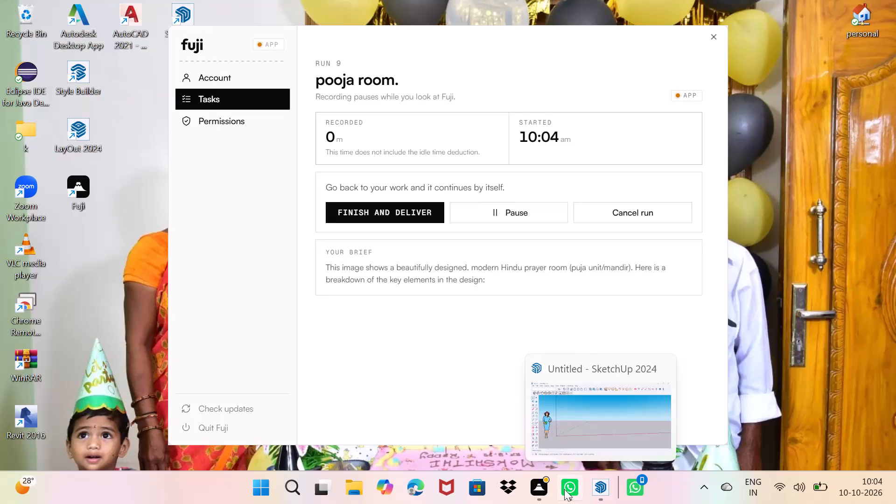
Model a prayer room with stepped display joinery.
Switch to WhatsApp by resuming the phone's session on this PC.
click(631, 367)
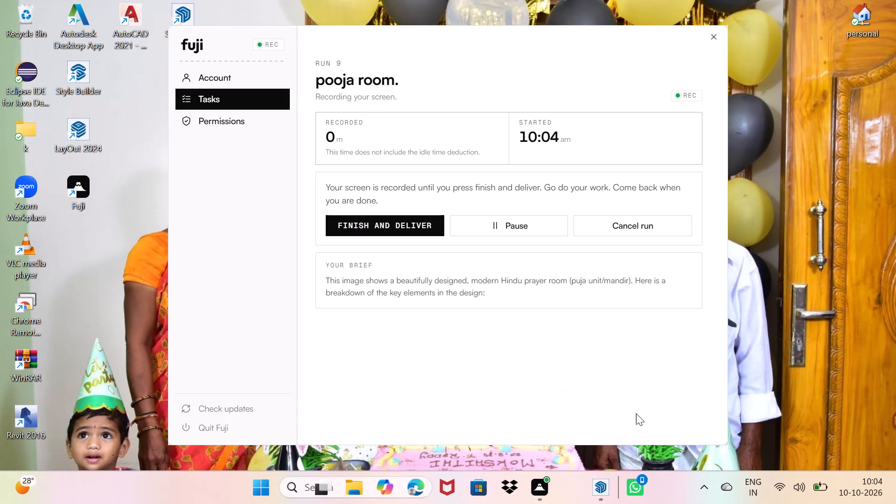
click(657, 447)
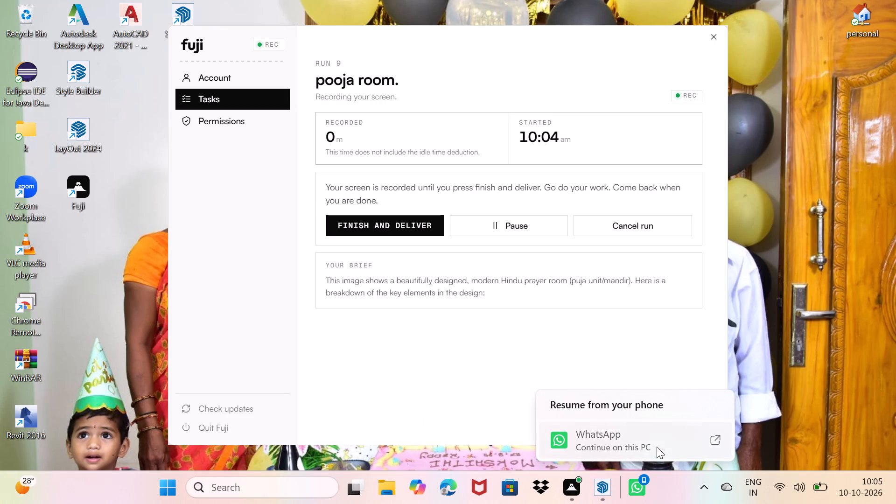
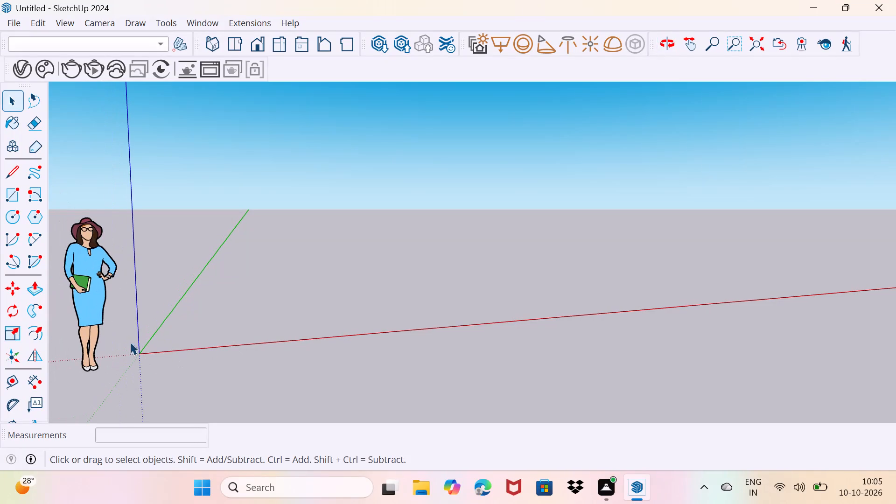
Delete the default human scale figure beside the origin.
click(91, 326)
key(Delete)
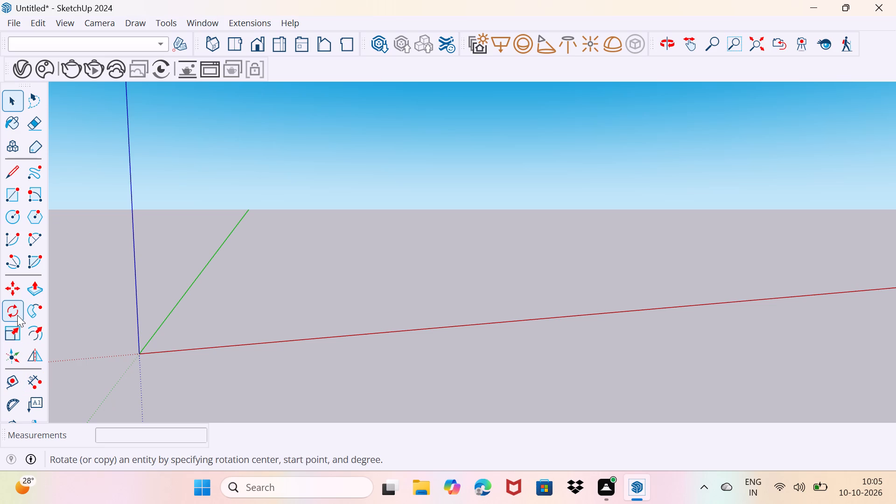
Draw a 12' by 12' rectangle on the ground plane near the origin.
scroll(48, 322, down, 7)
middle_drag(267, 287, 252, 314)
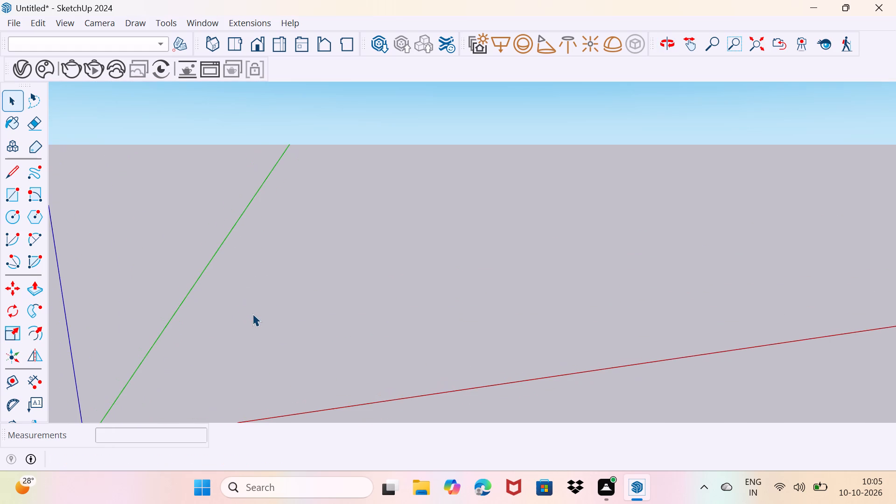
key(r)
click(313, 393)
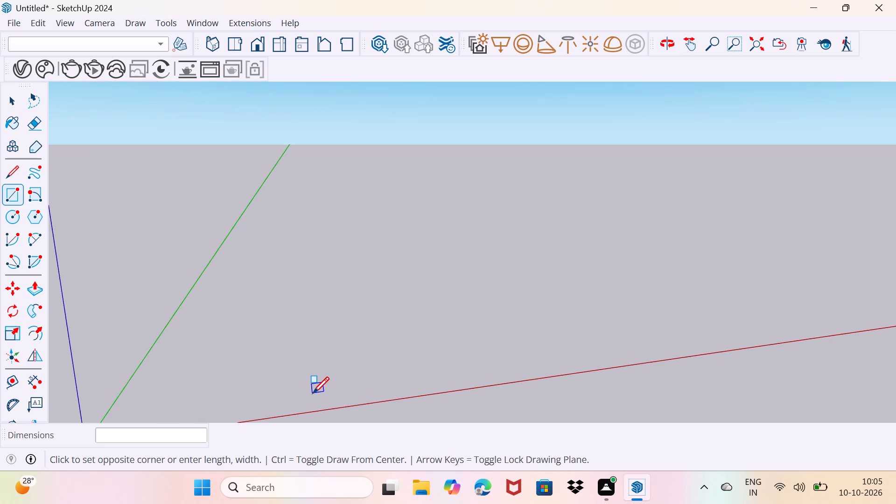
scroll(508, 275, down, 2)
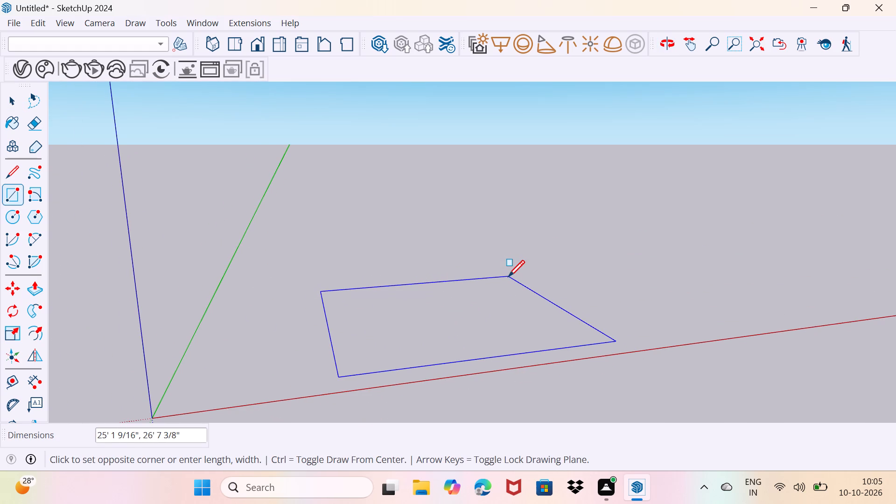
key(1)
key(2)
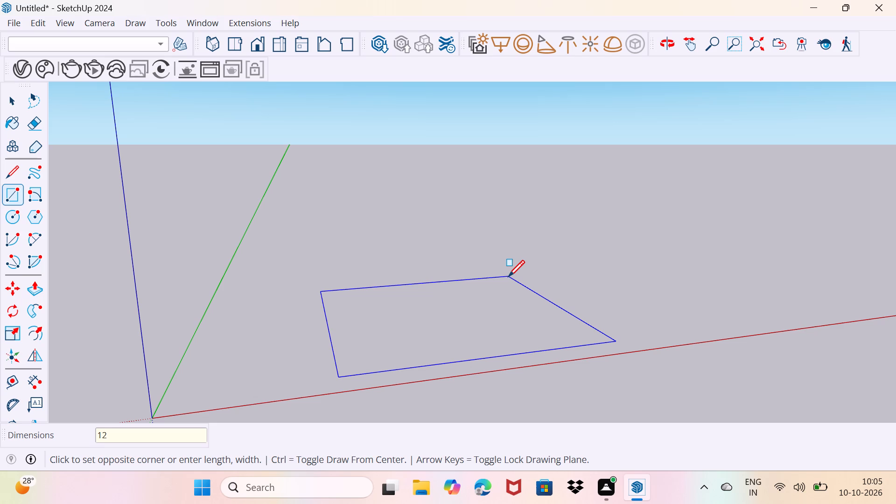
text(',12')
key(Return)
middle_drag(423, 351, 394, 306)
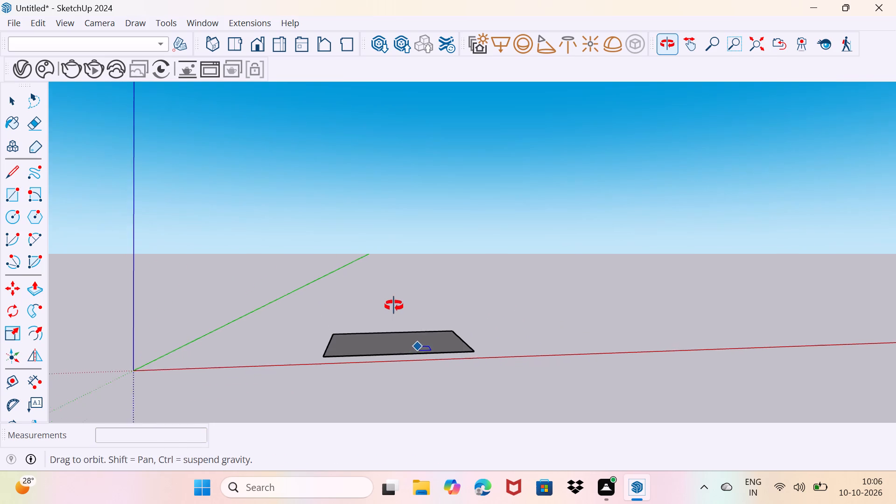
middle_drag(394, 306, 393, 306)
scroll(400, 342, up, 10)
key(space)
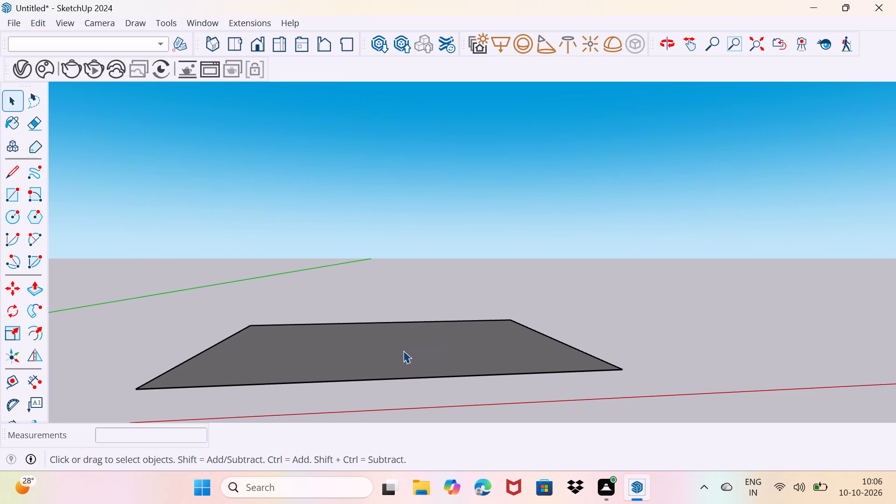
Offset the square's outline 9" inward to mark the wall thickness.
scroll(378, 358, up, 1)
middle_drag(378, 358, 377, 384)
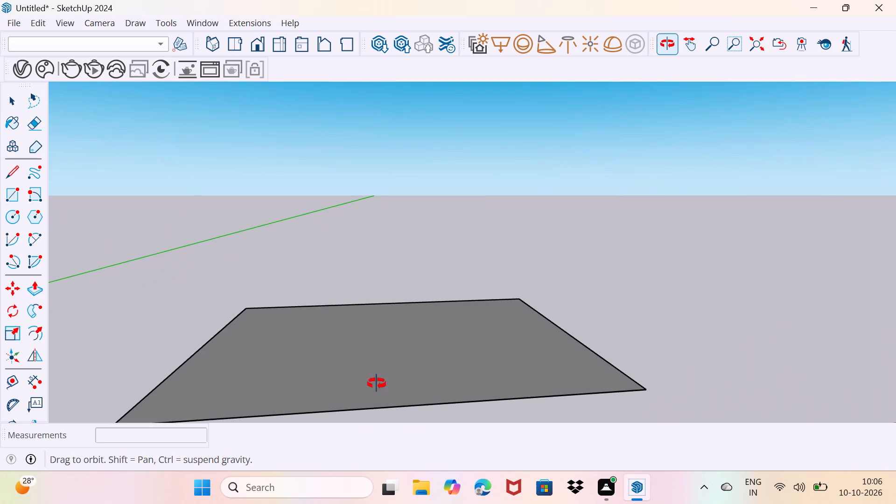
middle_drag(377, 384, 377, 377)
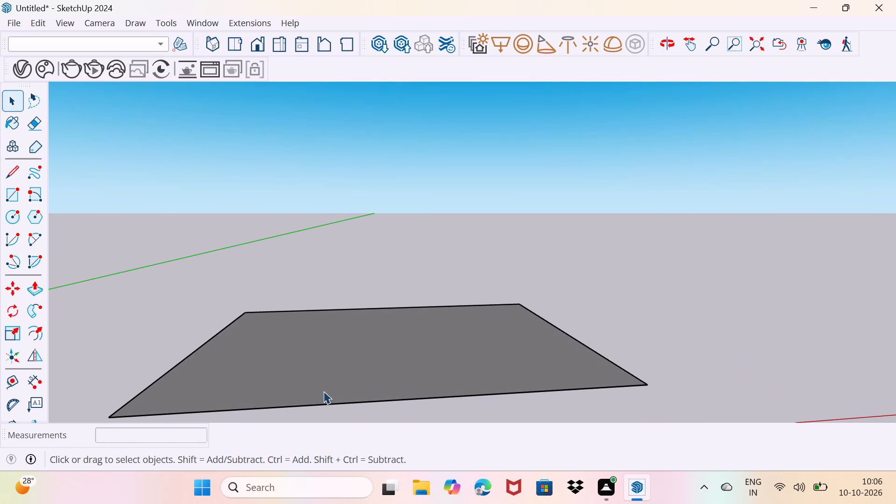
click(35, 333)
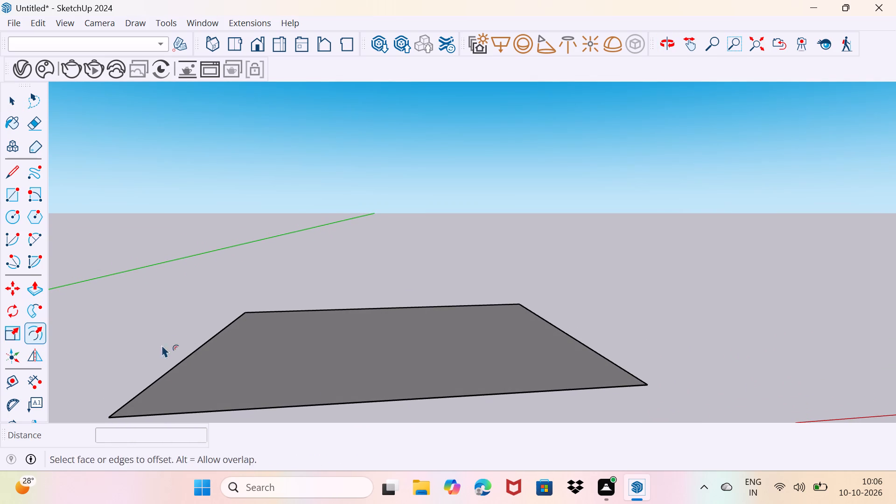
middle_drag(362, 368, 349, 393)
click(232, 343)
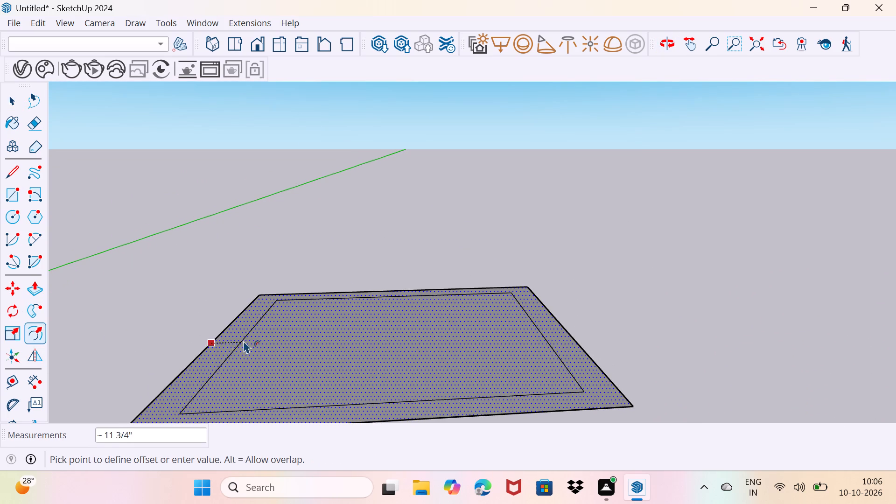
key(9)
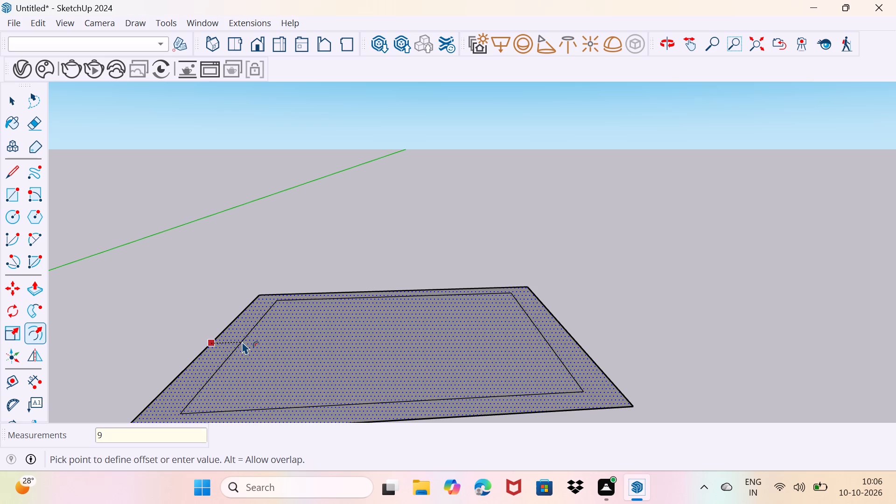
key(shift+quotedbl)
key(Return)
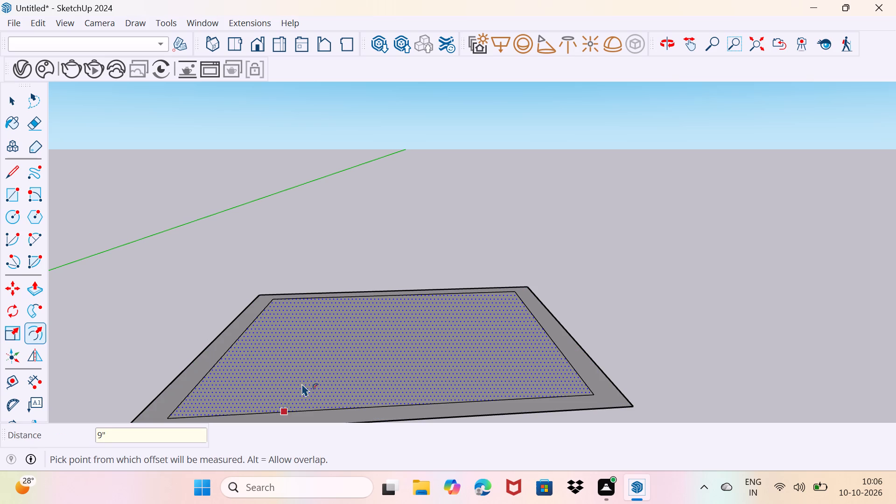
key(space)
scroll(356, 345, up, 1)
scroll(367, 371, down, 2)
key(space)
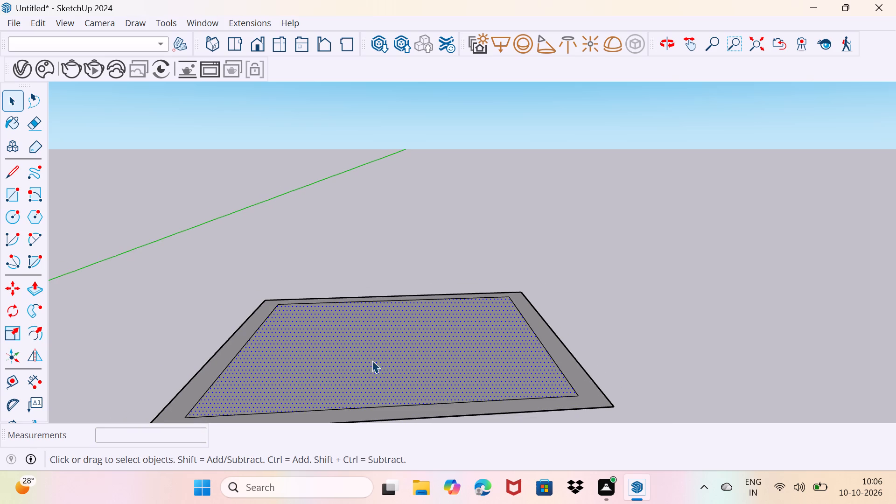
drag(379, 338, 391, 350)
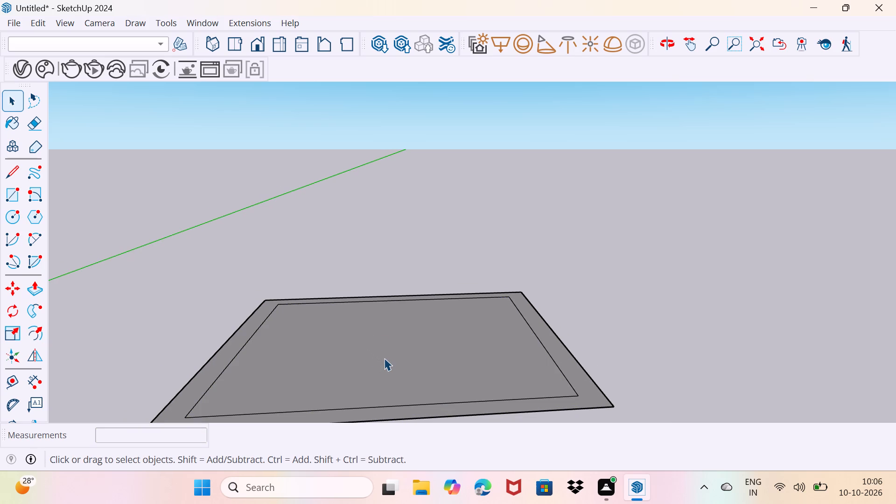
Move the inner outline's front edge 9" outward onto the square's front edge.
shift+middle_drag(381, 362, 373, 313)
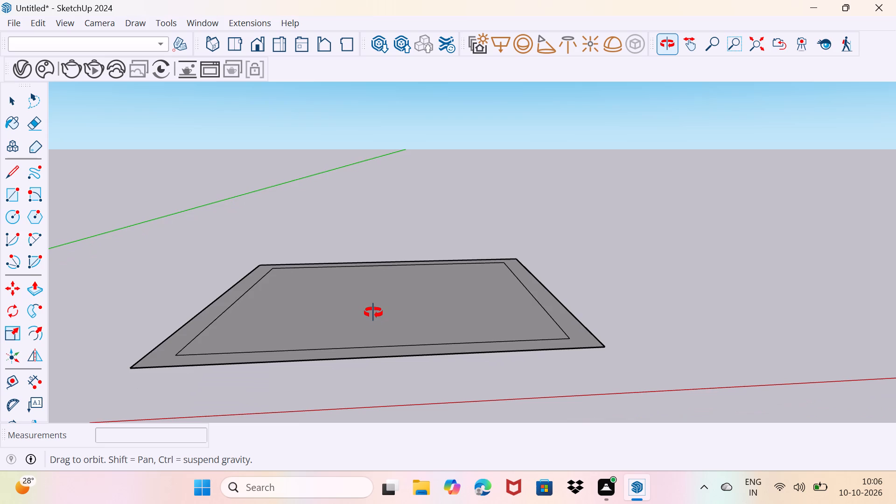
shift+middle_drag(373, 313, 364, 337)
click(365, 364)
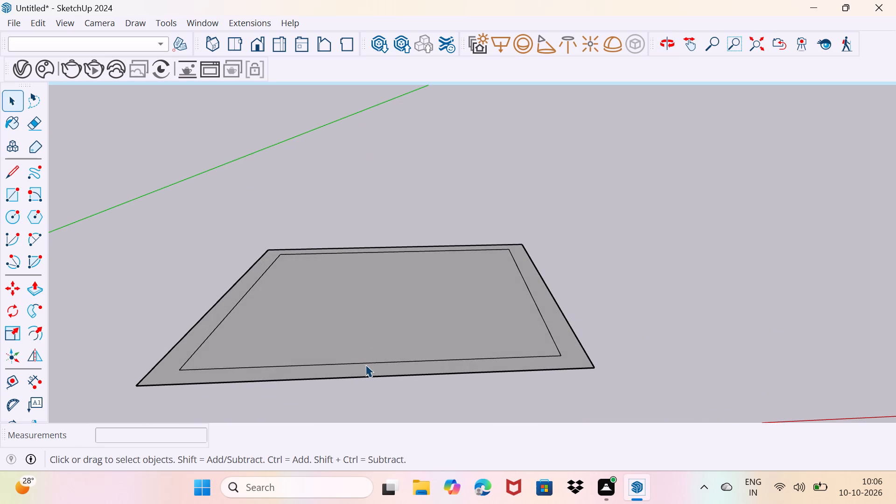
key(m)
click(365, 364)
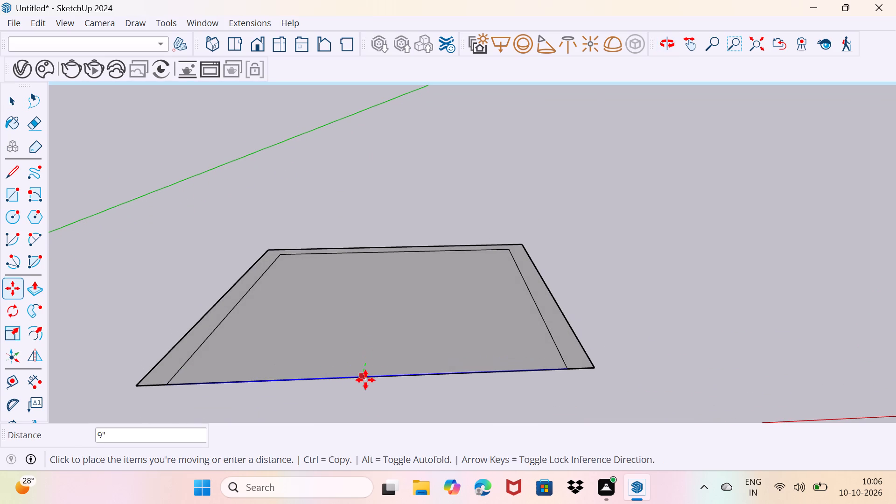
click(366, 381)
key(space)
Erase the overlapping front edge between the side walls, leaving a U-shaped wall outline with an open front.
key(e)
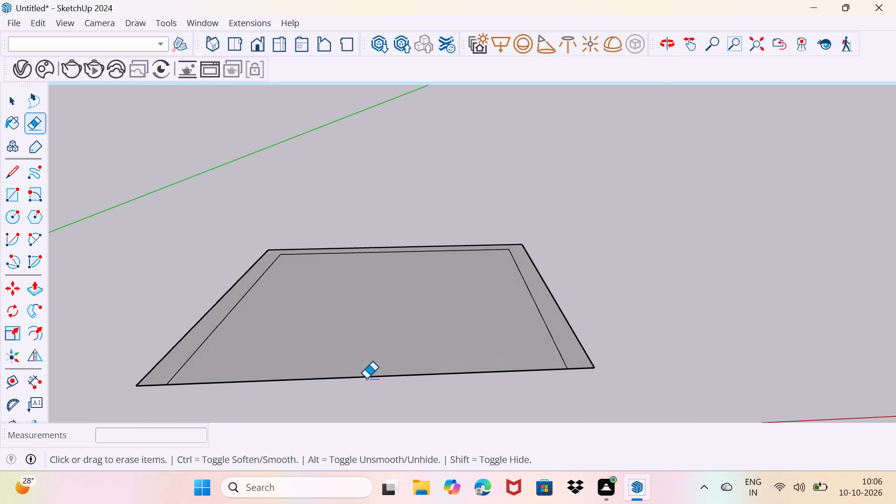
drag(366, 378, 371, 359)
key(space)
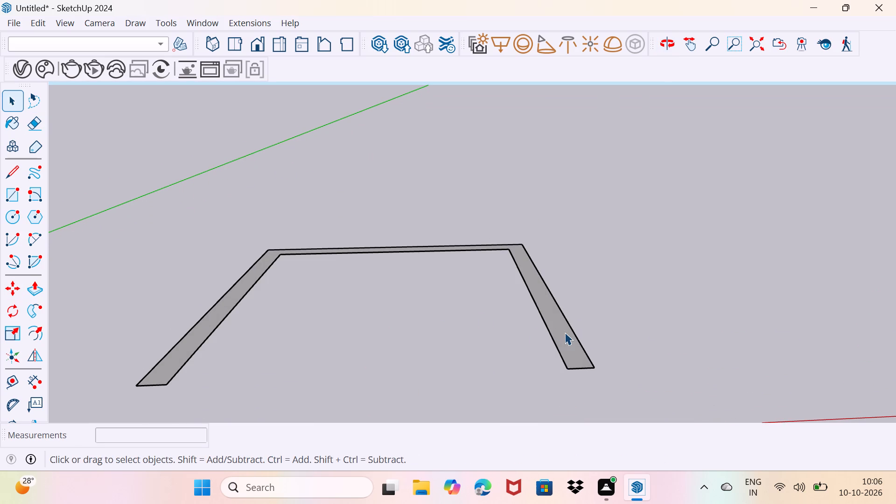
Push/Pull the U-shaped wall face up 10' to raise the three walls.
click(565, 332)
key(p)
click(564, 329)
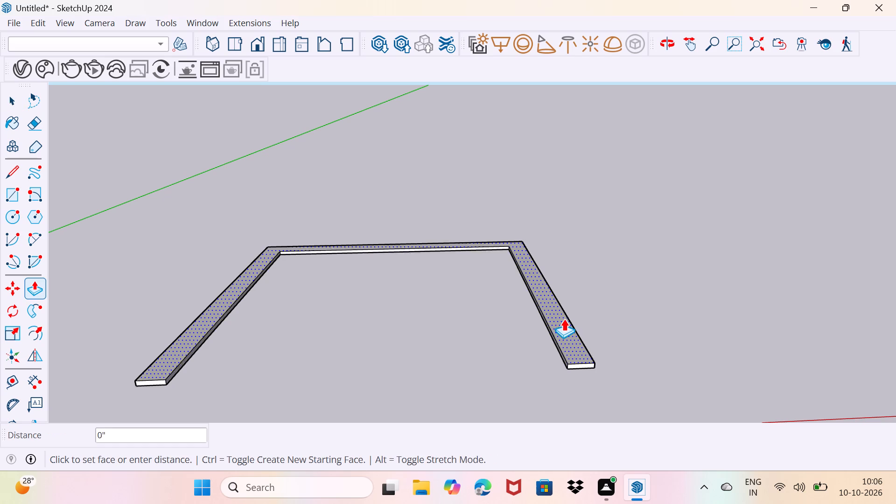
text(10')
key(Return)
scroll(556, 293, down, 4)
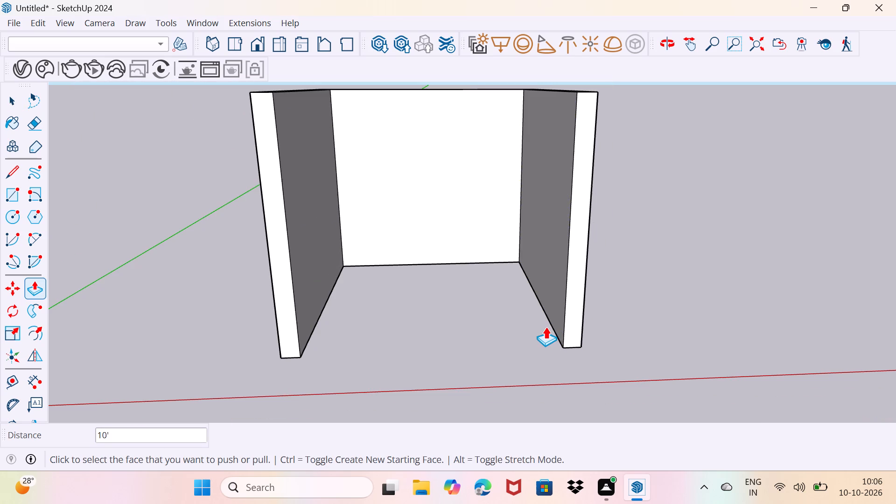
key(space)
drag(486, 360, 511, 324)
Draw a rotated rectangle 6" deep, hanging vertically below the back wall's full outer bottom edge.
middle_drag(508, 308, 168, 233)
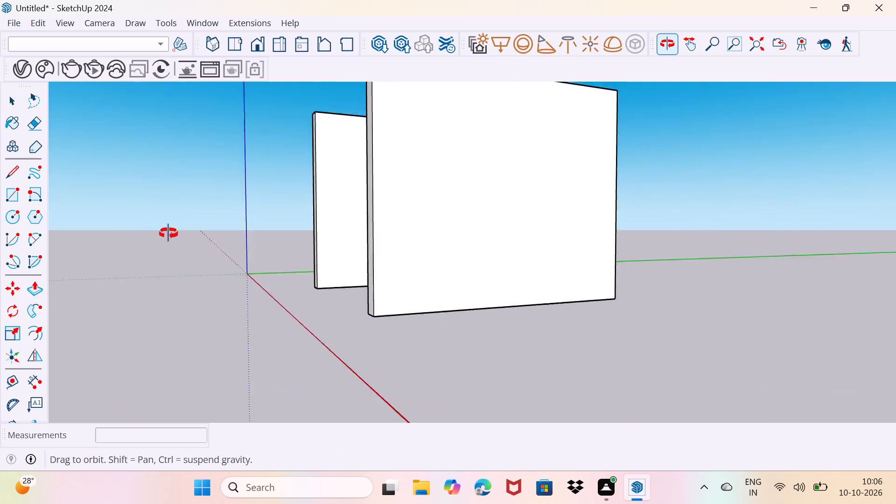
middle_drag(168, 233, 131, 218)
click(37, 187)
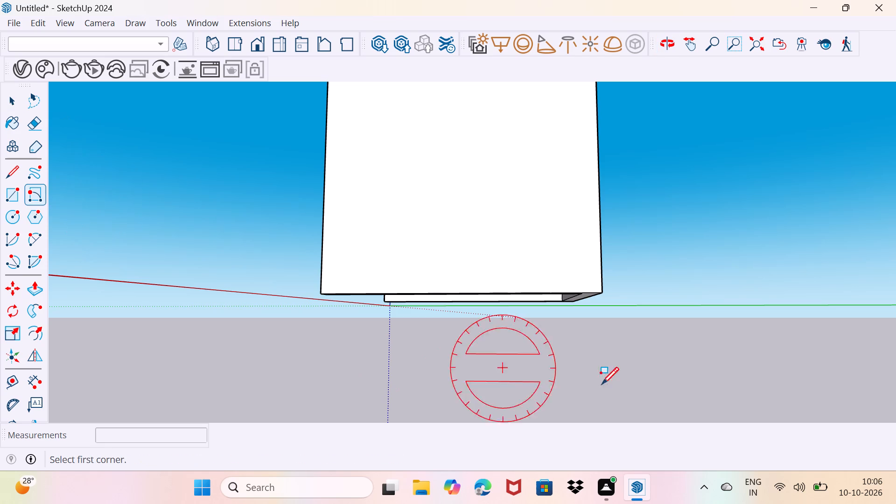
middle_drag(607, 349, 476, 258)
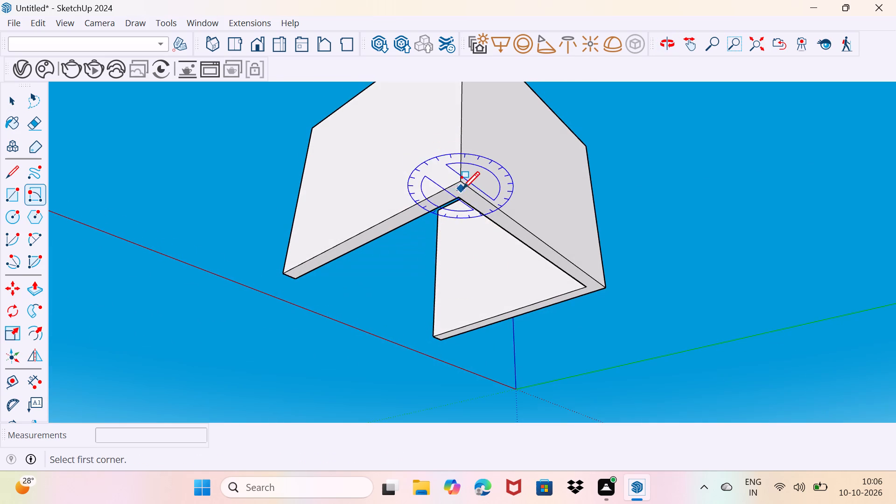
middle_drag(462, 186, 412, 184)
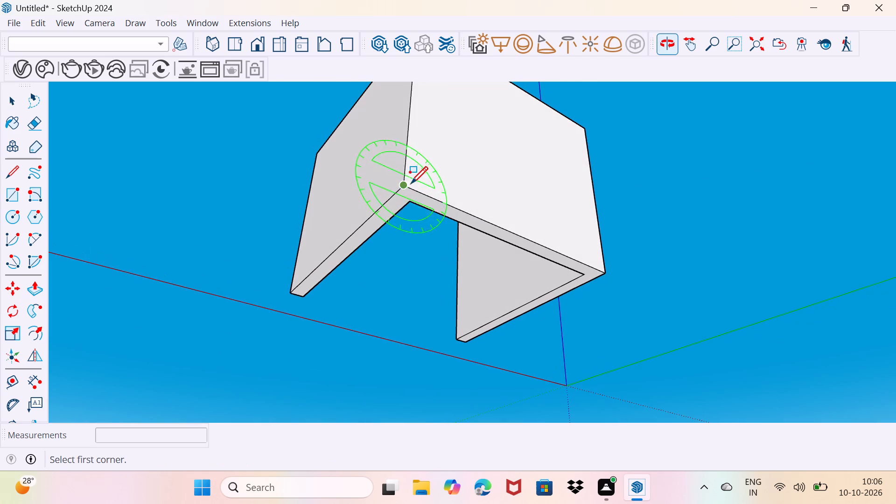
click(406, 187)
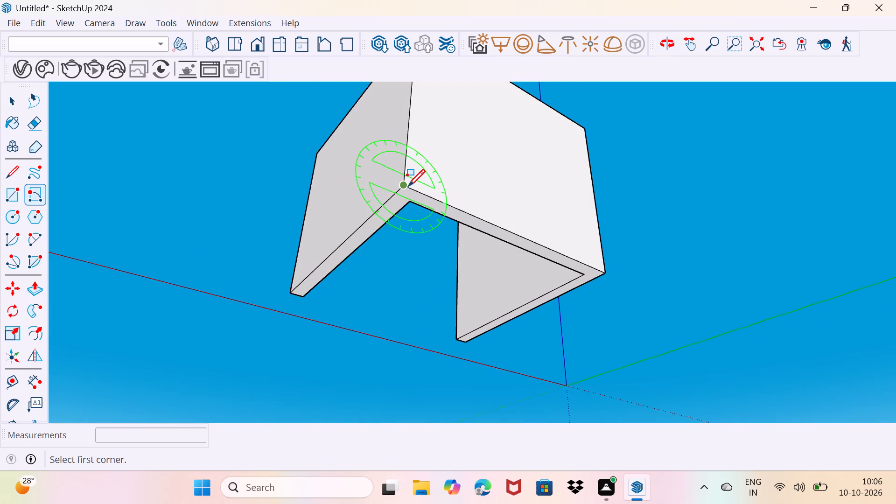
click(604, 270)
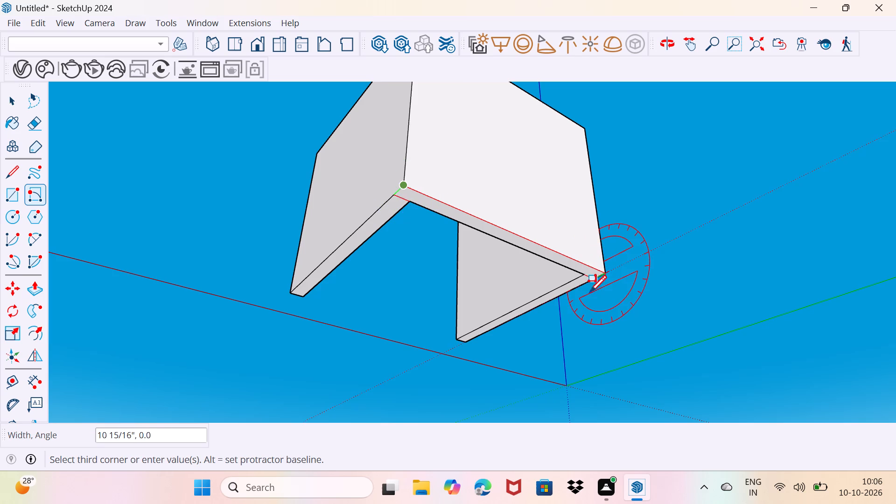
middle_drag(586, 324, 430, 416)
scroll(538, 375, down, 3)
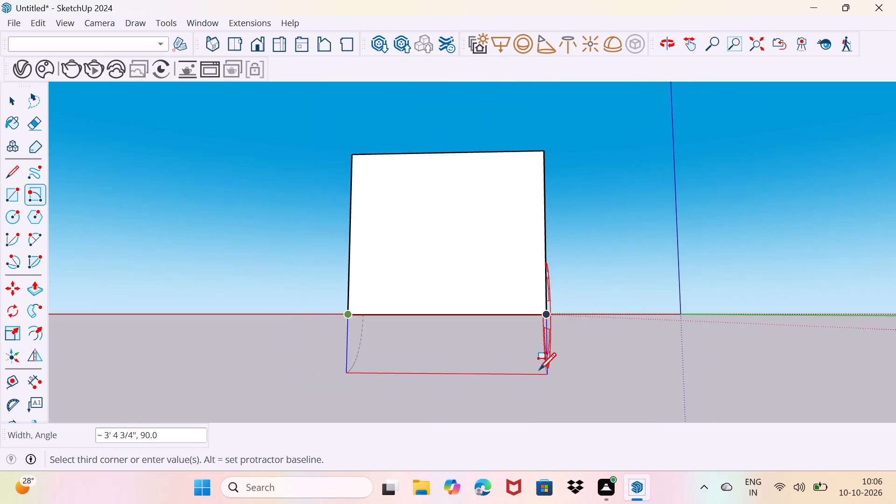
middle_drag(532, 370, 357, 391)
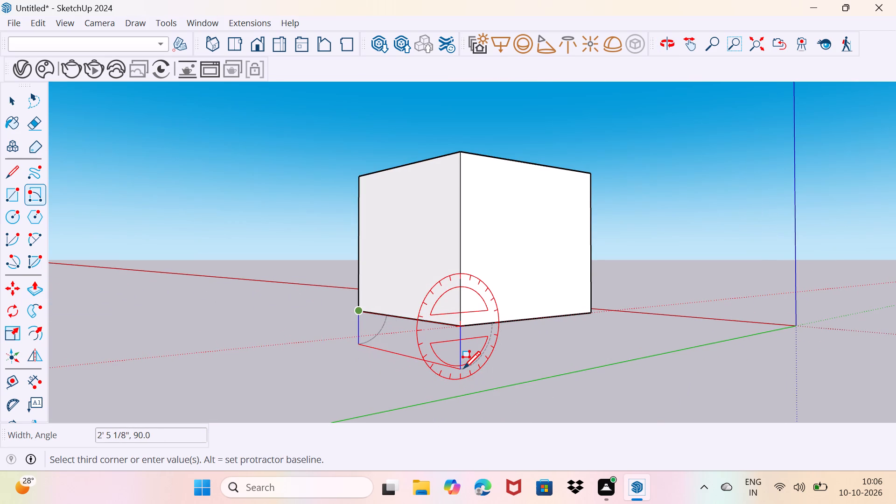
key(6)
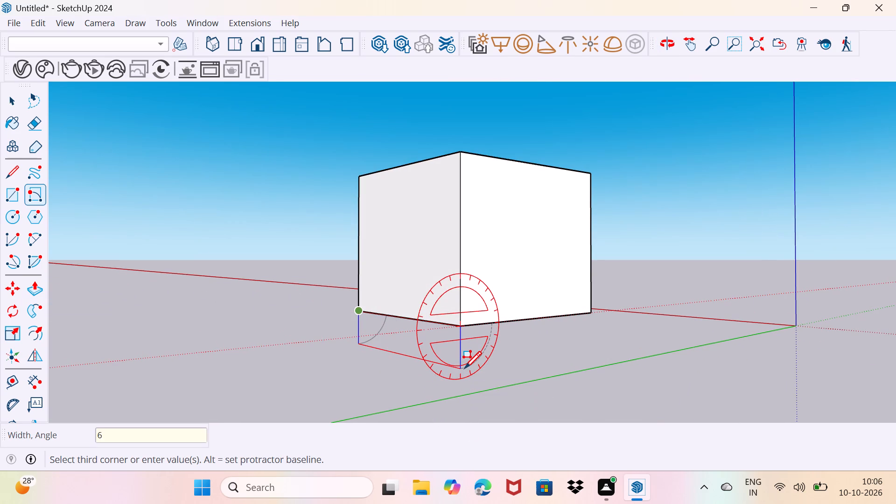
key(shift+quotedbl)
key(Return)
key(space)
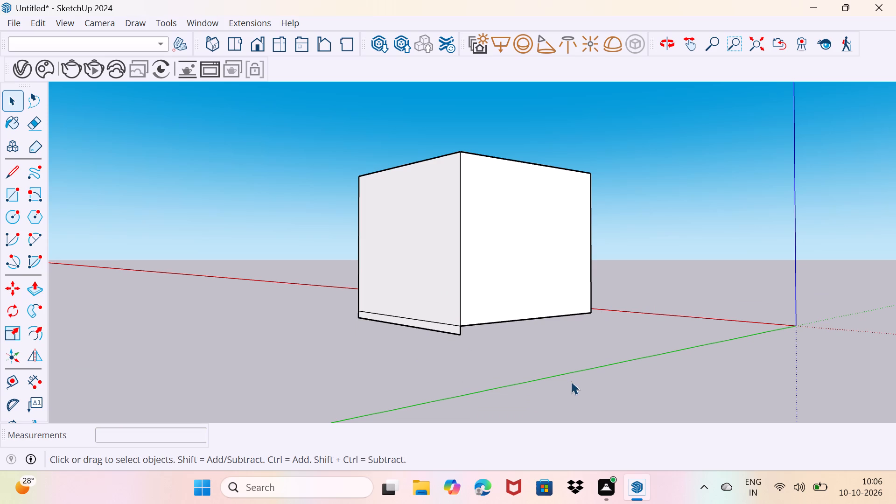
Push/Pull the 6" strip below the back wall 12' to the open front, forming the floor slab.
middle_drag(564, 380, 377, 337)
scroll(403, 309, up, 9)
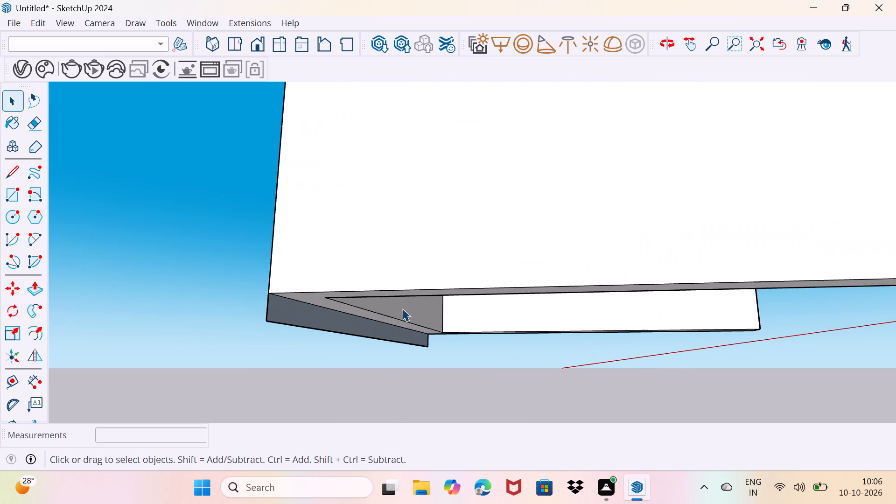
click(309, 318)
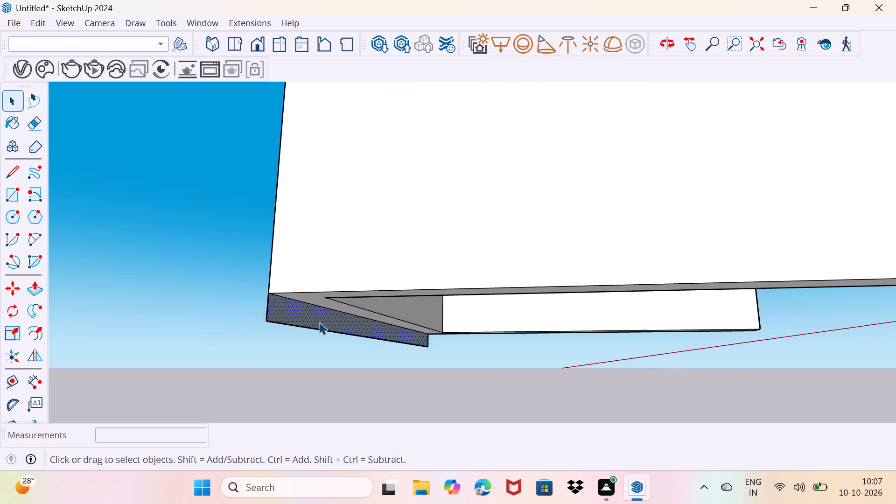
key(p)
click(319, 322)
scroll(557, 348, down, 9)
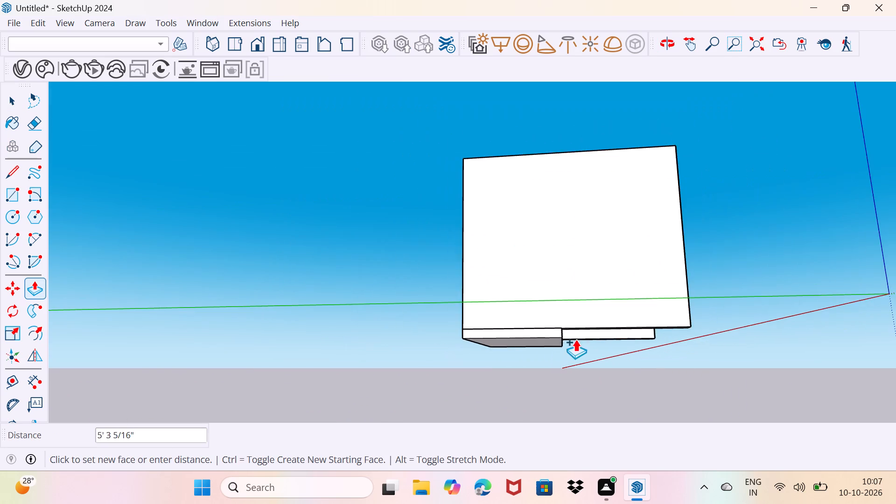
middle_drag(646, 312, 510, 355)
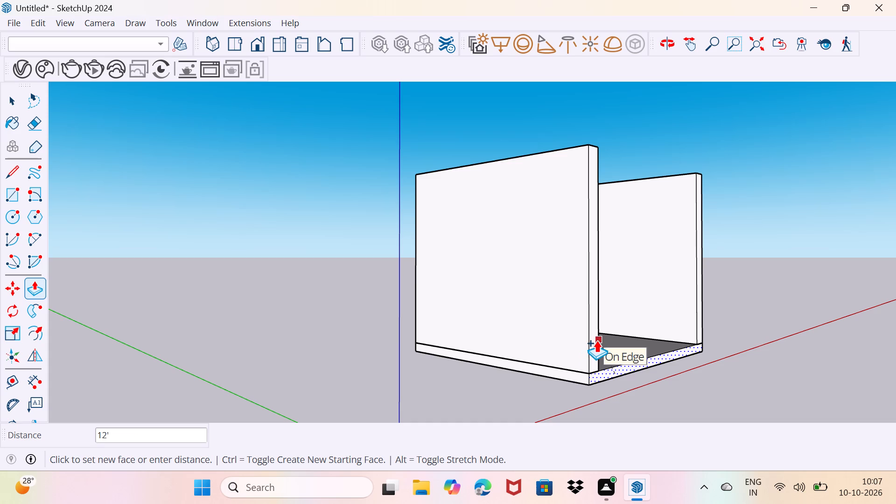
click(596, 340)
key(space)
drag(596, 360, 601, 344)
Place a vertical guide on the back wall 2'5" in from its left inner corner edge.
middle_drag(610, 322, 479, 387)
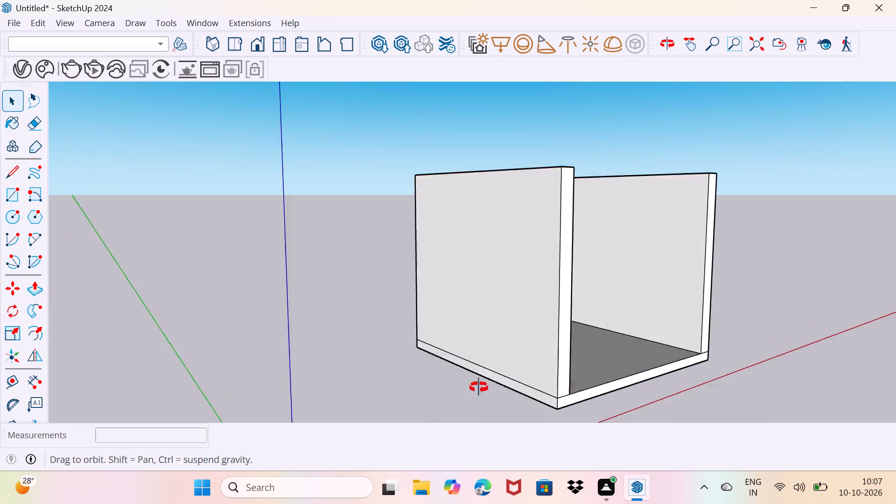
middle_drag(479, 387, 403, 374)
scroll(454, 362, up, 1)
middle_drag(476, 351, 492, 348)
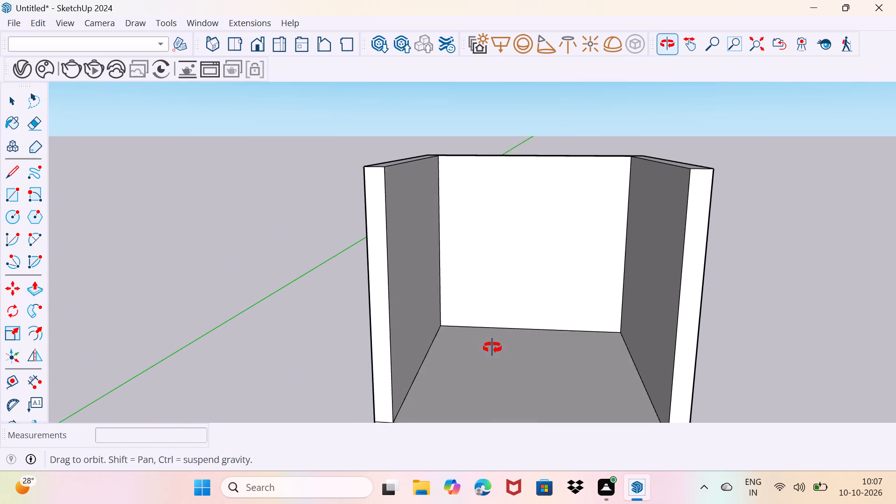
middle_drag(492, 348, 407, 298)
middle_drag(413, 303, 440, 308)
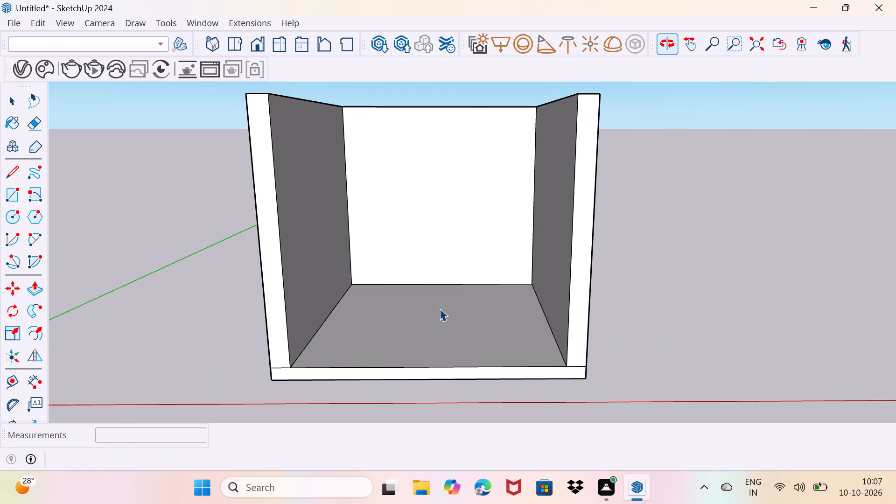
scroll(439, 308, up, 1)
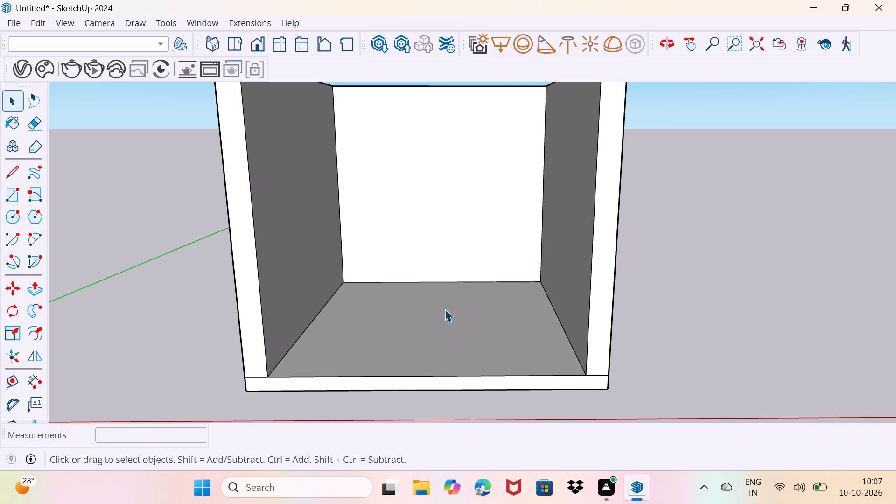
middle_drag(445, 309, 465, 308)
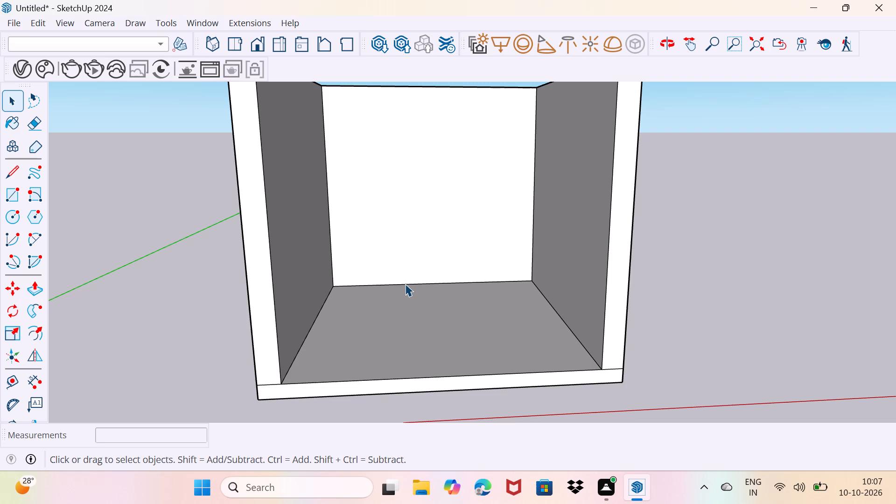
key(l)
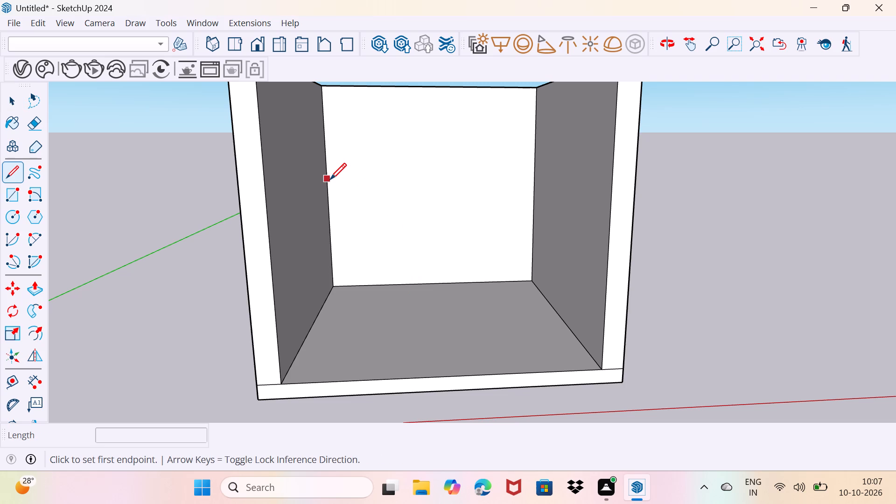
key(space)
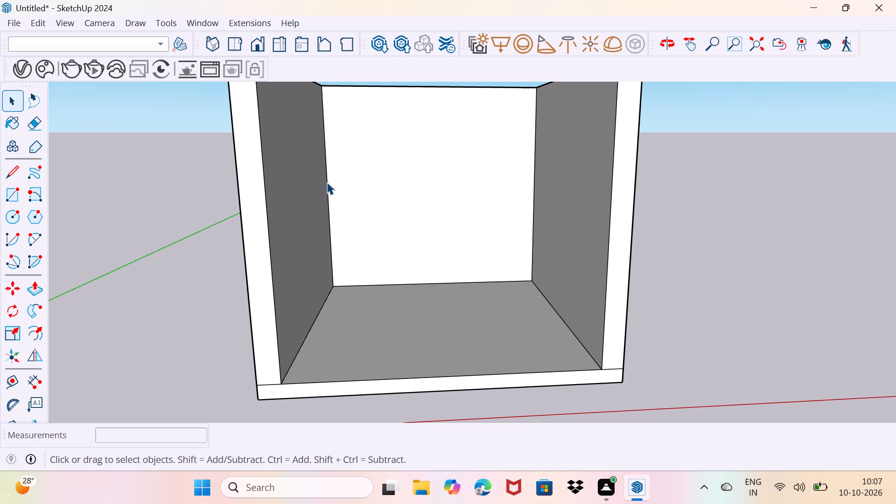
key(t)
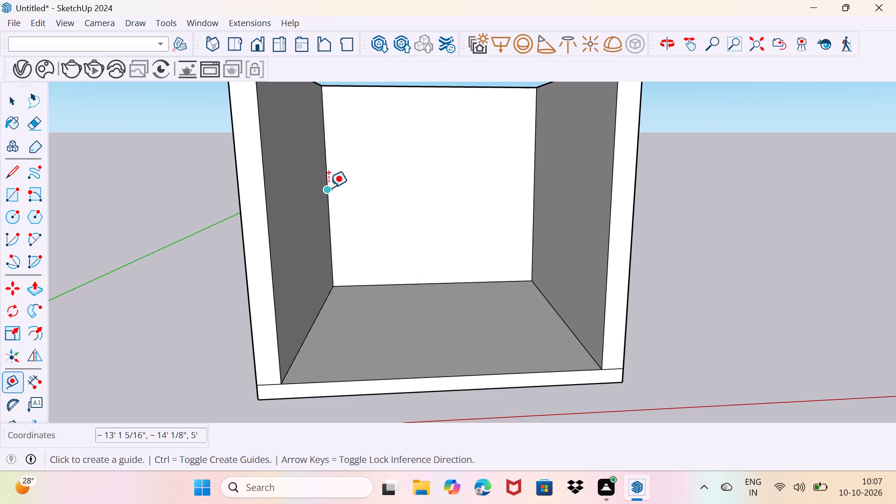
click(329, 166)
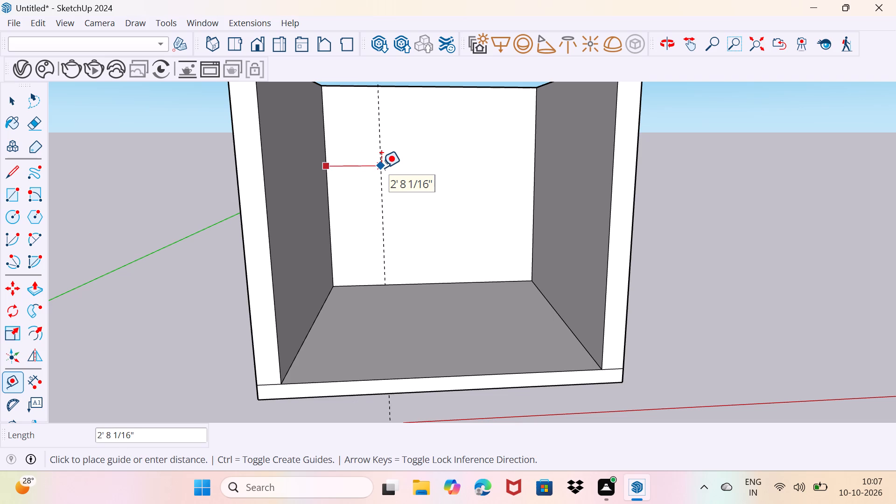
key(2)
text('5")
key(Return)
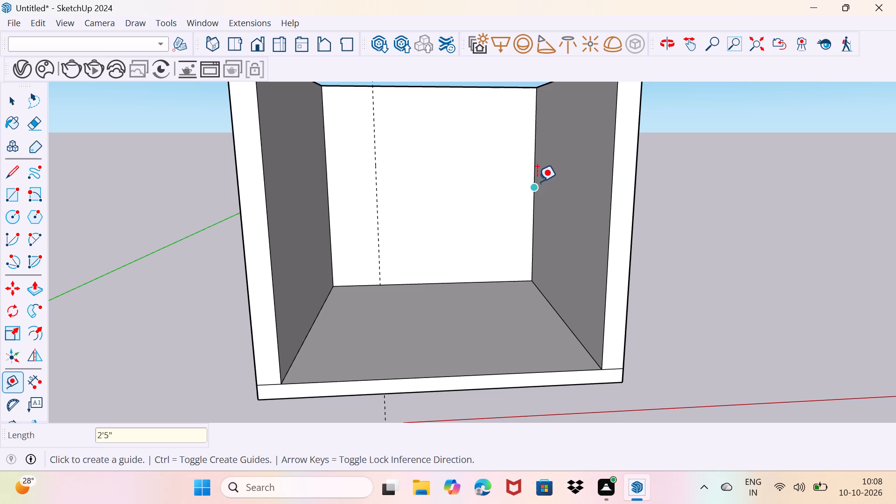
Place a second vertical guide on the back wall 2'5" in from its right inner corner edge.
click(535, 168)
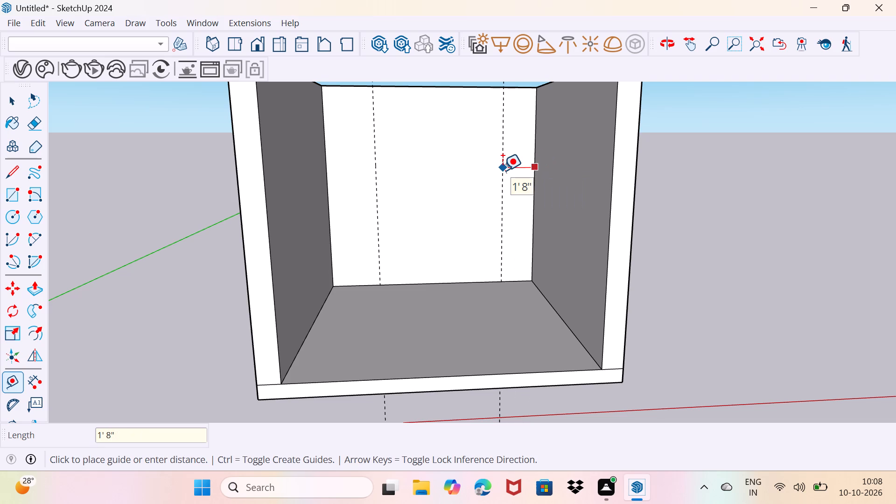
text(2'5)
key(shift+quotedbl)
key(Return)
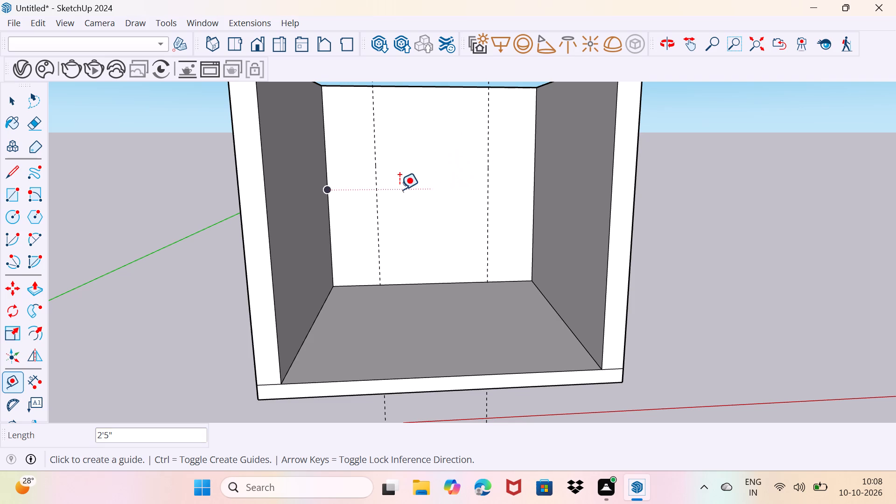
key(space)
Draw a 2'5" by 10' rectangle on the back wall, from its top-left inner corner to the left guide's base.
scroll(347, 146, up, 1)
middle_drag(359, 157, 353, 164)
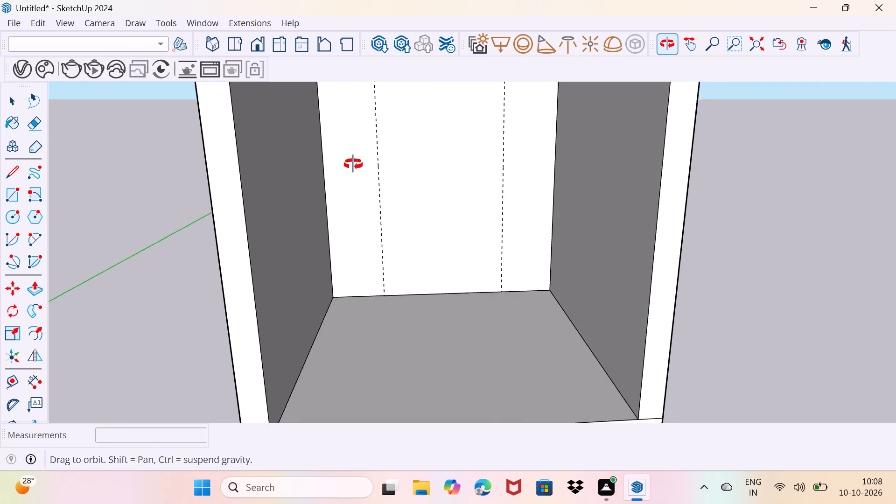
middle_drag(353, 164, 354, 151)
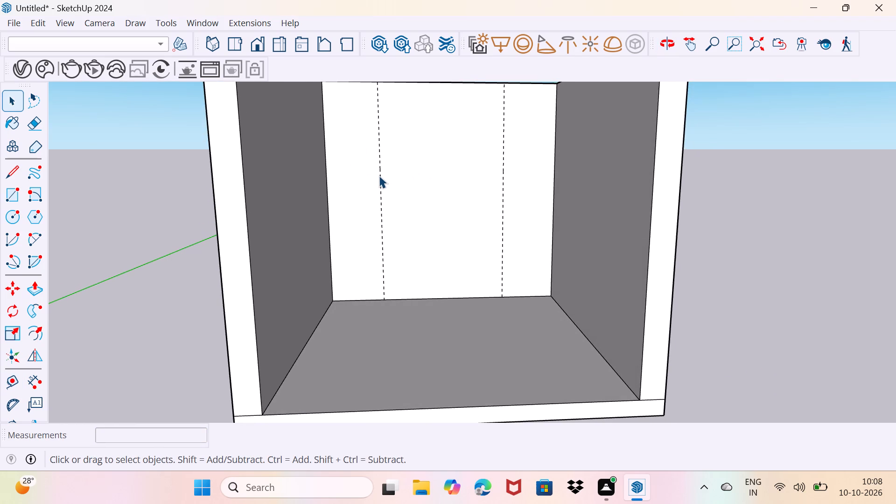
middle_drag(404, 217, 389, 179)
text(1e)
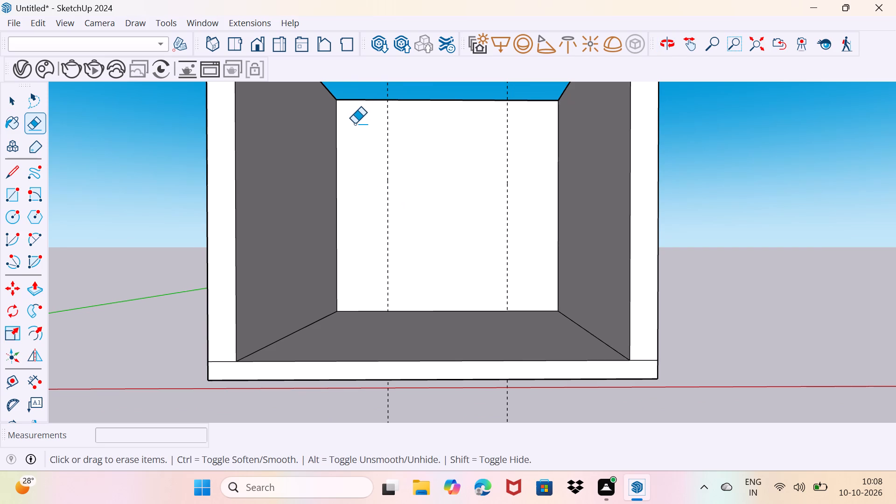
key(r)
click(338, 101)
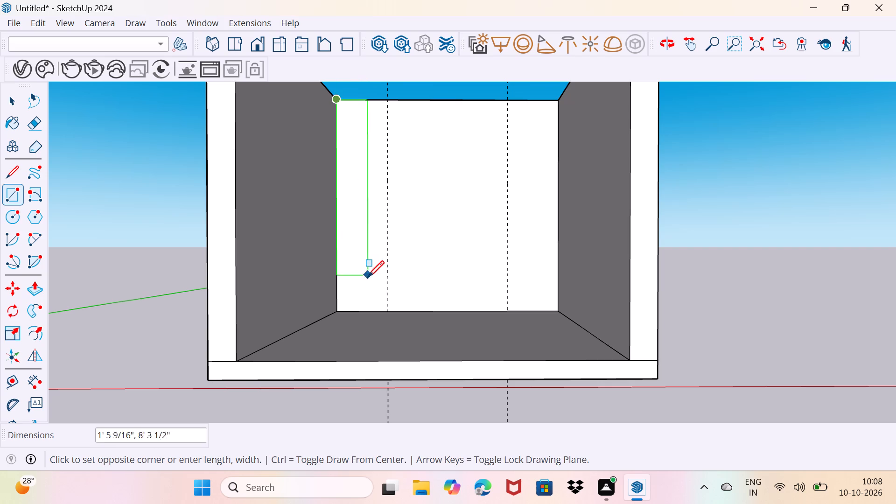
click(390, 310)
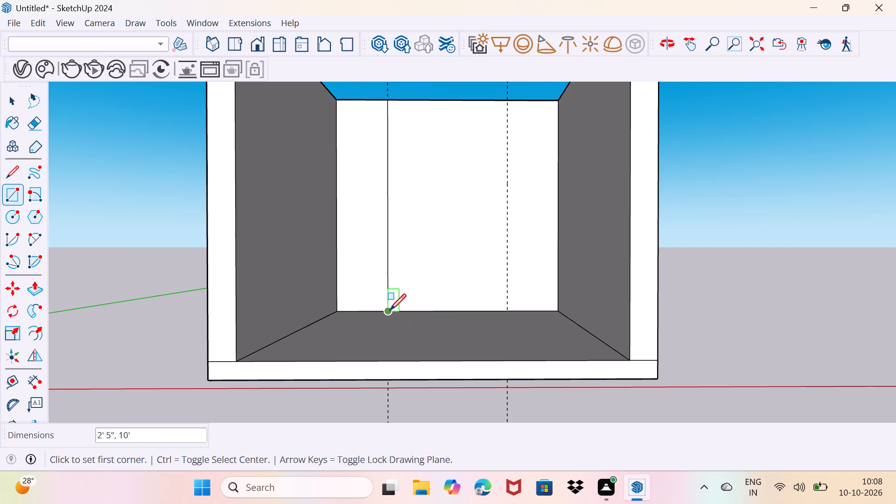
key(space)
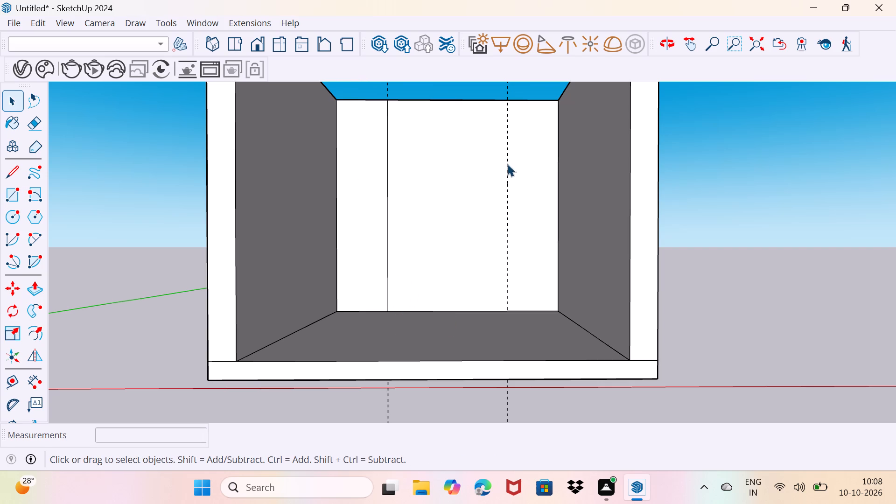
Draw a full-height rectangle on the back wall between the right guide and the right inner corner.
key(r)
click(505, 101)
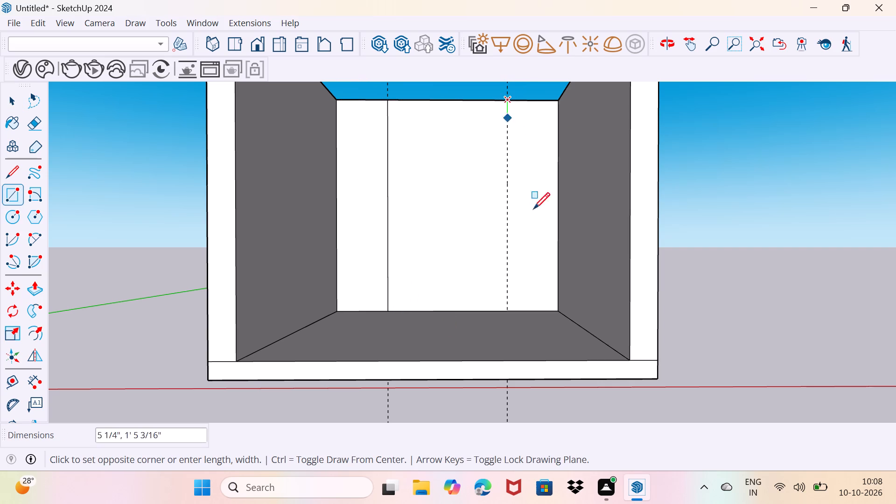
click(561, 313)
key(space)
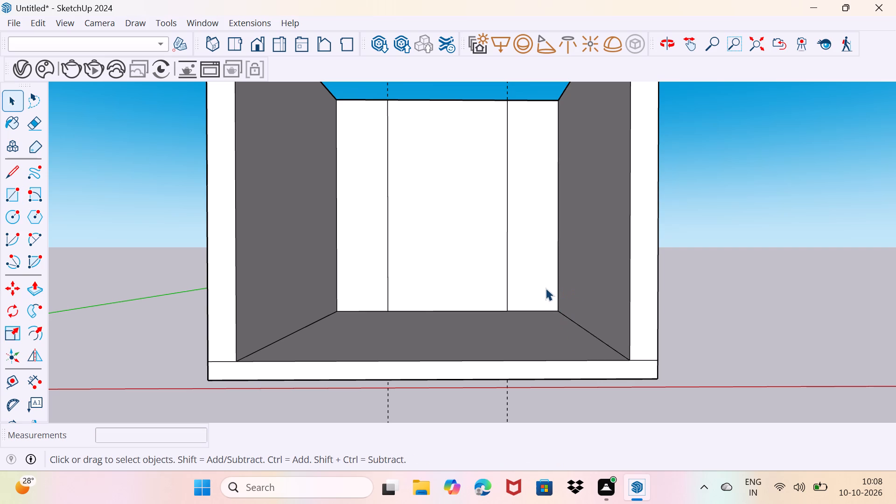
Delete all the guides from the model.
scroll(544, 257, up, 2)
middle_drag(544, 254, 547, 286)
scroll(545, 280, down, 5)
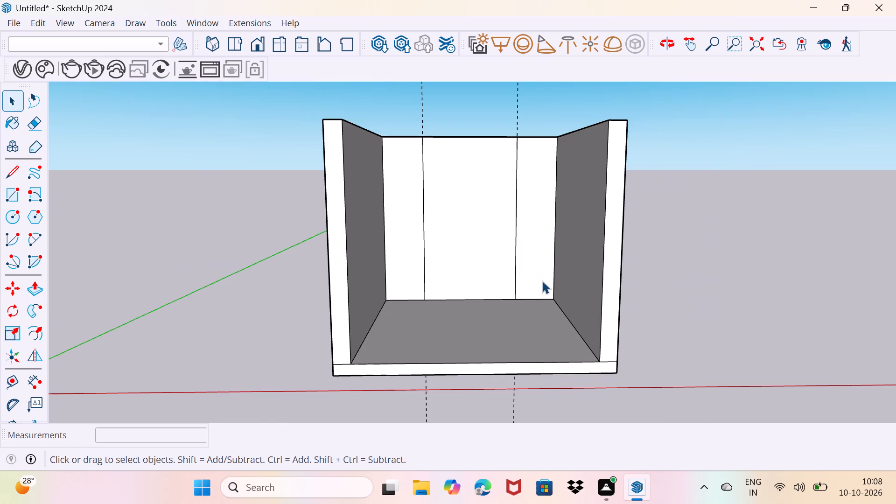
key(space)
click(39, 17)
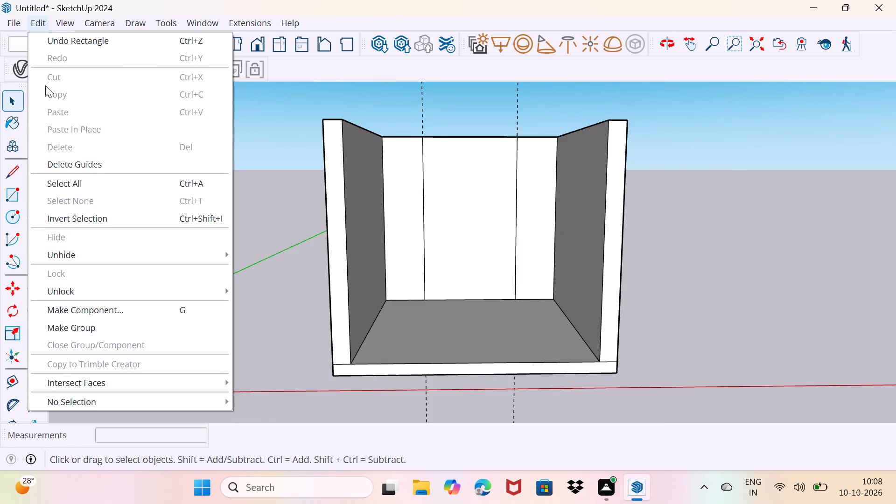
click(65, 166)
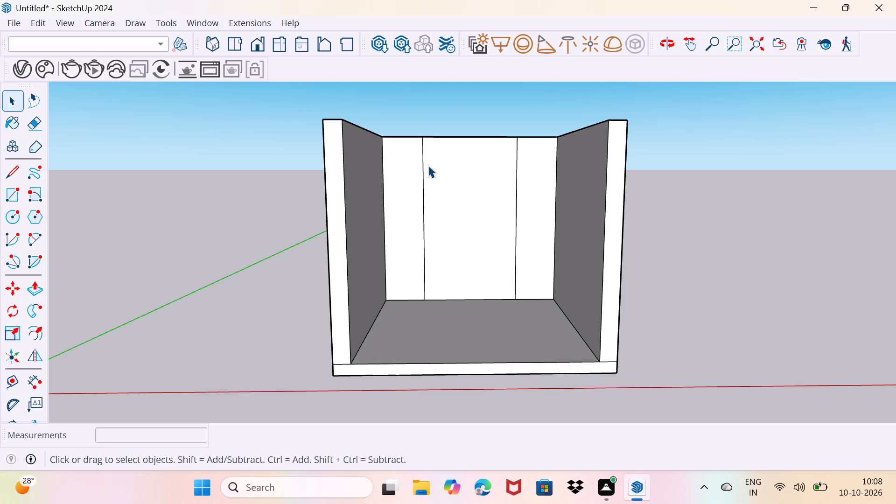
Copy the top edge of the back wall's left panel 7' 5/8" down and divide the distance into three equal spacings.
scroll(428, 165, up, 3)
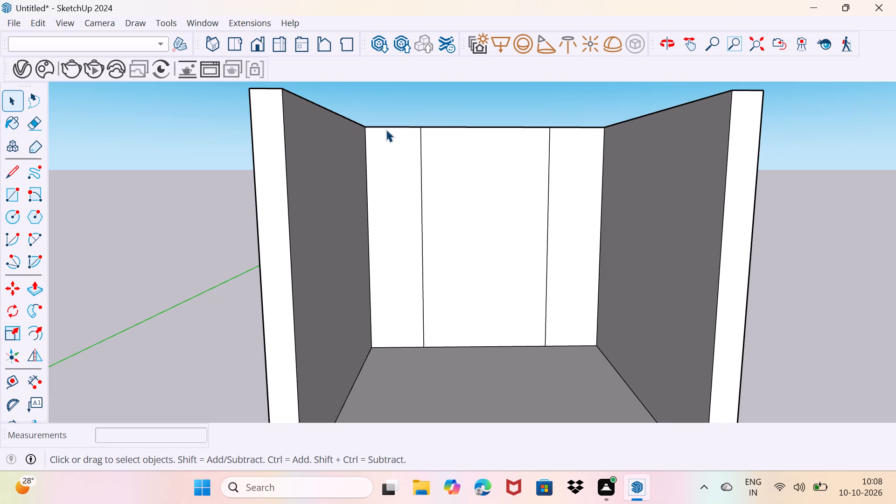
click(385, 126)
key(m)
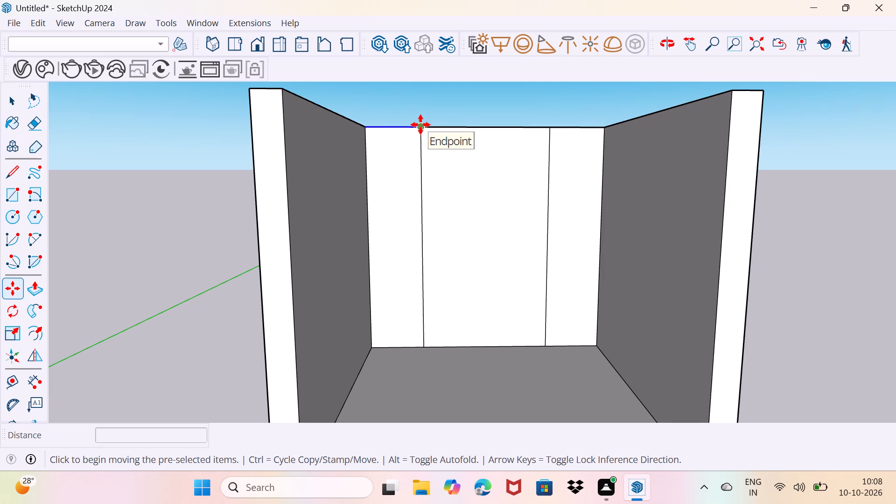
click(420, 125)
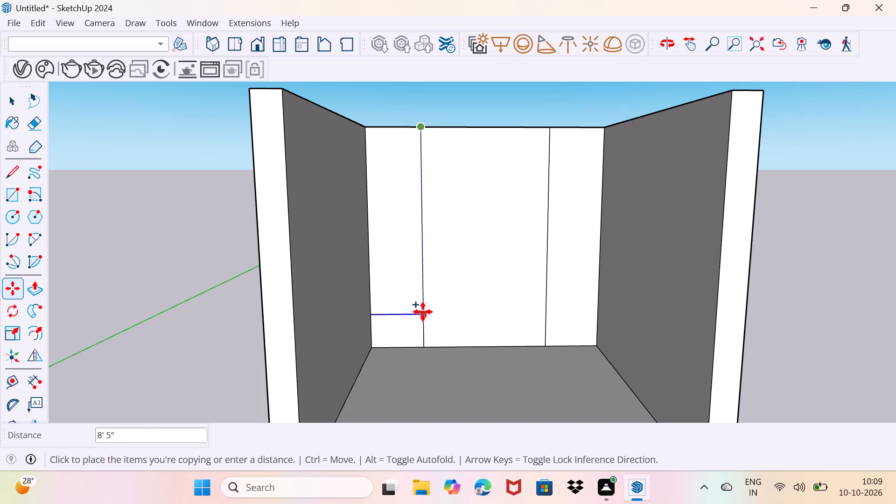
click(422, 285)
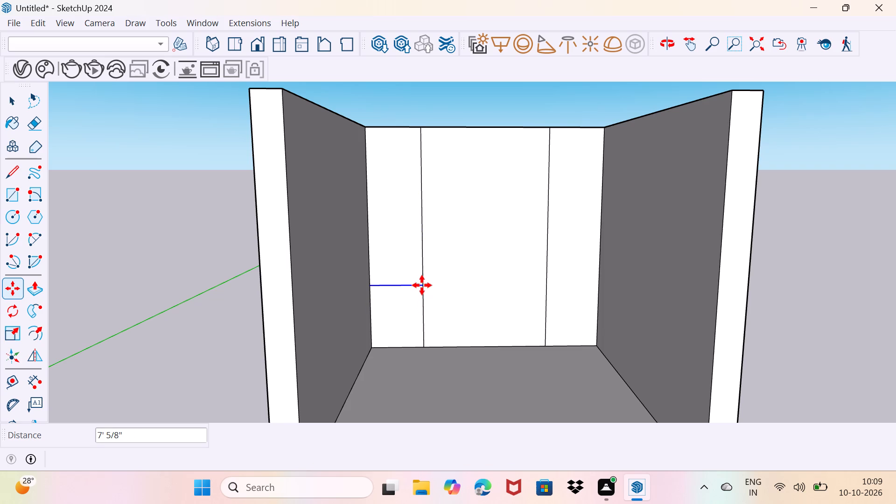
key(slash)
key(4)
key(Return)
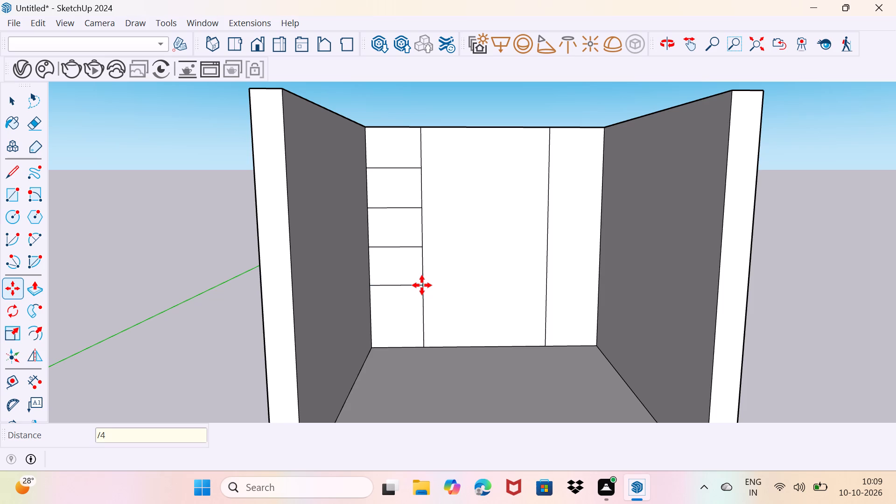
key(BackSpace)
text(/3)
key(Return)
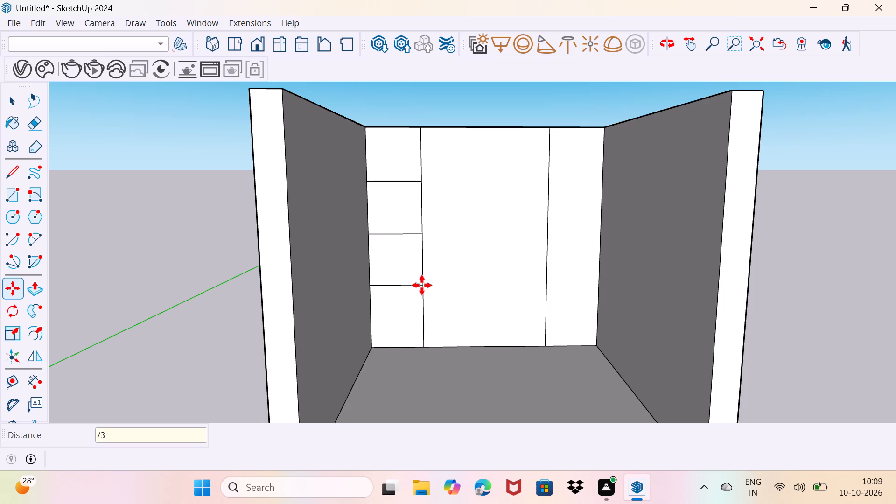
key(space)
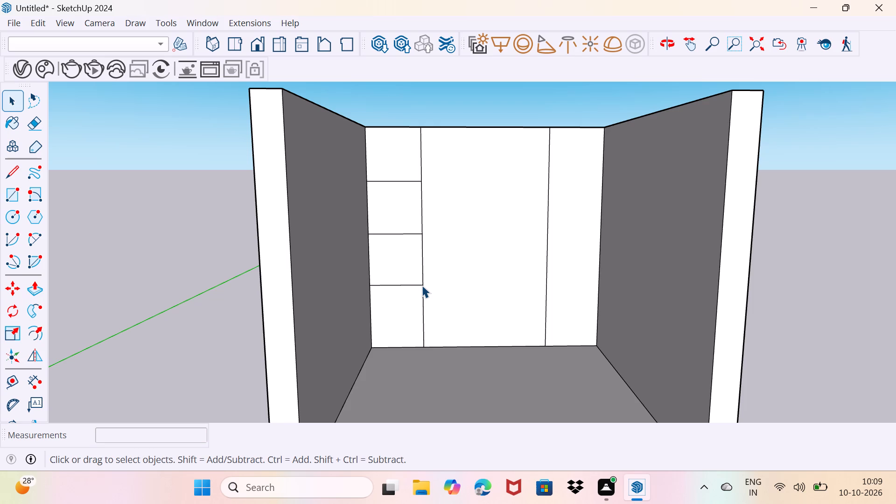
Place a horizontal guide from the left panel's lowest divider line across the back wall to the right inner corner.
scroll(405, 272, up, 2)
scroll(437, 291, down, 2)
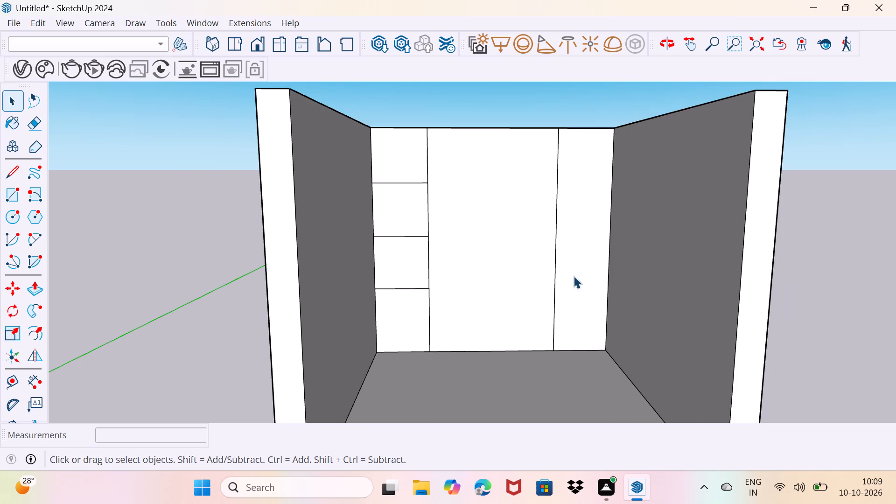
middle_drag(574, 286, 553, 293)
scroll(433, 288, up, 2)
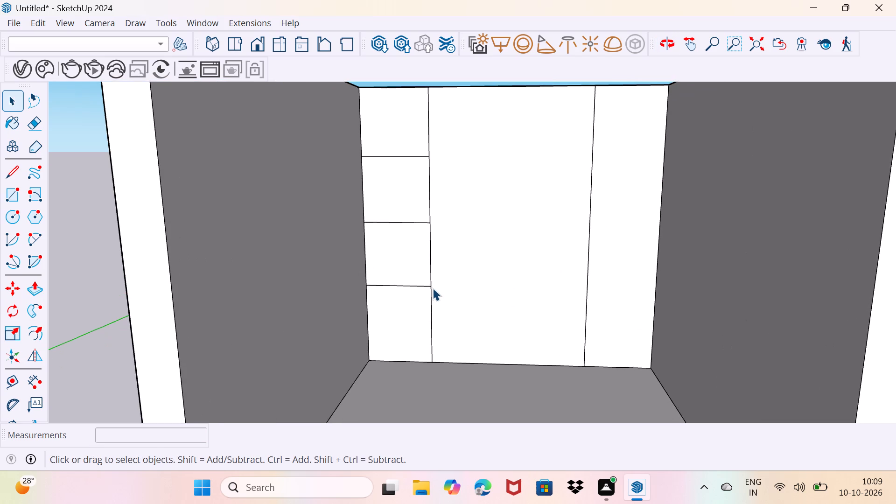
key(t)
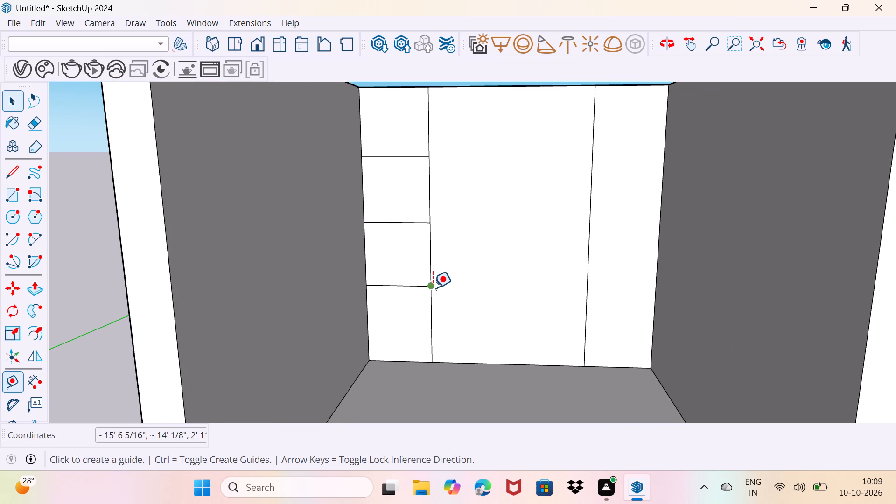
click(433, 287)
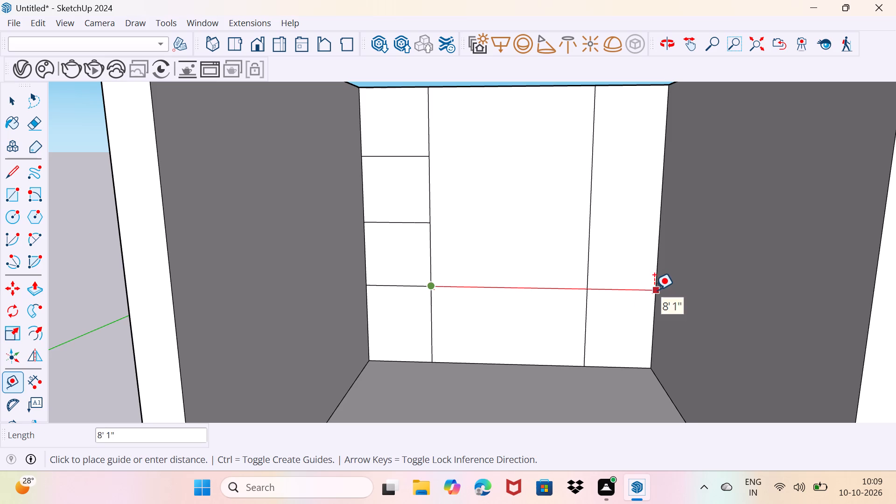
click(654, 290)
key(space)
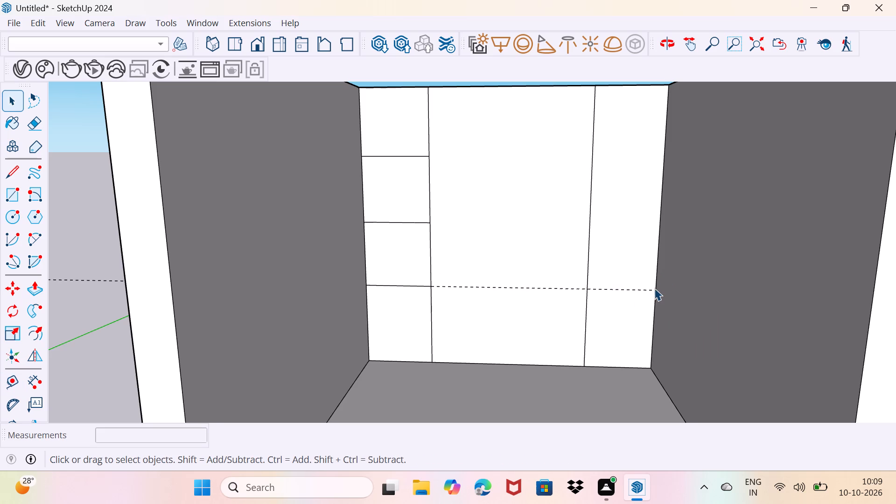
Draw a horizontal line along the guide across the back wall's right panel, ending at the inner corner.
key(l)
key(space)
key(l)
click(589, 289)
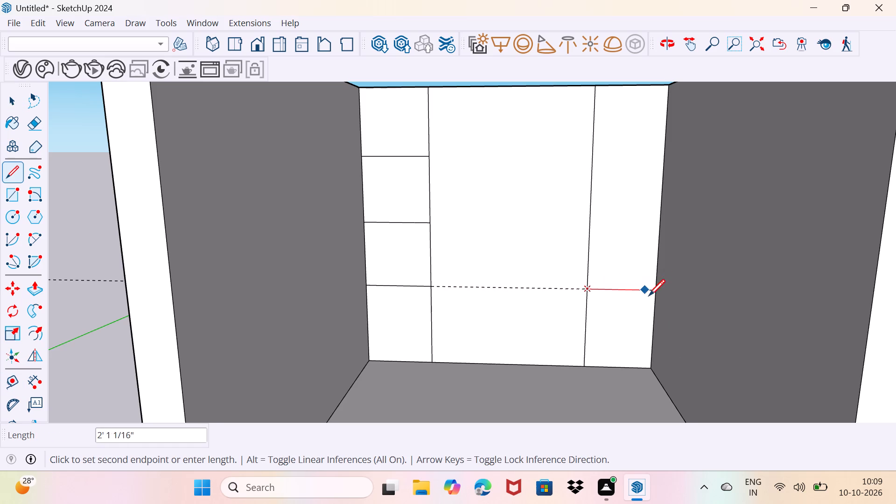
click(656, 295)
key(space)
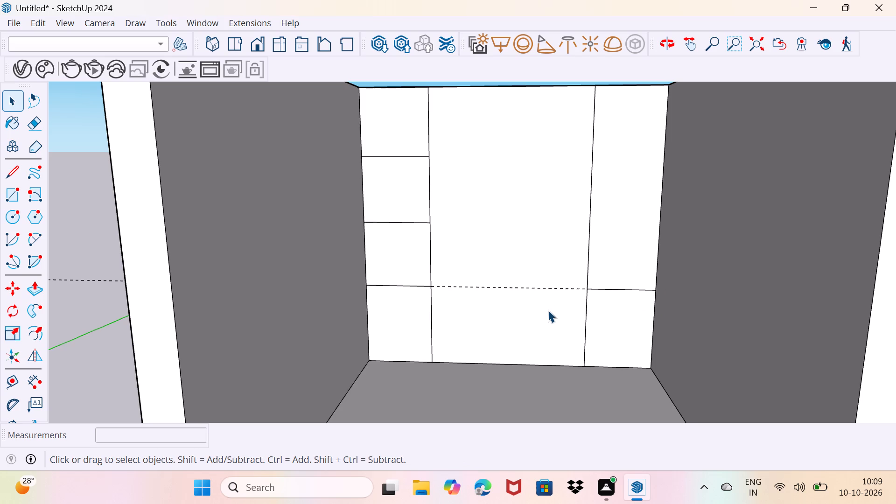
Erase the horizontal guide from the back wall.
key(e)
drag(544, 305, 576, 222)
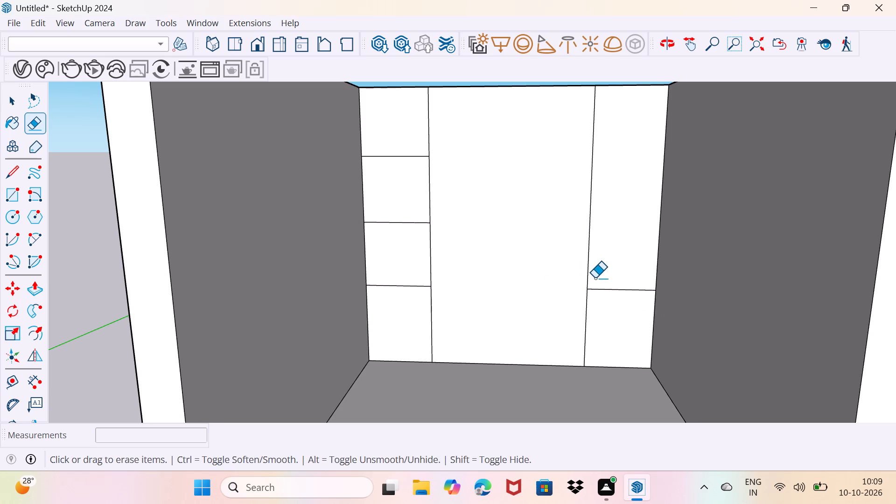
key(l)
key(space)
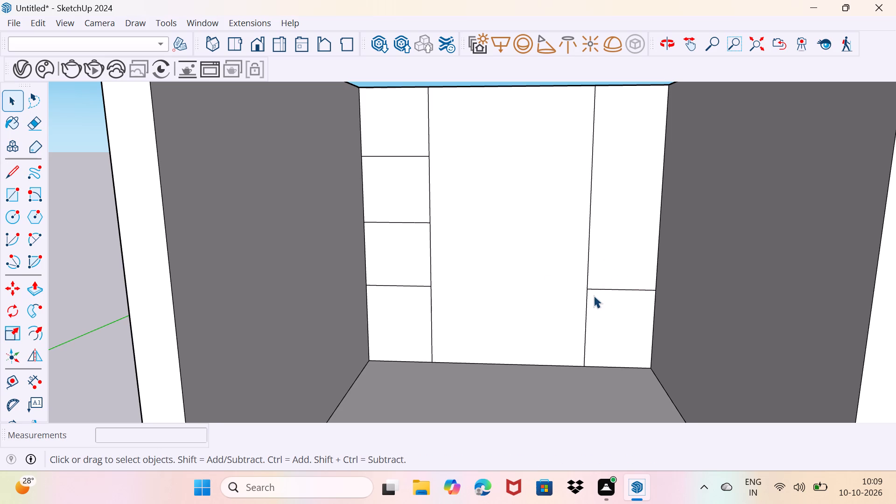
Copy the right panel's divider line 7' 5/8" up to the wall's top edge and divide the distance into three equal spacings.
key(m)
click(614, 293)
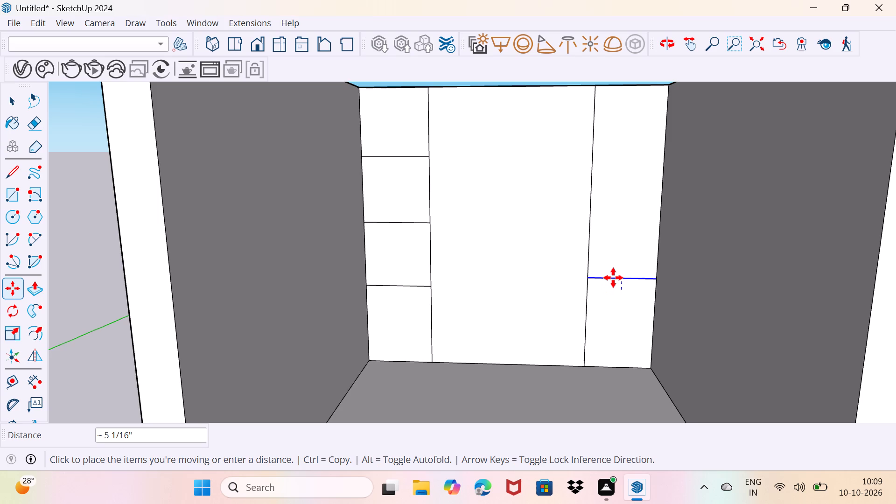
scroll(625, 236, down, 2)
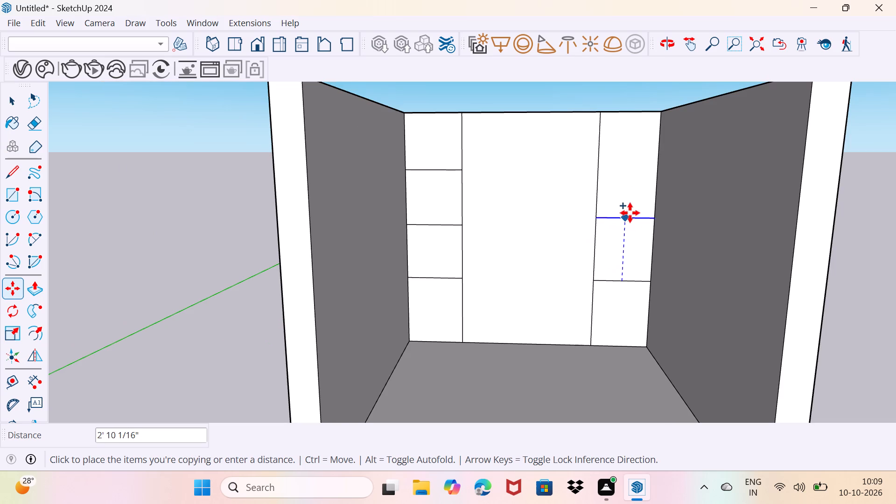
click(632, 113)
text(/3)
key(Return)
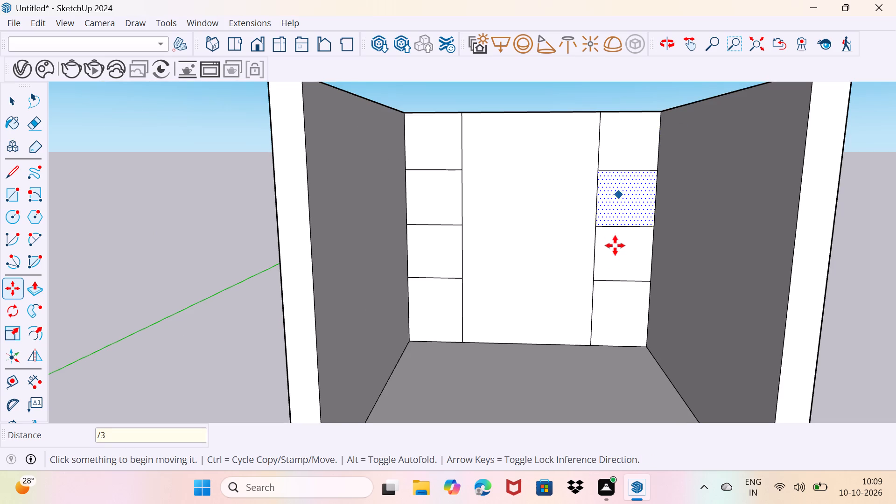
scroll(598, 247, up, 2)
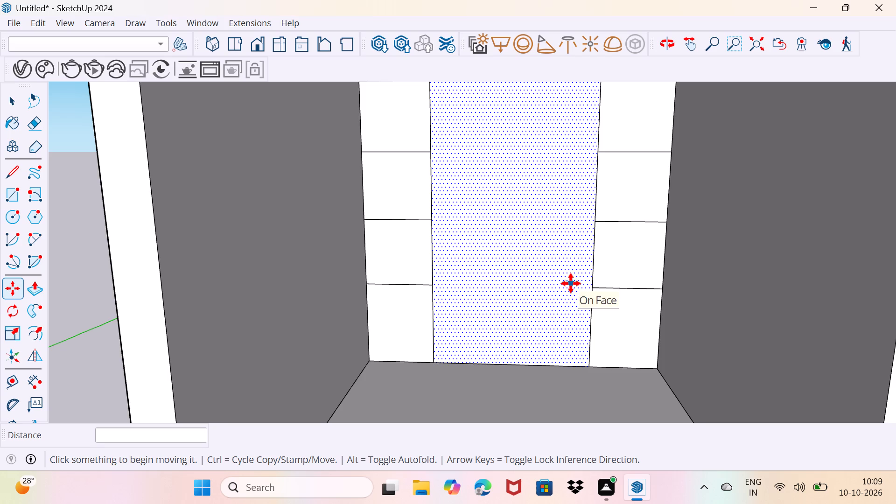
key(space)
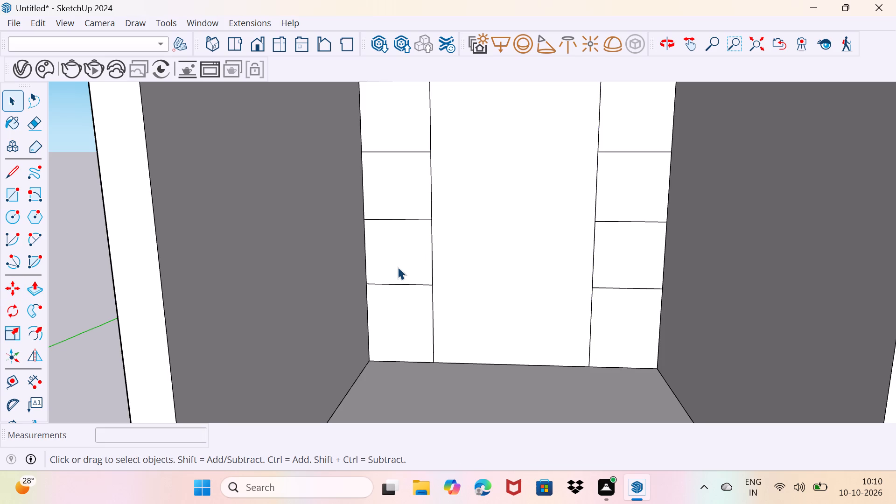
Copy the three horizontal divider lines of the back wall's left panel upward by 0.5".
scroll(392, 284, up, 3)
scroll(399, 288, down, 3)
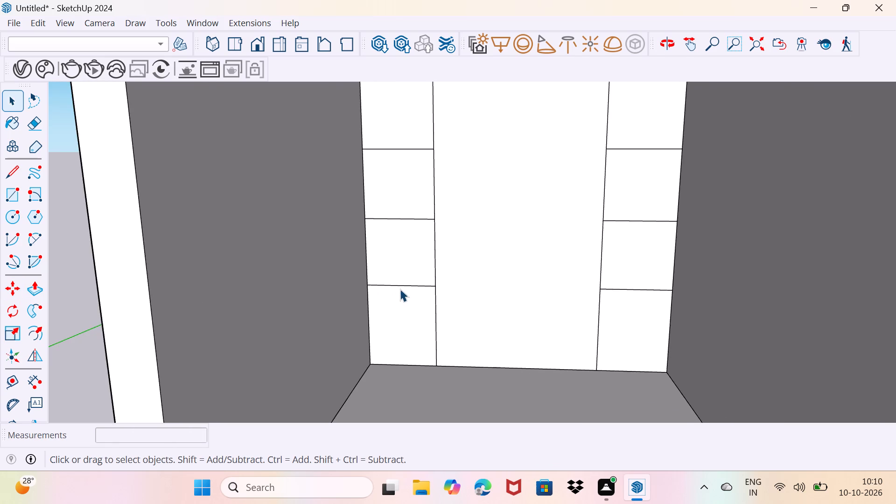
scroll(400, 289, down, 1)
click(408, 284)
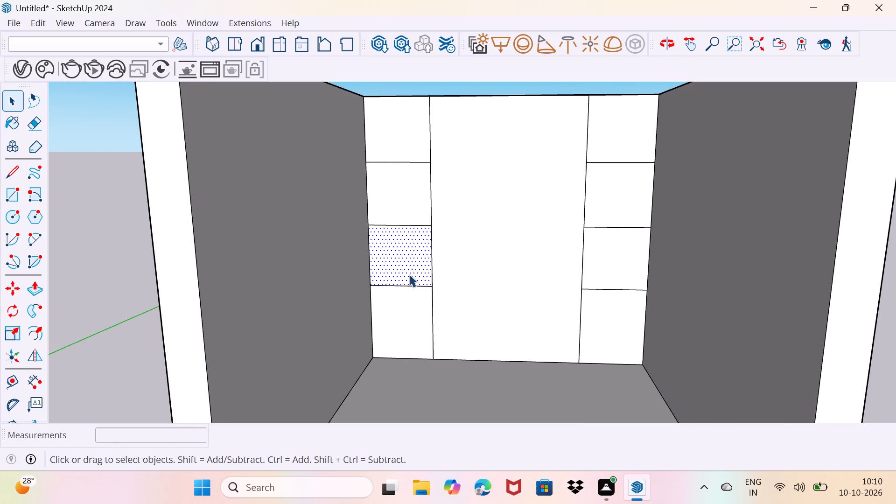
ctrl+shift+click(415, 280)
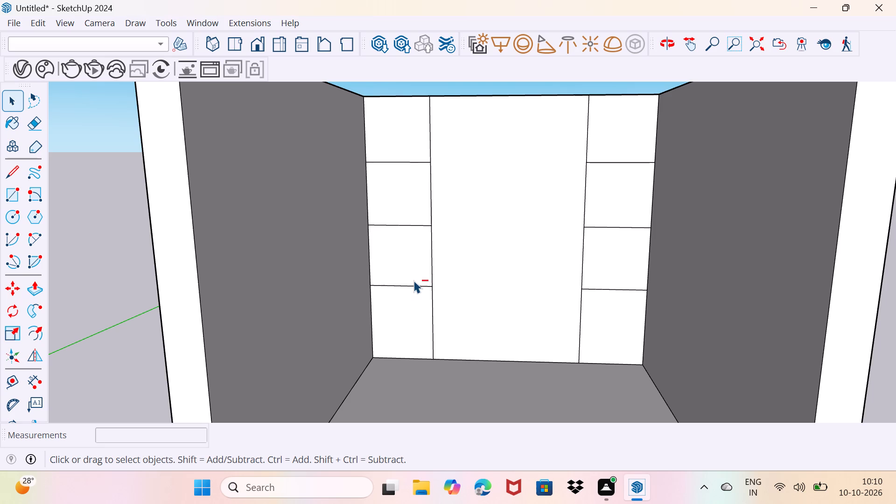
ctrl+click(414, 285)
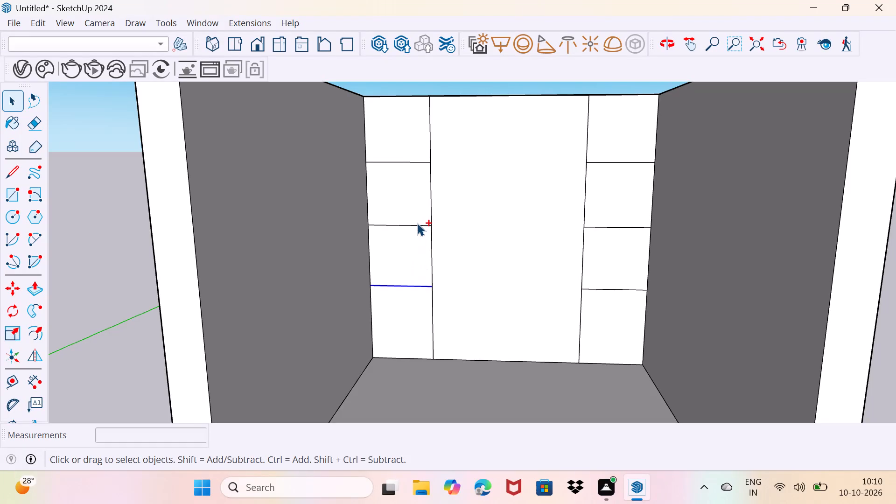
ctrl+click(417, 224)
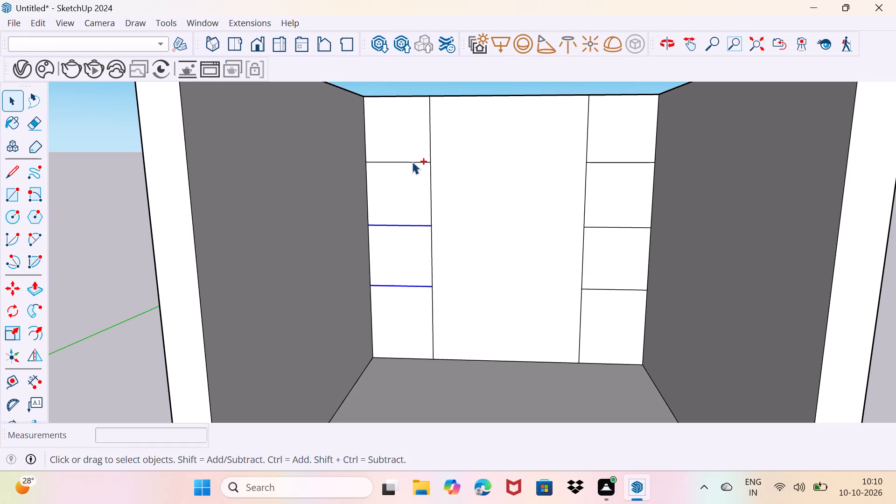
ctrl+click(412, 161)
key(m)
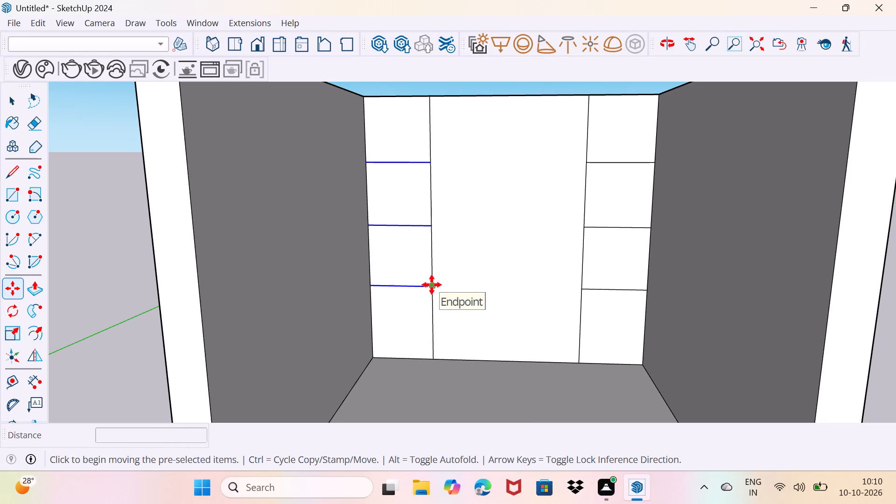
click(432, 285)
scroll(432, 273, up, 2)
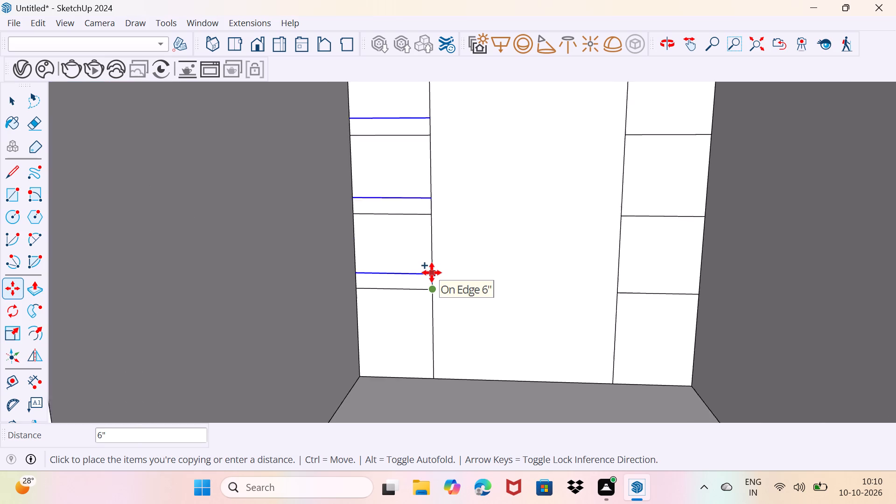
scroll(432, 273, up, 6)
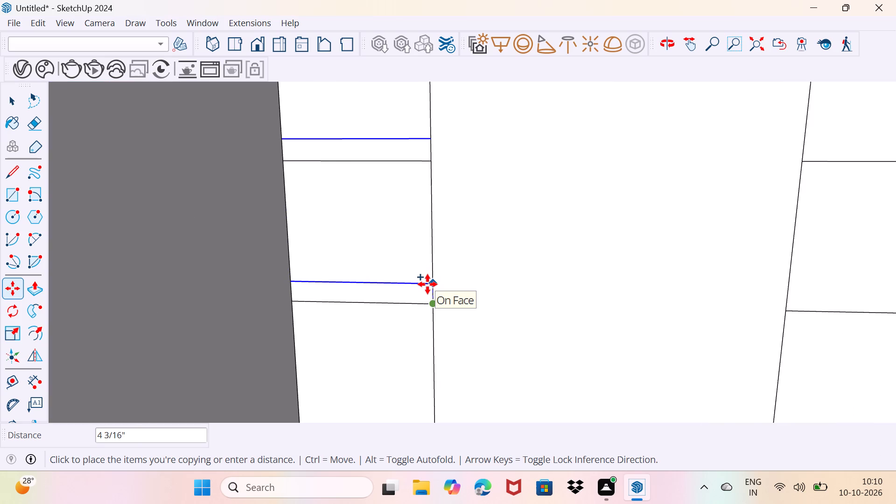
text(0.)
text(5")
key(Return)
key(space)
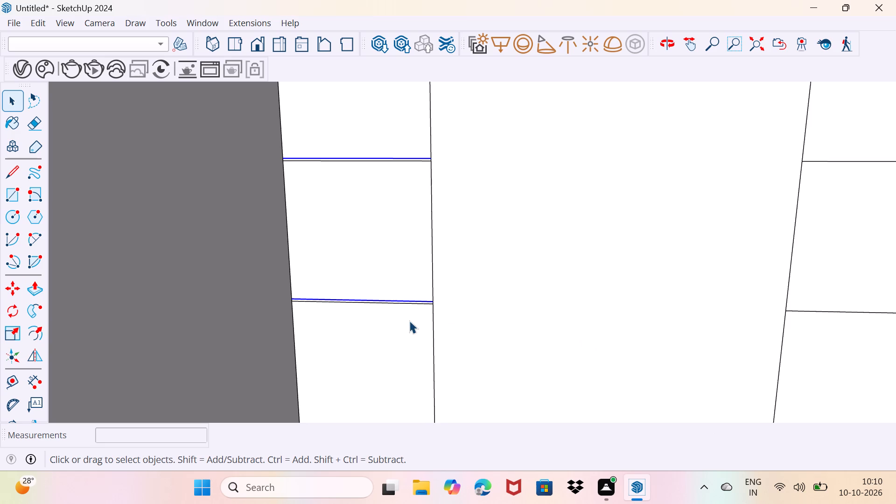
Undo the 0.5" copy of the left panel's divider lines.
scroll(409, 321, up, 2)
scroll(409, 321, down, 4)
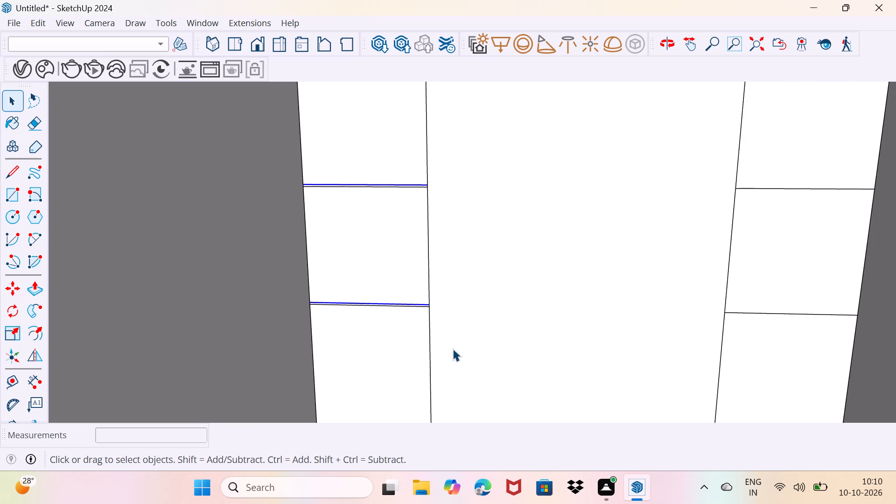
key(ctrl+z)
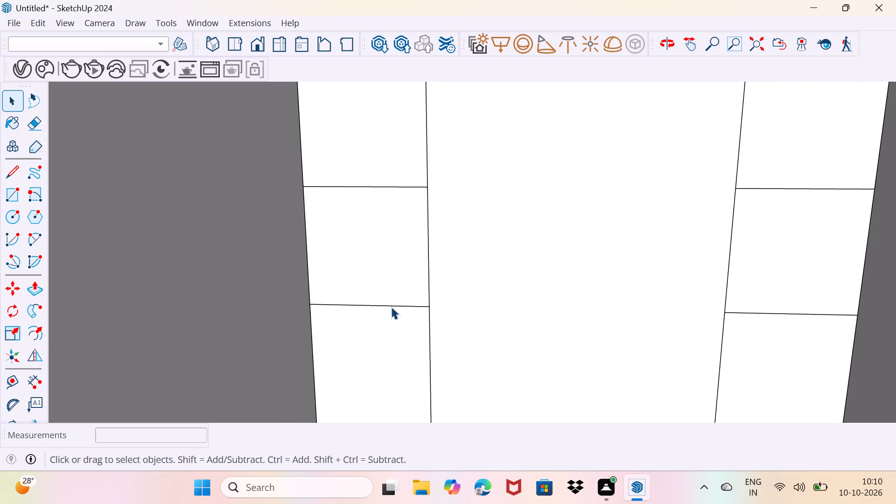
Copy the three horizontal divider lines of the back wall's left panel upward by 1", then clear the selection.
click(391, 304)
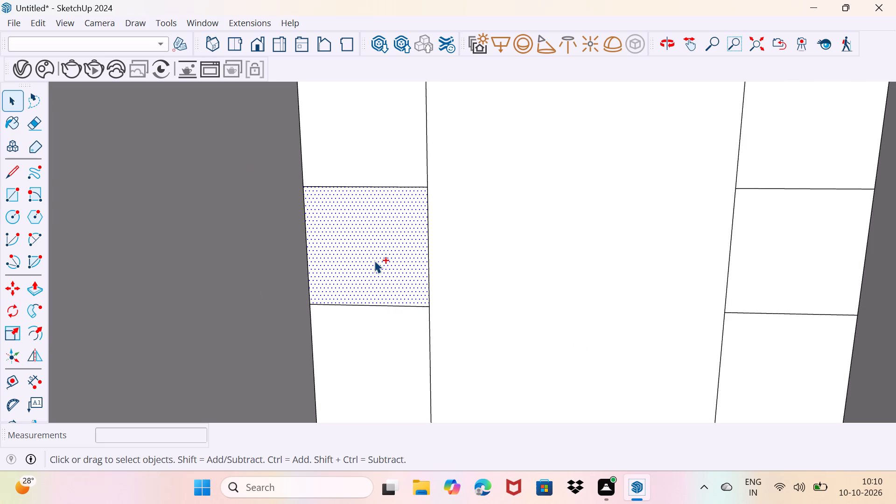
ctrl+shift+click(374, 260)
ctrl+scroll(372, 243, down, 5)
ctrl+middle_drag(375, 206, 383, 256)
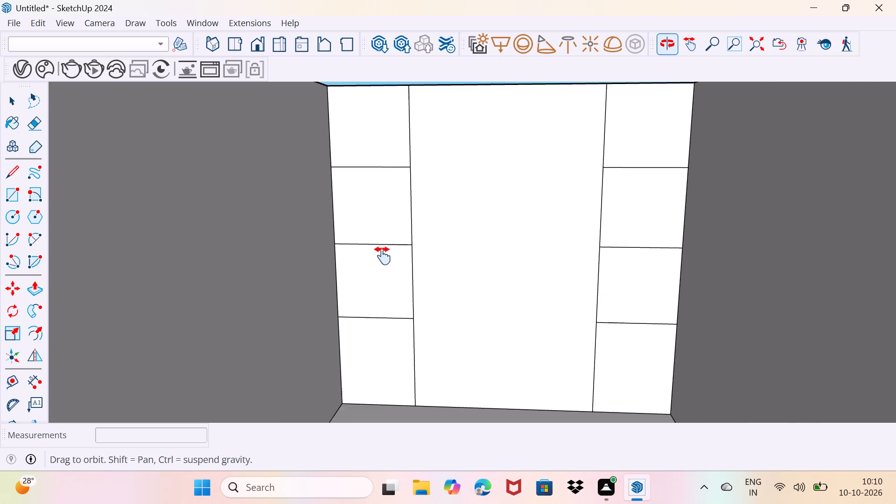
ctrl+middle_drag(383, 256, 384, 272)
ctrl+click(390, 347)
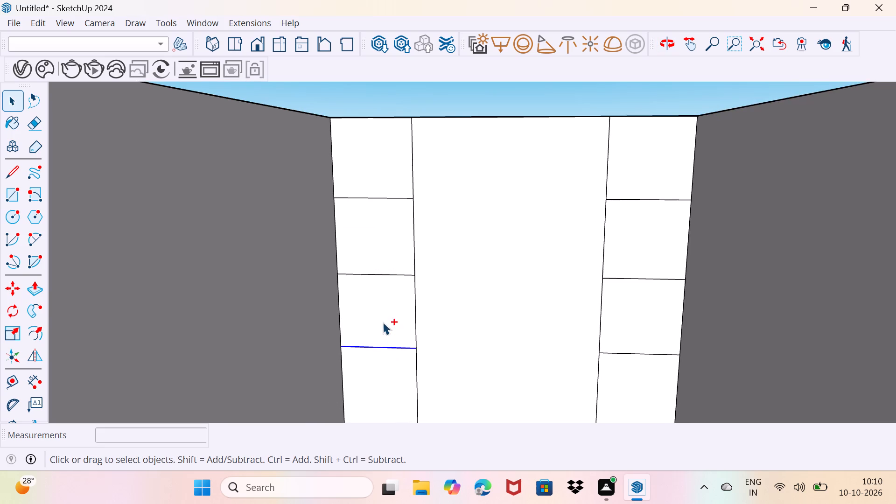
ctrl+click(387, 273)
ctrl+click(395, 198)
ctrl+scroll(409, 240, down, 3)
key(m)
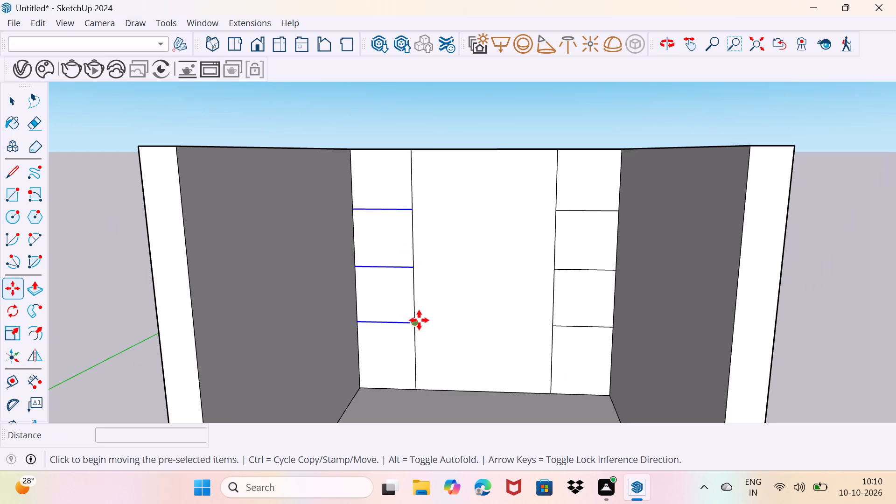
click(417, 324)
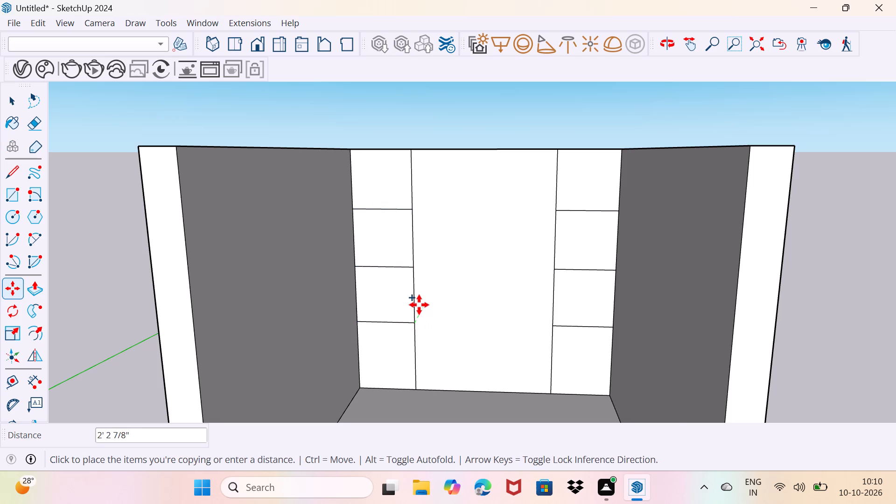
scroll(419, 303, up, 3)
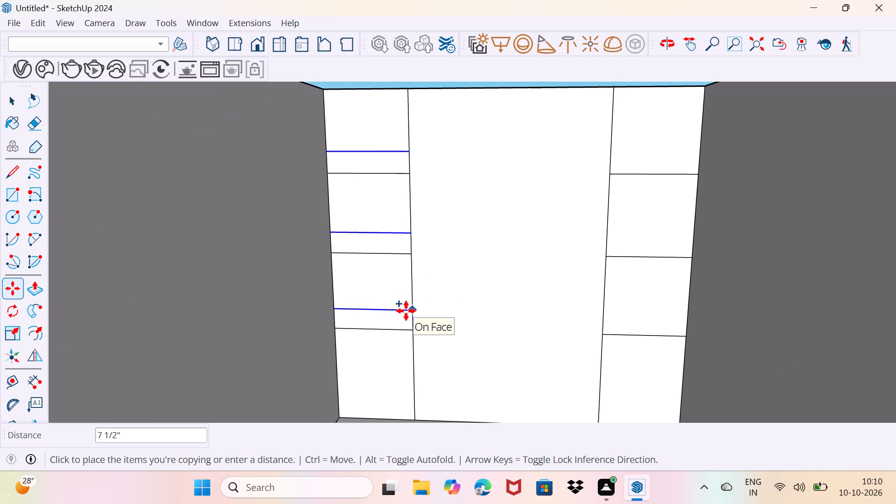
text(1")
key(BackSpace)
key(BackSpace)
text(1")
key(Return)
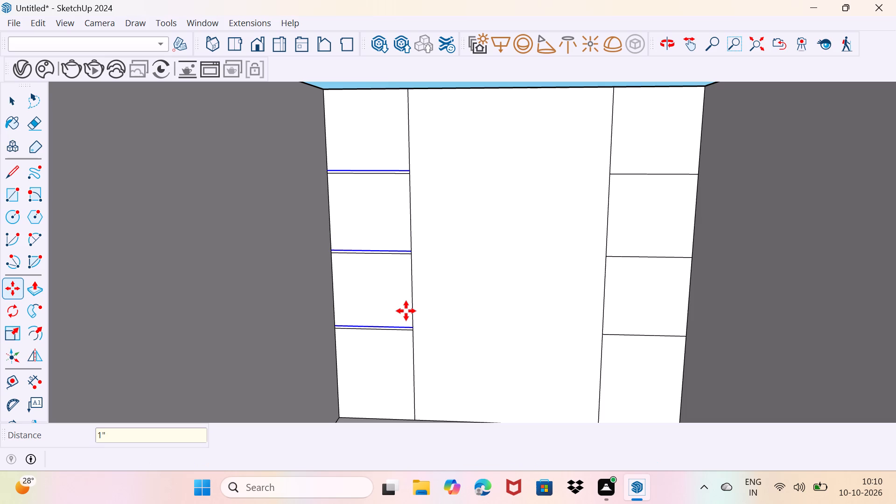
key(space)
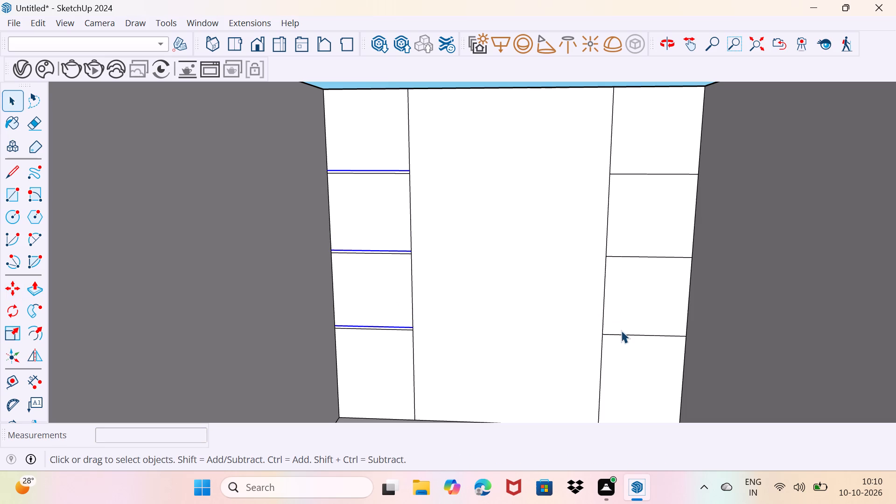
drag(520, 315, 520, 310)
drag(480, 325, 506, 293)
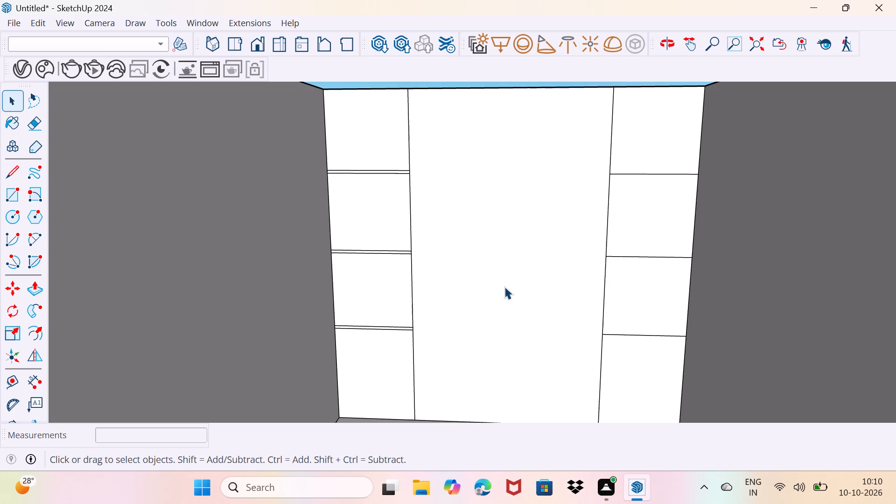
Copy the three horizontal divider lines of the back wall's right panel upward by 1".
middle_drag(497, 284, 473, 299)
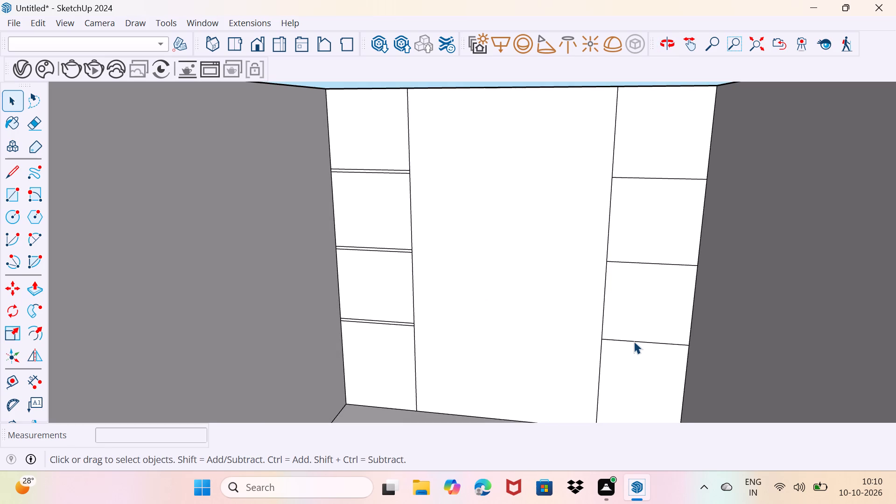
click(634, 341)
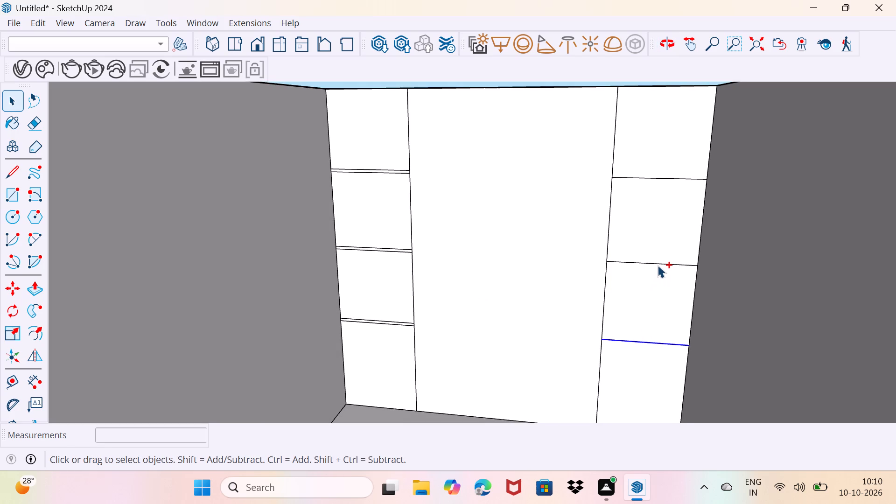
ctrl+click(658, 262)
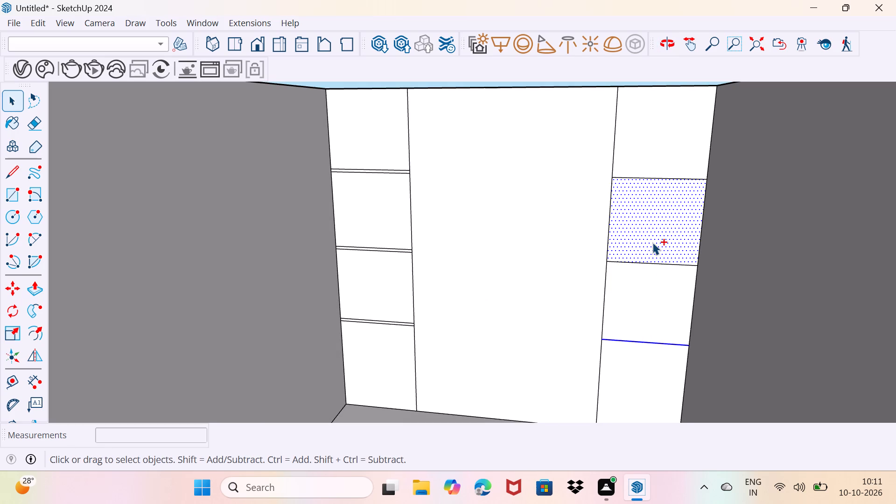
ctrl+shift+click(654, 243)
ctrl+click(648, 261)
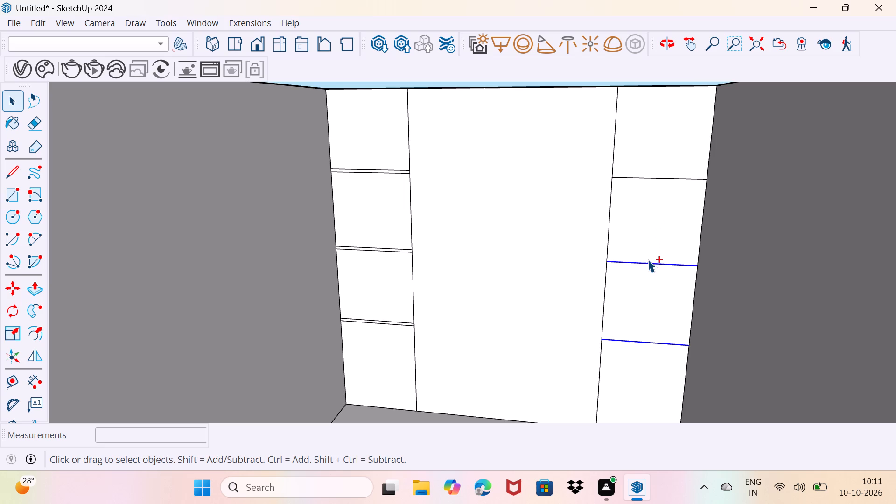
ctrl+click(667, 177)
scroll(671, 216, down, 4)
middle_drag(671, 294, 684, 287)
key(m)
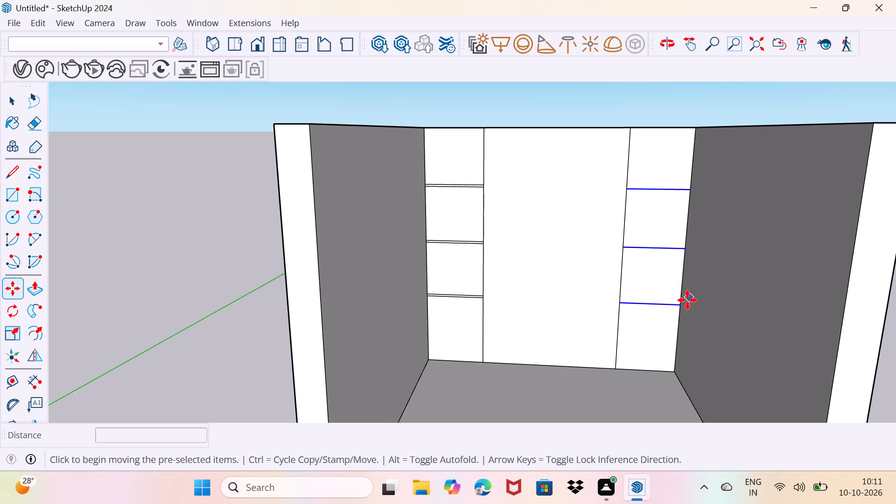
click(682, 303)
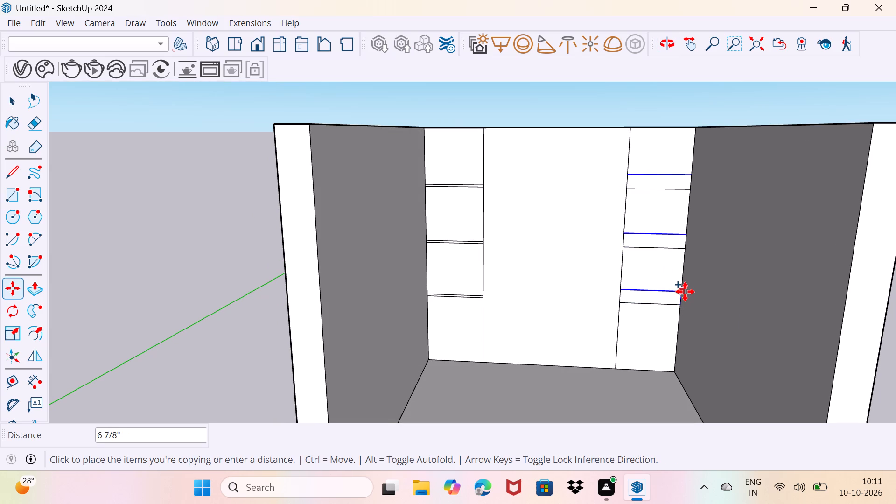
text(1")
key(Return)
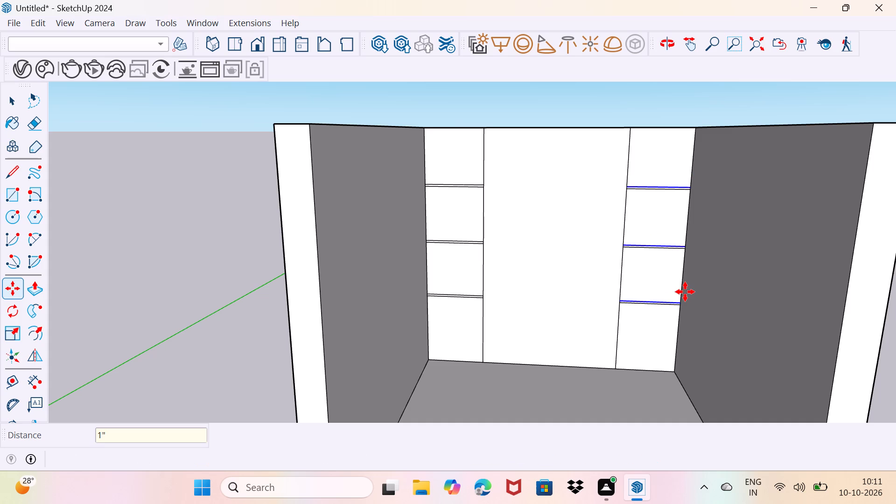
Examine the shelf strips in the back wall's side panels and the lower part of the wall.
key(space)
drag(684, 336, 713, 303)
scroll(384, 278, up, 4)
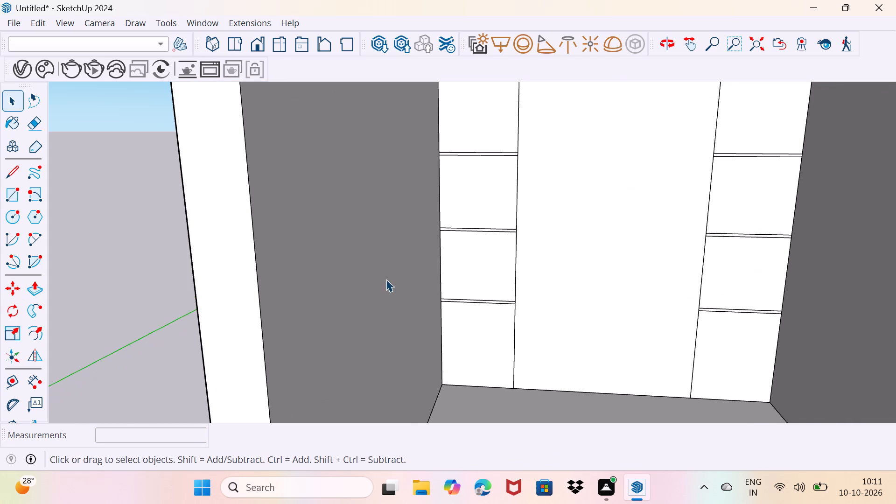
scroll(415, 296, up, 5)
middle_drag(508, 309, 503, 322)
scroll(532, 305, up, 9)
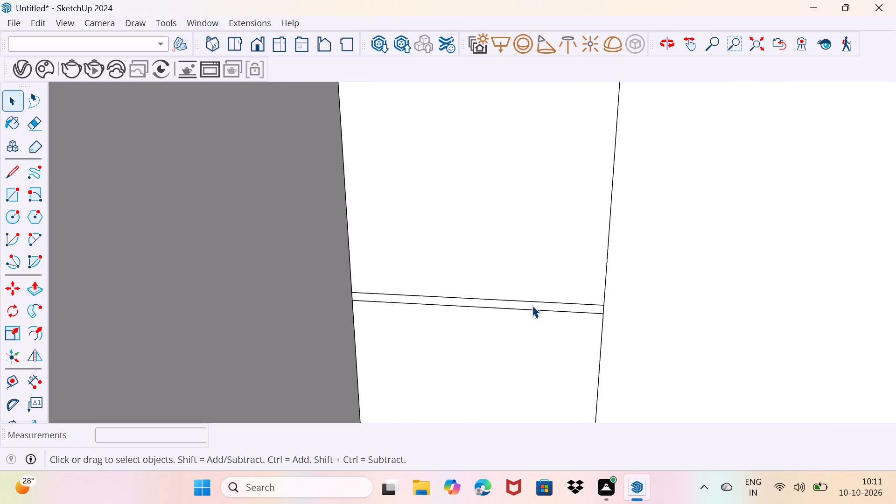
click(540, 306)
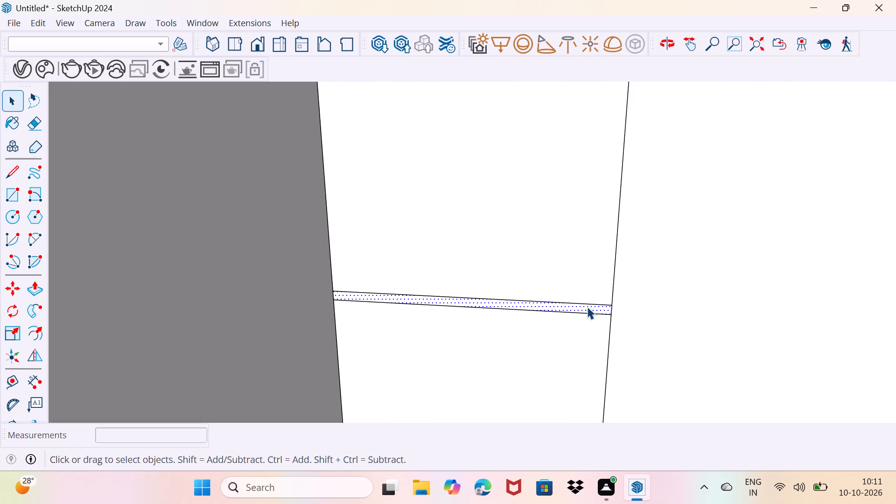
key(space)
drag(581, 332, 589, 322)
scroll(580, 318, down, 11)
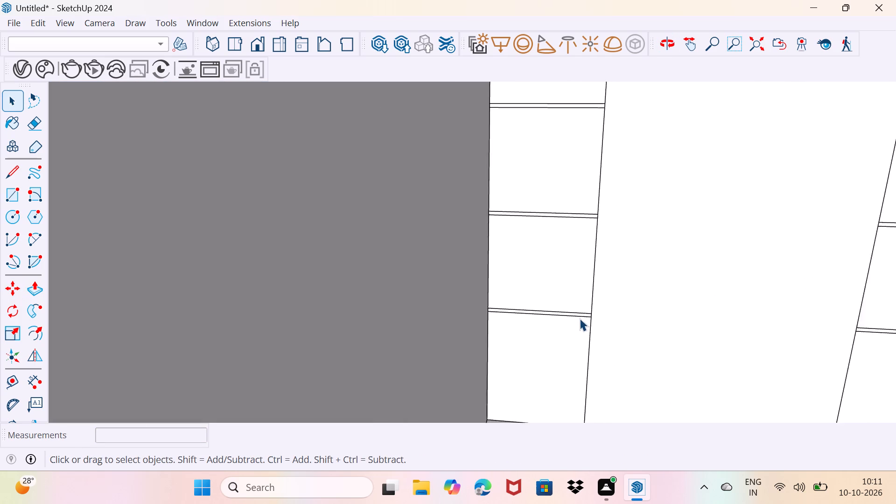
scroll(580, 318, down, 2)
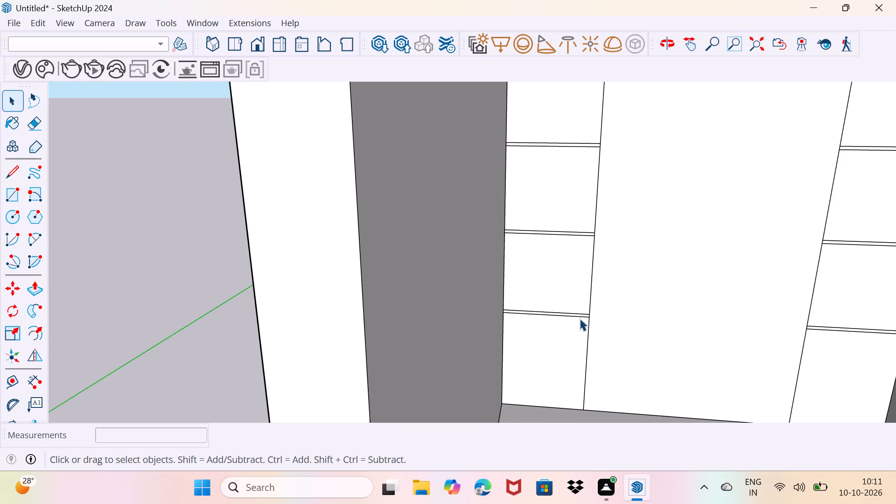
scroll(563, 329, down, 2)
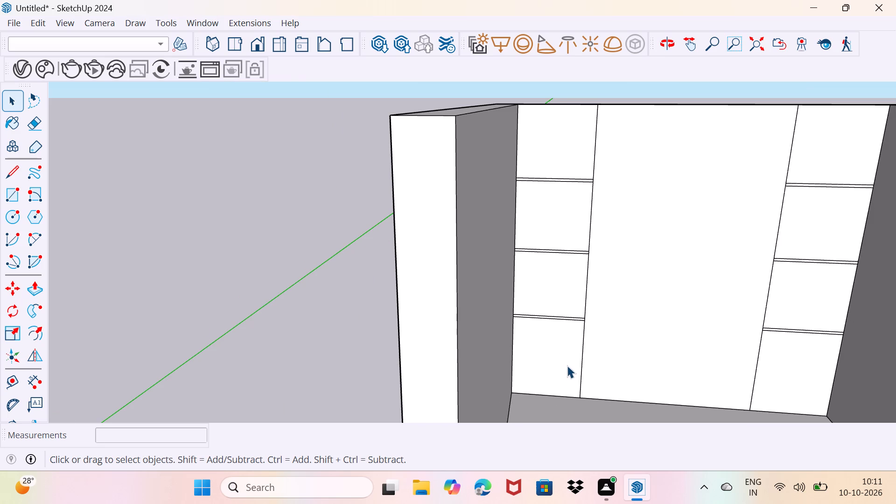
middle_drag(610, 364, 637, 357)
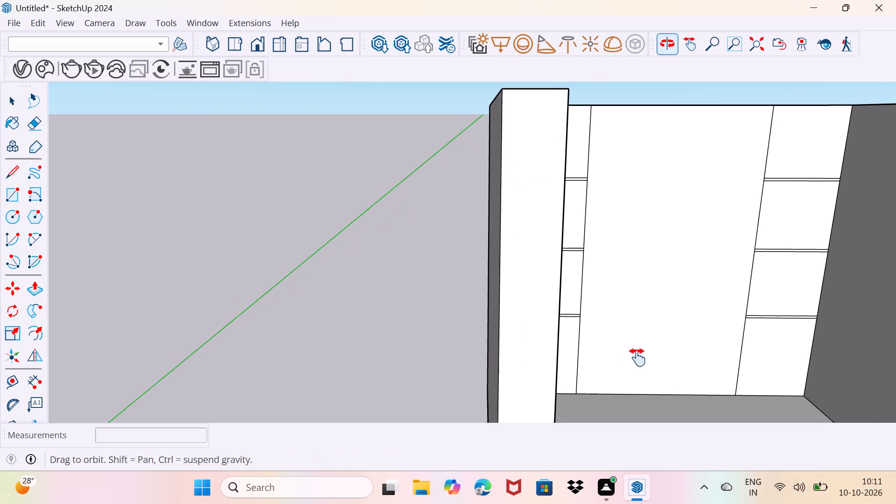
middle_drag(637, 357, 614, 277)
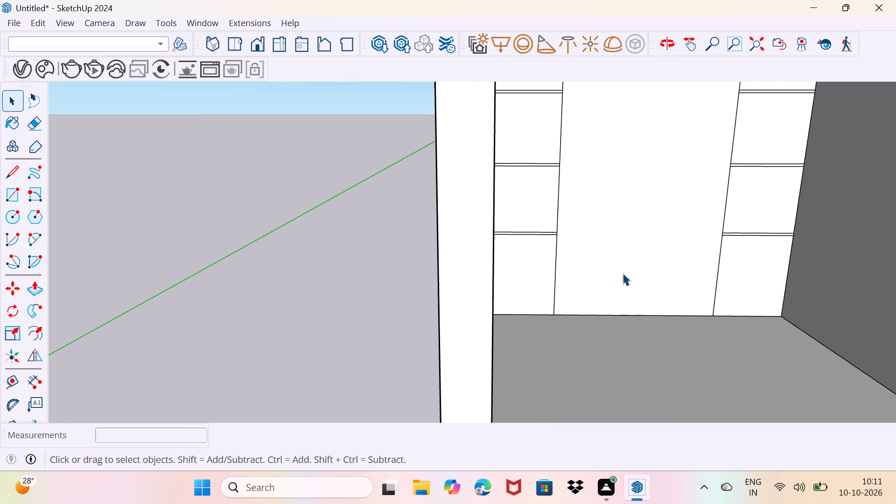
scroll(563, 185, down, 2)
middle_drag(563, 185, 533, 208)
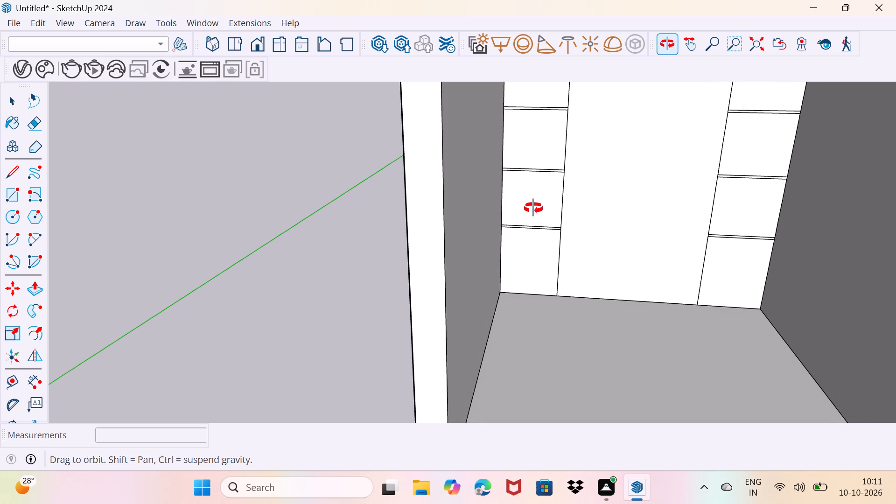
middle_drag(533, 208, 528, 268)
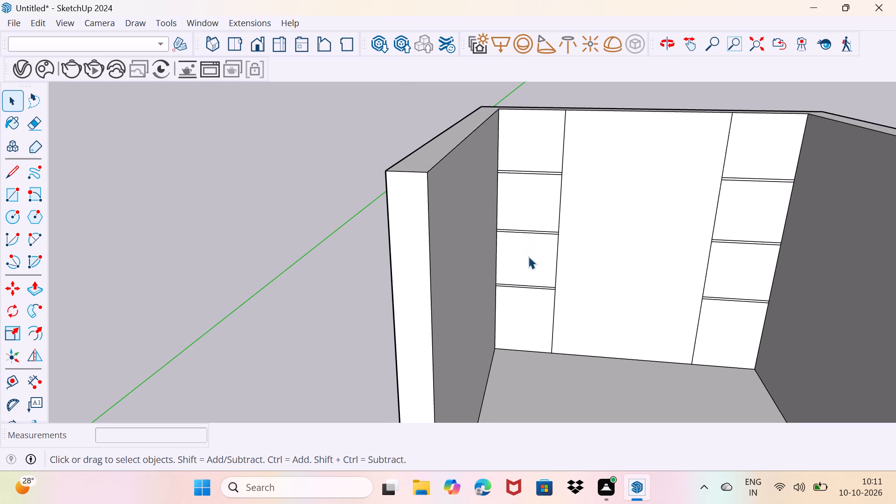
scroll(531, 322, down, 1)
middle_drag(531, 322, 531, 250)
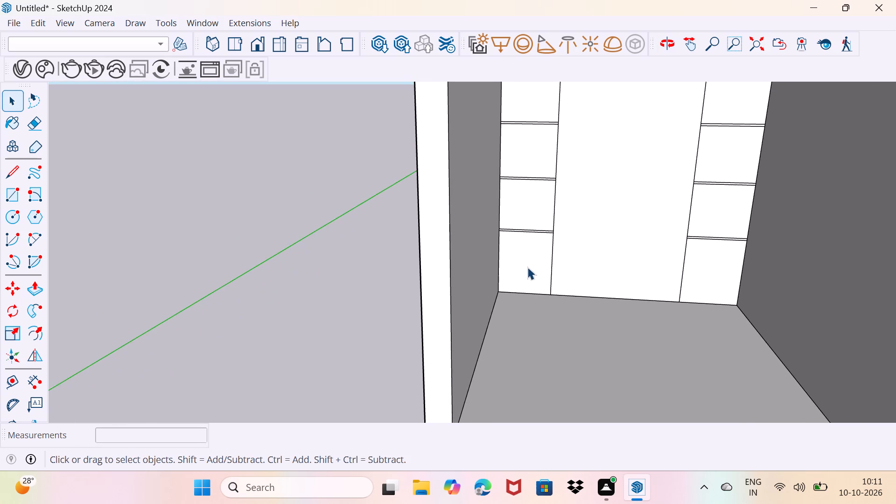
Draw a 10' 6" horizontal line across the full width of the back wall, between the lowest shelves and the floor.
scroll(527, 267, up, 2)
middle_drag(528, 270, 540, 262)
scroll(531, 277, up, 2)
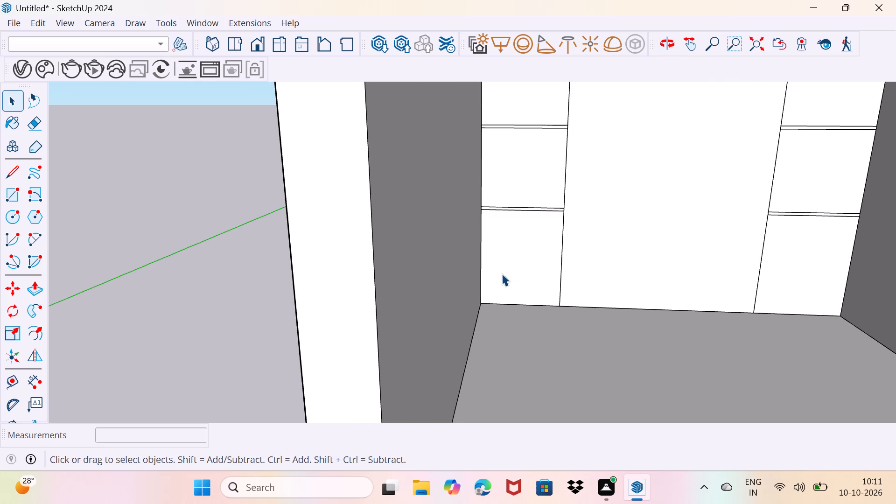
scroll(502, 273, up, 1)
scroll(502, 273, down, 2)
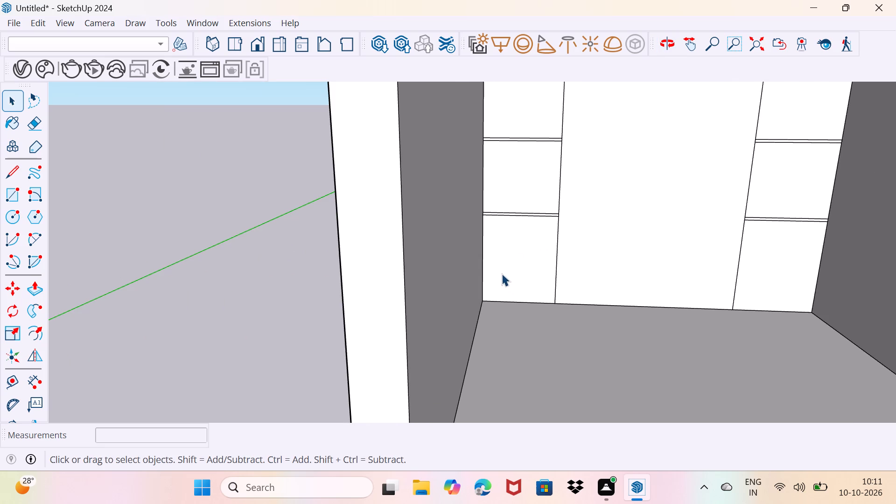
key(l)
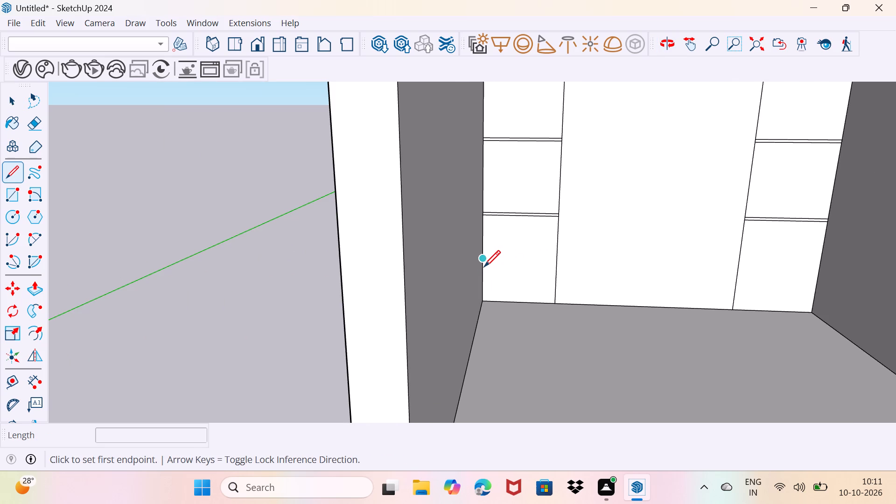
click(483, 266)
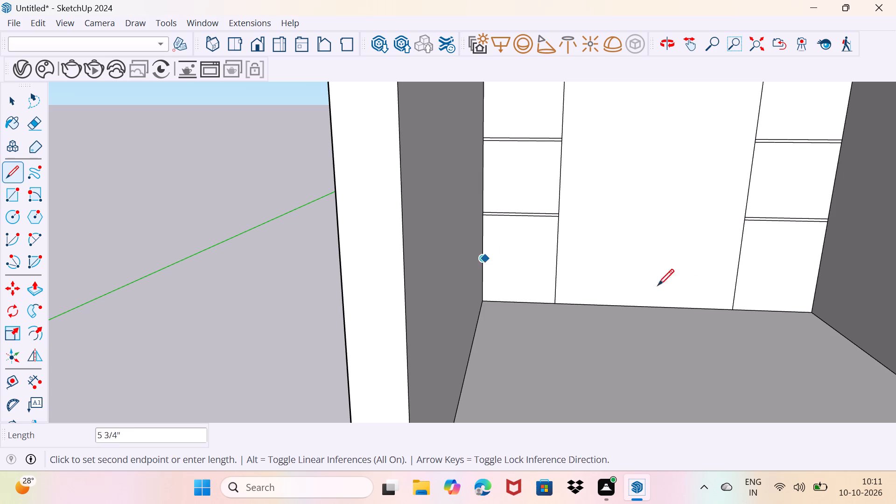
click(819, 264)
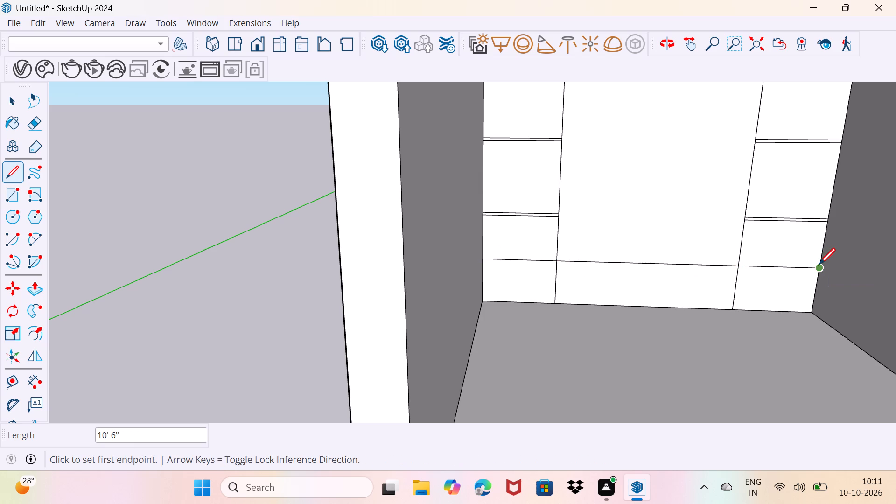
key(space)
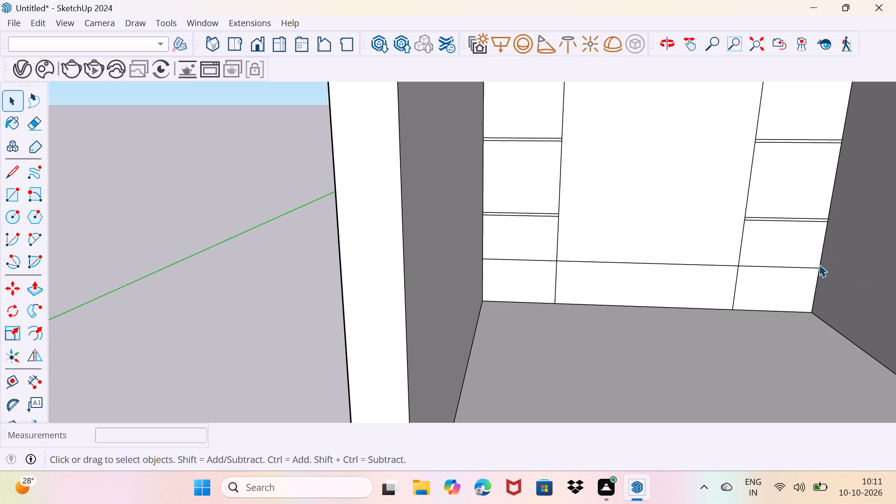
Erase the two vertical panel line segments below the new horizontal line on the back wall.
scroll(521, 286, up, 2)
scroll(521, 286, down, 3)
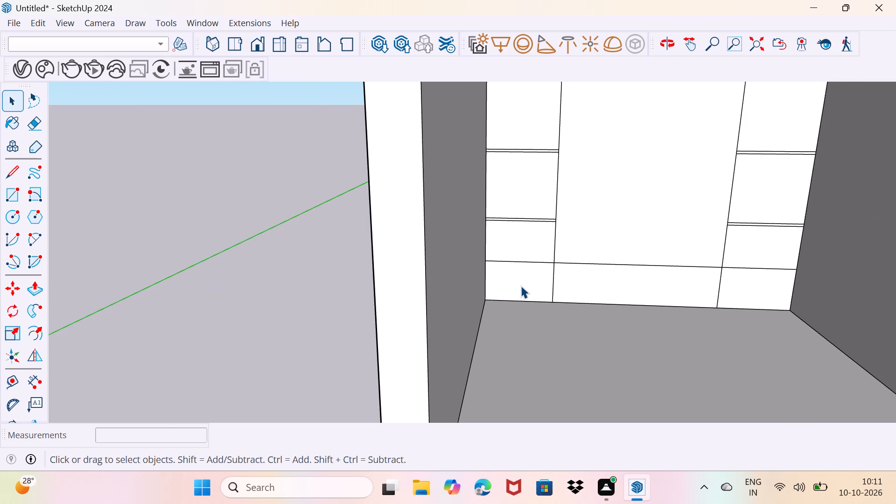
scroll(555, 281, up, 1)
key(e)
drag(548, 282, 556, 283)
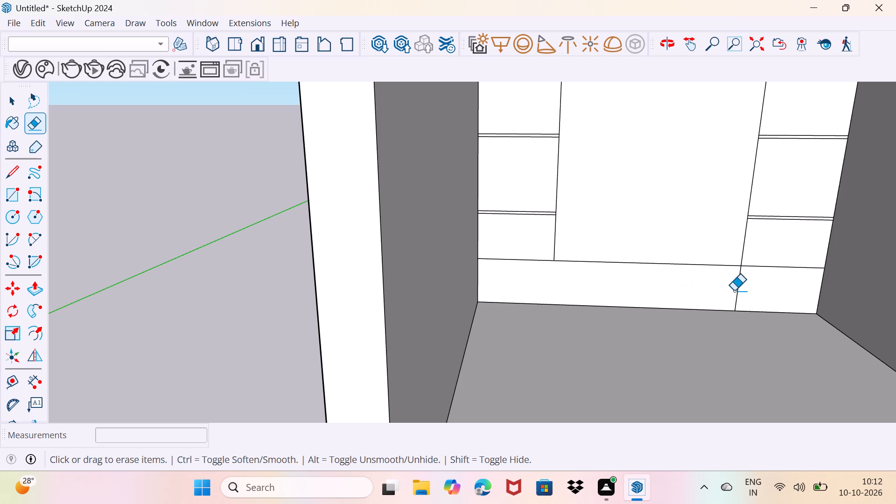
click(737, 291)
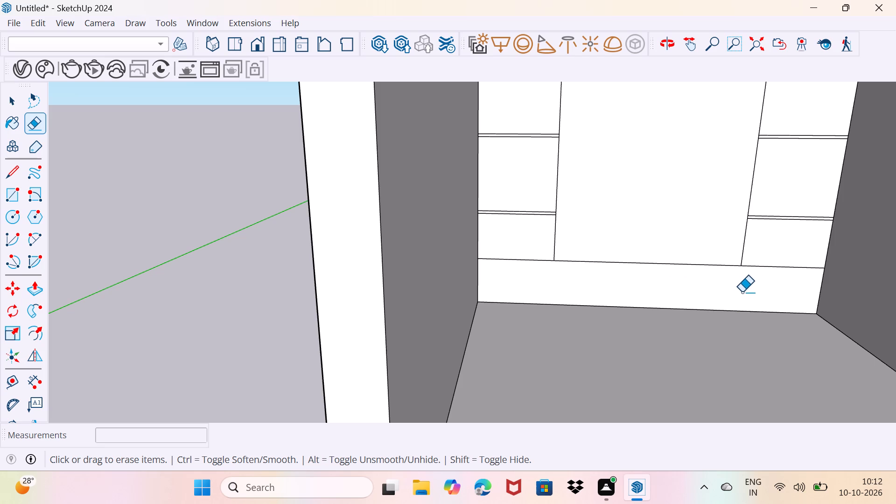
key(space)
Push/Pull the bottom strip of the back wall outward by 2' to form a platform.
key(p)
click(718, 277)
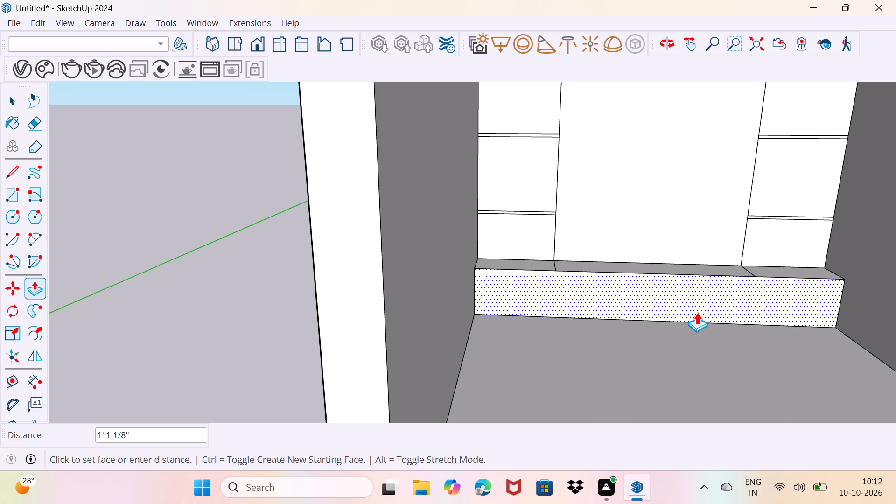
text(2')
key(Return)
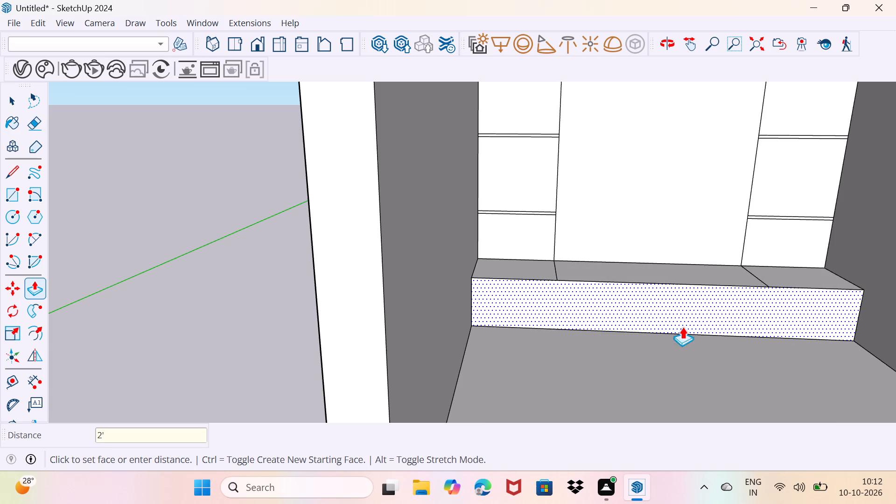
scroll(583, 280, up, 3)
key(space)
Erase the two leftover dividing lines on the platform's top face.
middle_drag(569, 265, 571, 289)
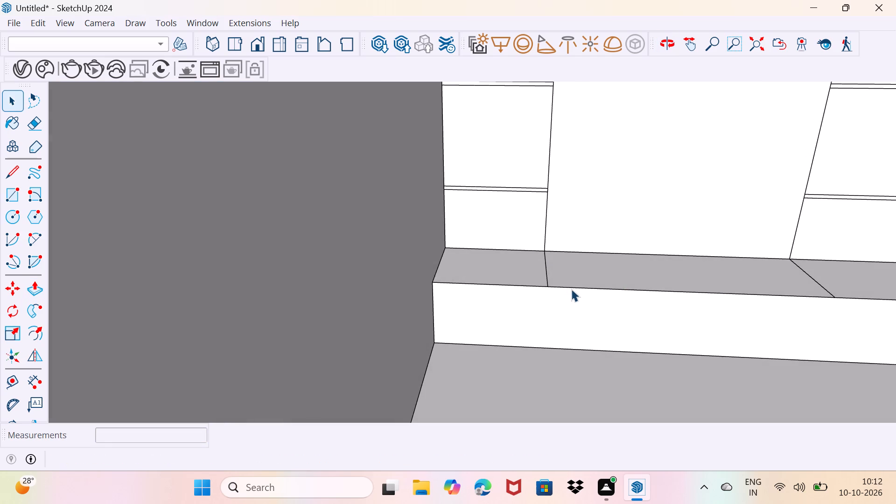
key(e)
click(550, 273)
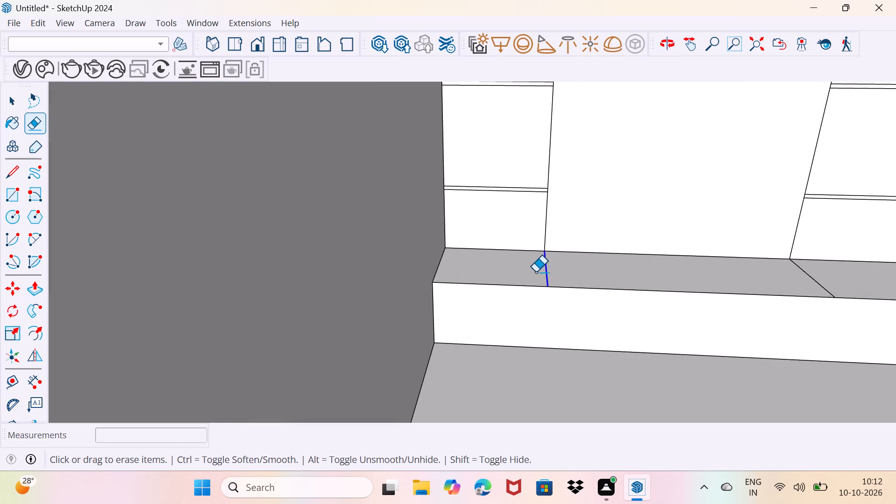
click(815, 280)
scroll(794, 293, down, 4)
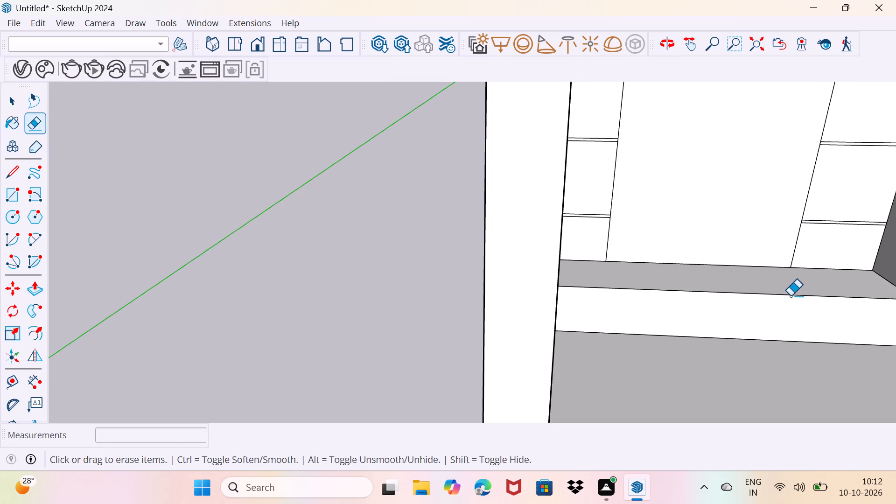
key(space)
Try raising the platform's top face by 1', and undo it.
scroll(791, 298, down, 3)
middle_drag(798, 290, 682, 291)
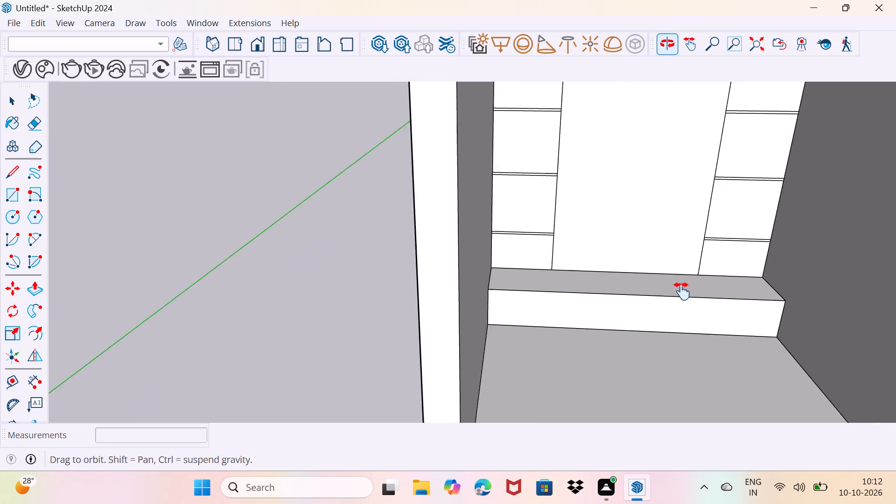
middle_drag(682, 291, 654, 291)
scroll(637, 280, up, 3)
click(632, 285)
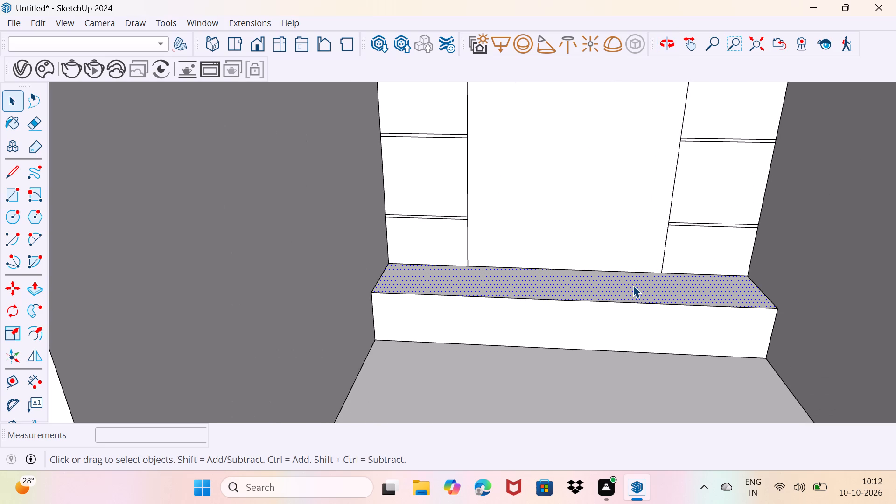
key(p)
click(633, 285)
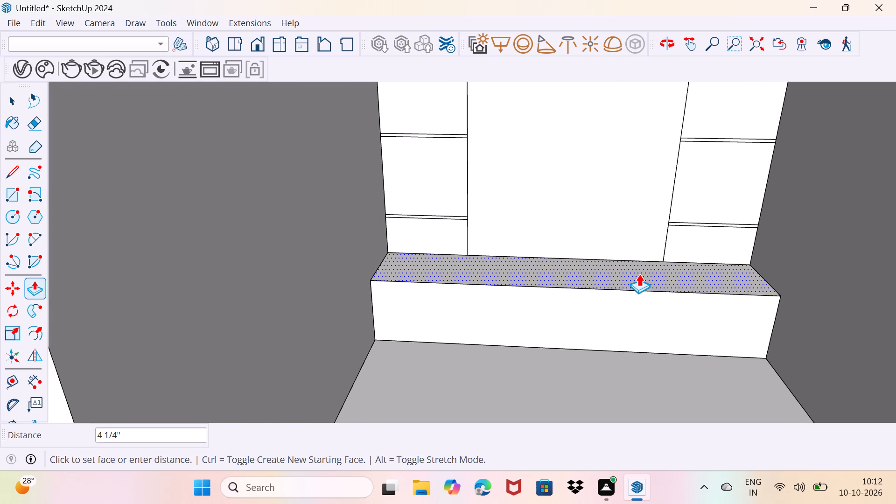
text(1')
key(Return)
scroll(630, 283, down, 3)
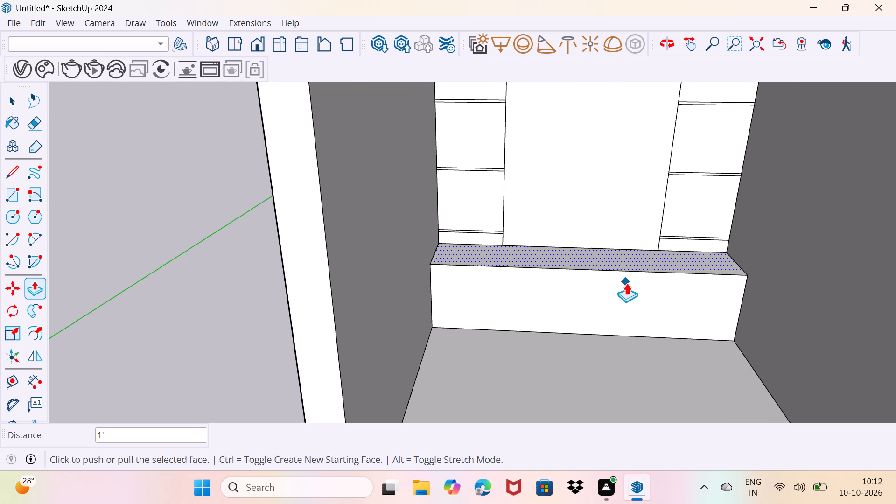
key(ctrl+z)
Push/Pull the platform's top face upward by 5".
click(626, 283)
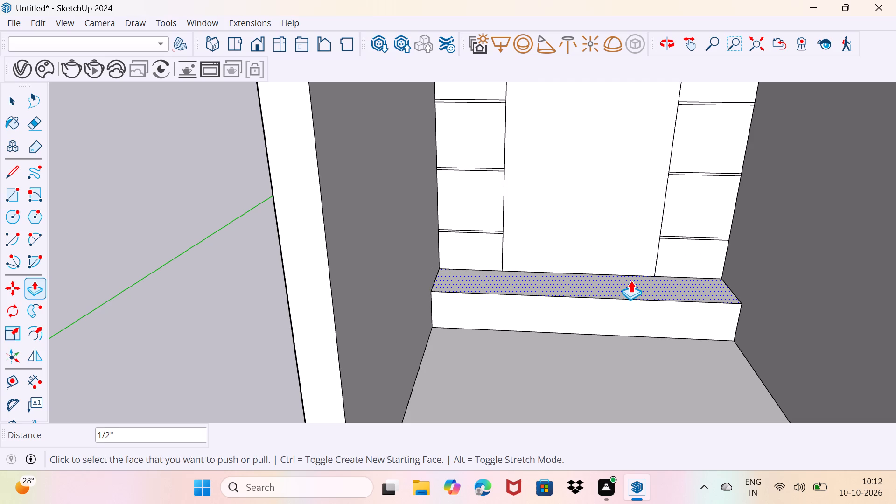
drag(622, 289, 628, 277)
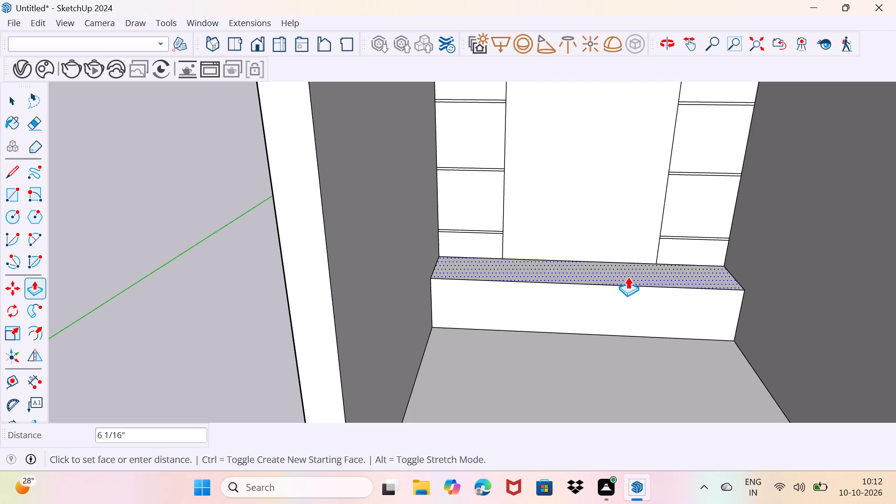
drag(628, 277, 629, 277)
key(5)
key(shift+quotedbl)
key(Return)
scroll(567, 327, up, 1)
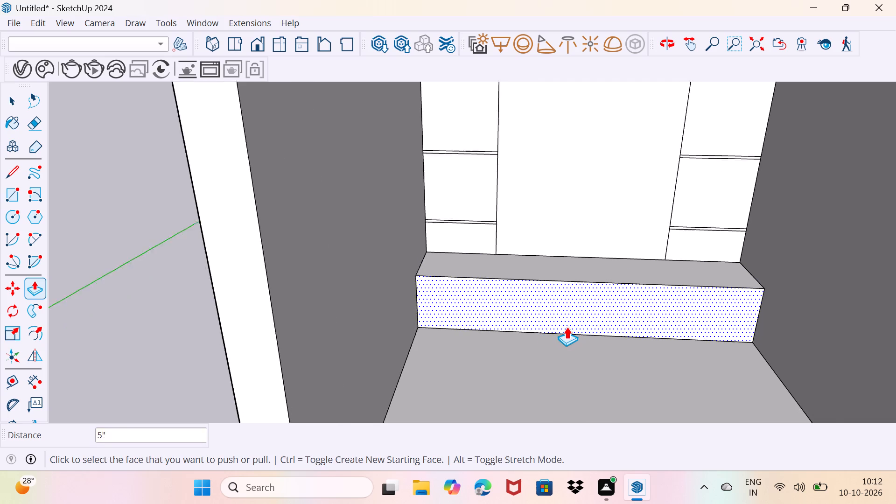
scroll(567, 327, up, 1)
key(space)
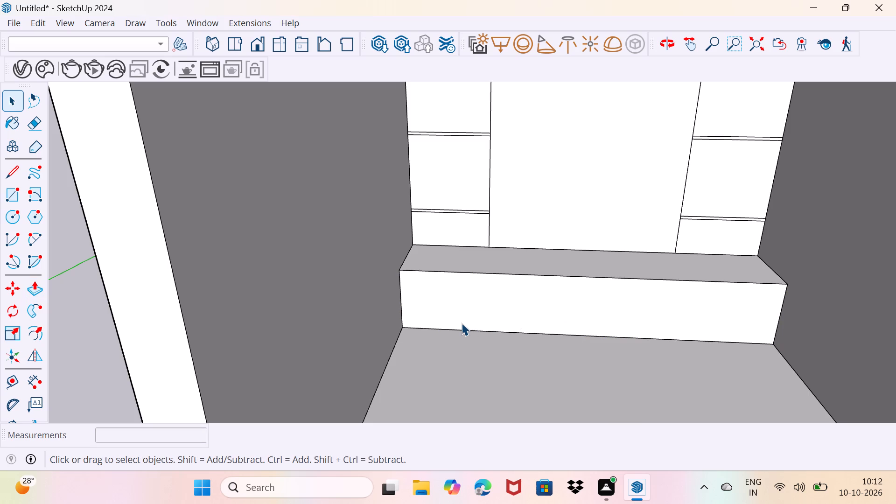
Draw a 10' 6" horizontal line across the platform's front face at about mid-height, from one side edge to the other.
scroll(412, 312, up, 2)
scroll(408, 311, down, 2)
key(l)
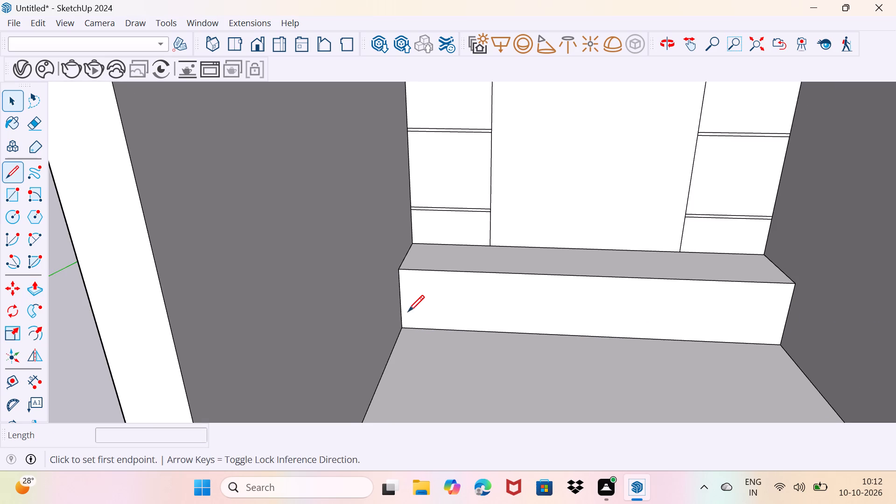
click(402, 310)
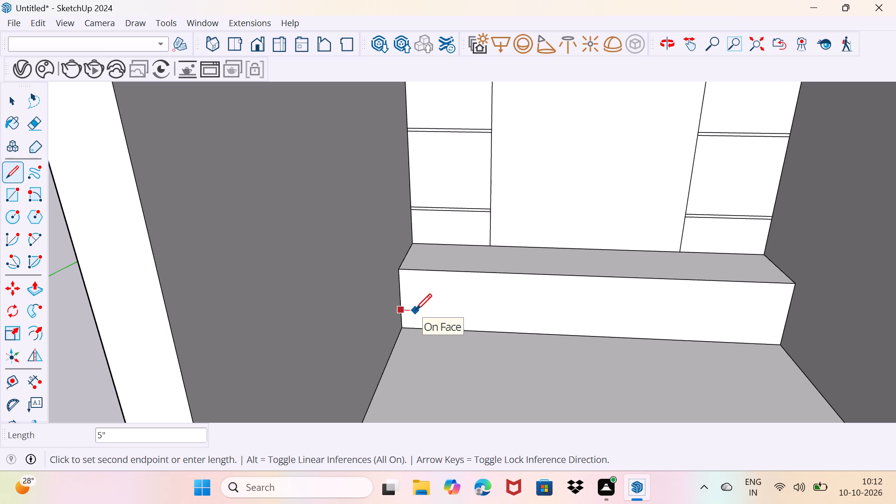
key(Escape)
click(405, 299)
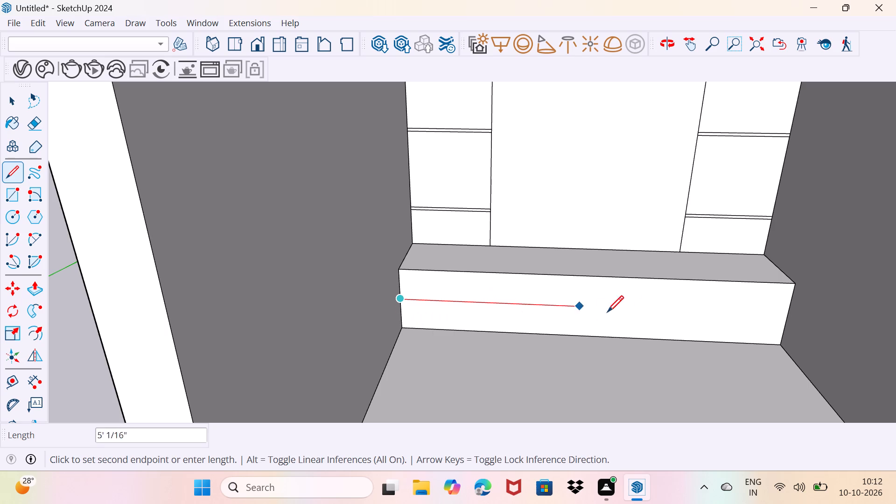
click(789, 313)
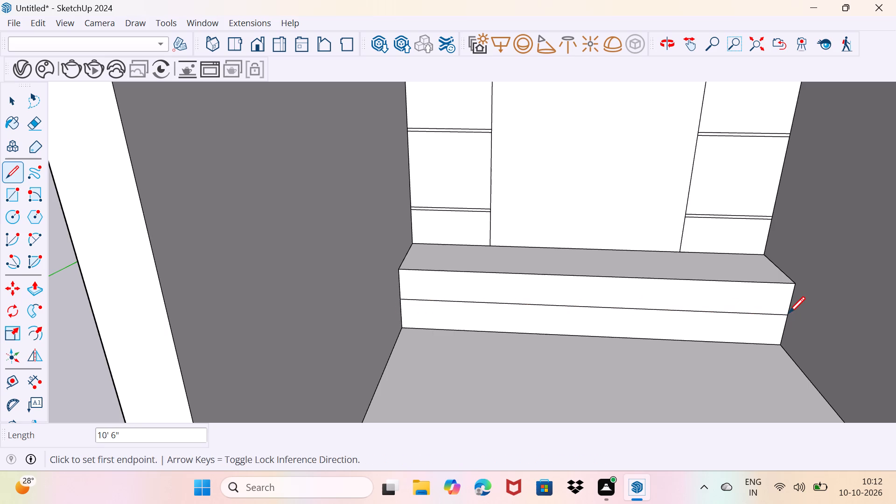
key(space)
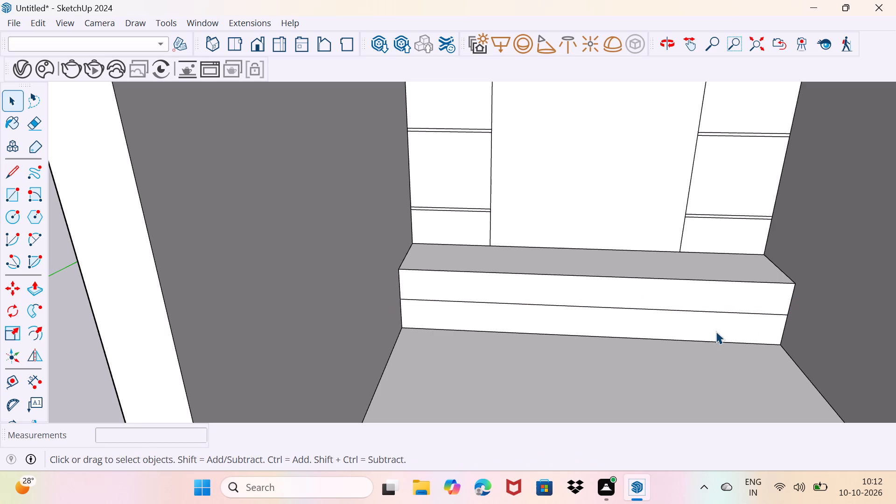
Push/Pull the lower half of the platform's front face outward by 2' to form a lower step.
click(716, 331)
key(p)
click(716, 331)
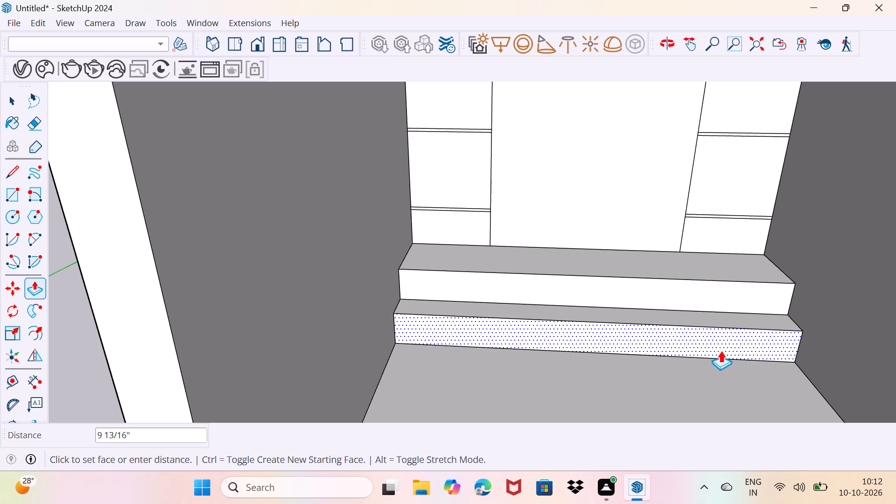
text(2')
key(Return)
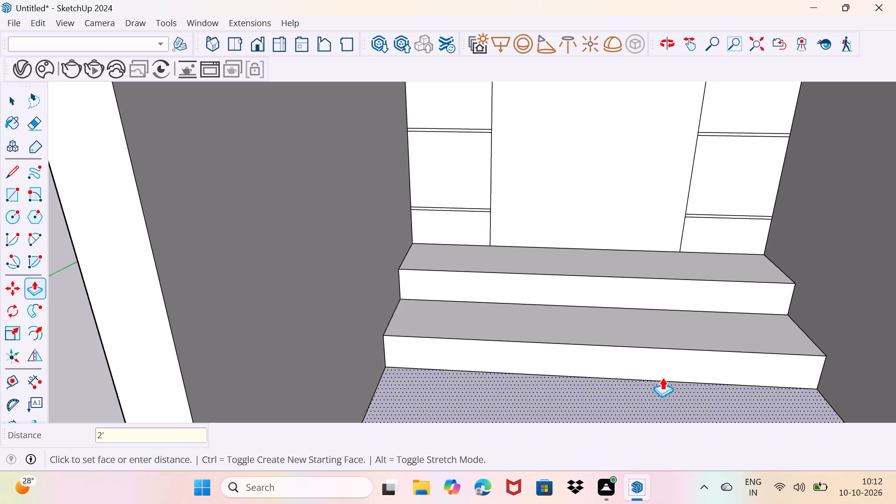
key(space)
drag(635, 391, 648, 364)
Copy the left shelf panel's full-height inner vertical line 1" outward into that panel to form a thin vertical strip.
scroll(634, 357, down, 7)
middle_drag(594, 317, 575, 288)
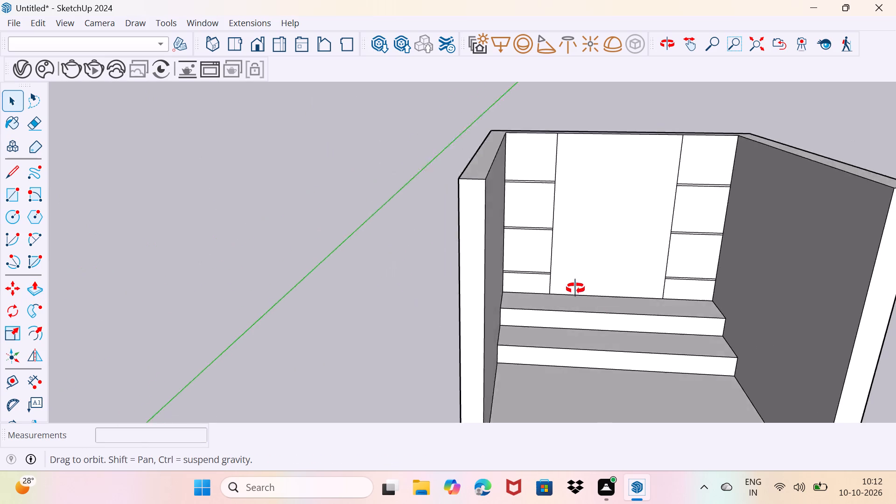
middle_drag(575, 288, 588, 271)
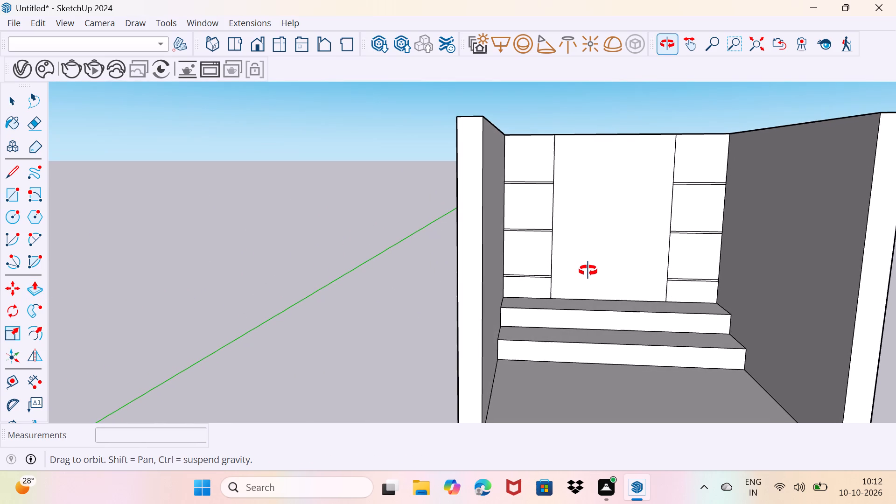
middle_drag(588, 271, 467, 272)
middle_drag(480, 295, 512, 294)
scroll(432, 252, up, 4)
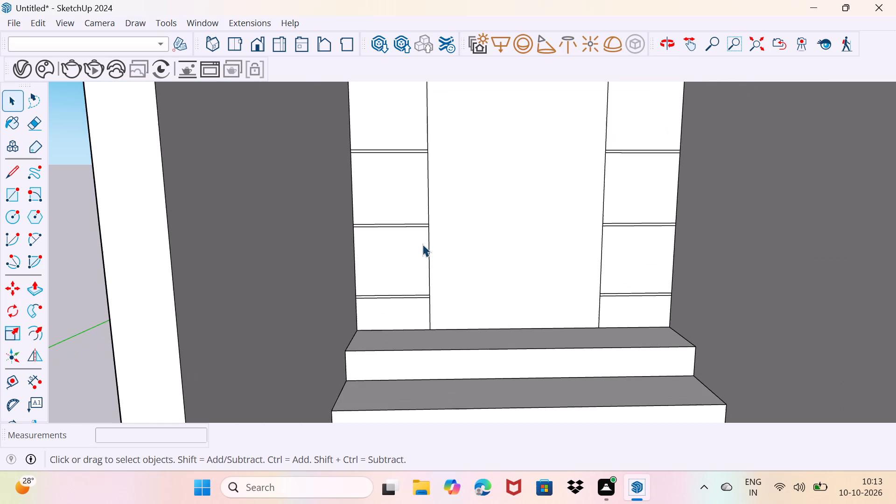
click(428, 252)
ctrl+click(430, 312)
ctrl+click(428, 206)
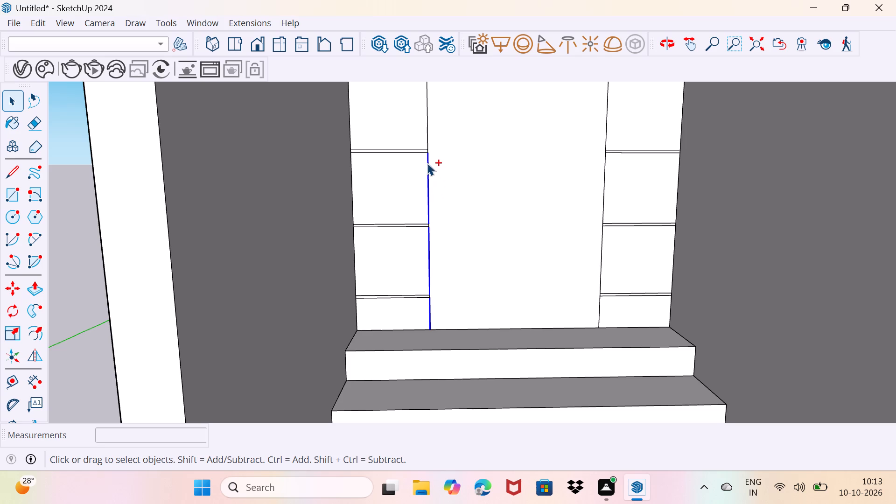
ctrl+middle_drag(425, 143, 409, 234)
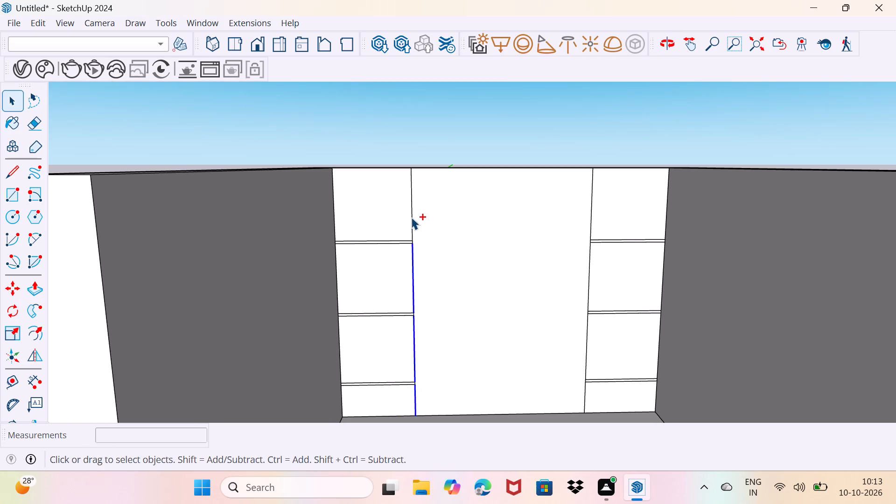
ctrl+click(412, 214)
ctrl+click(591, 220)
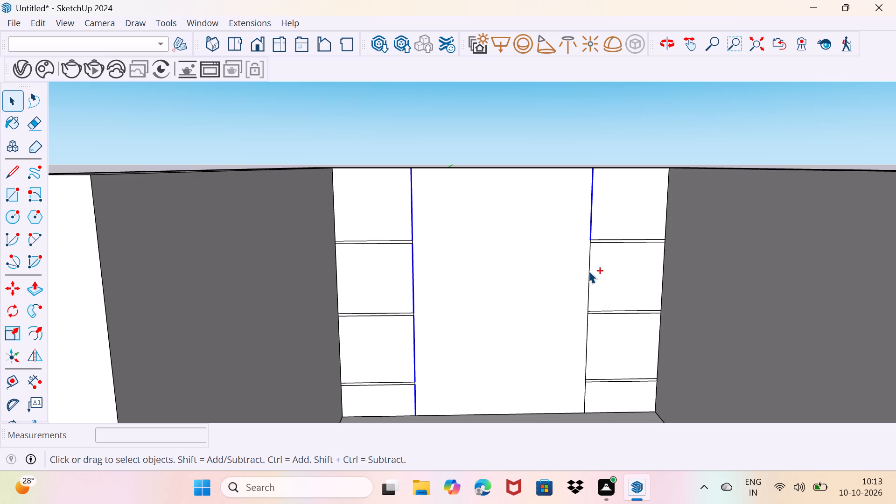
ctrl+click(588, 271)
ctrl+middle_drag(587, 295, 578, 239)
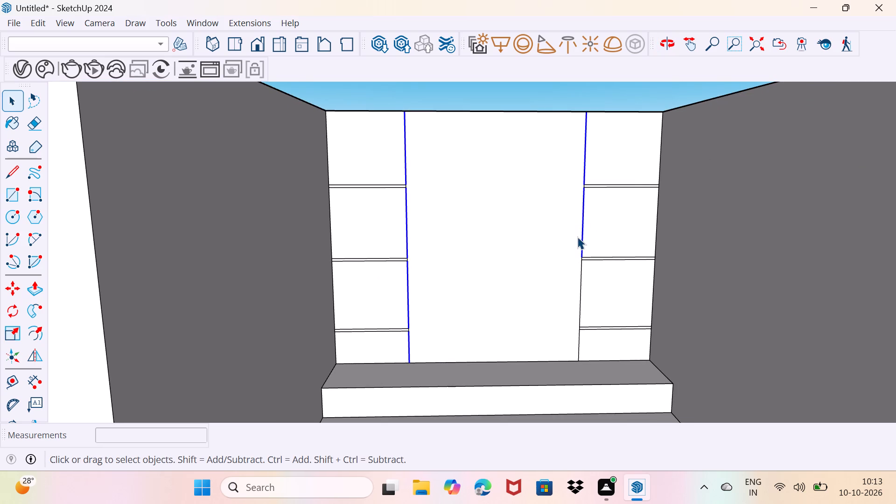
ctrl+shift+click(583, 233)
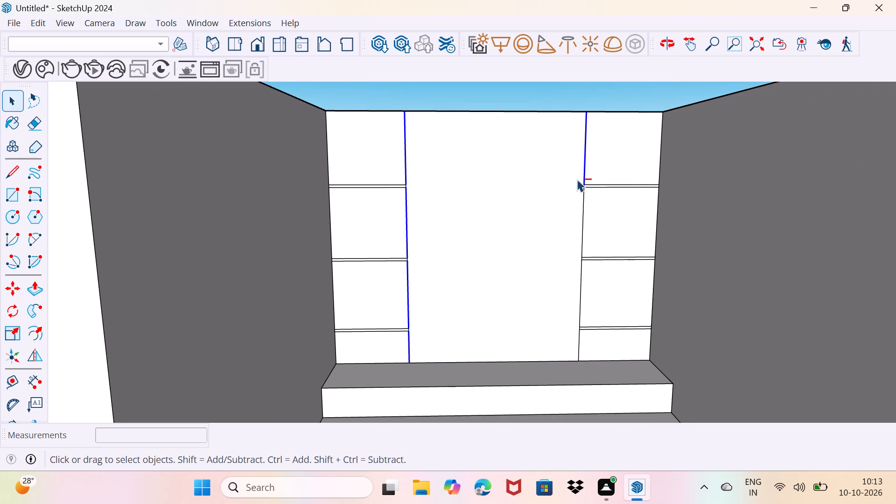
ctrl+shift+click(585, 174)
key(m)
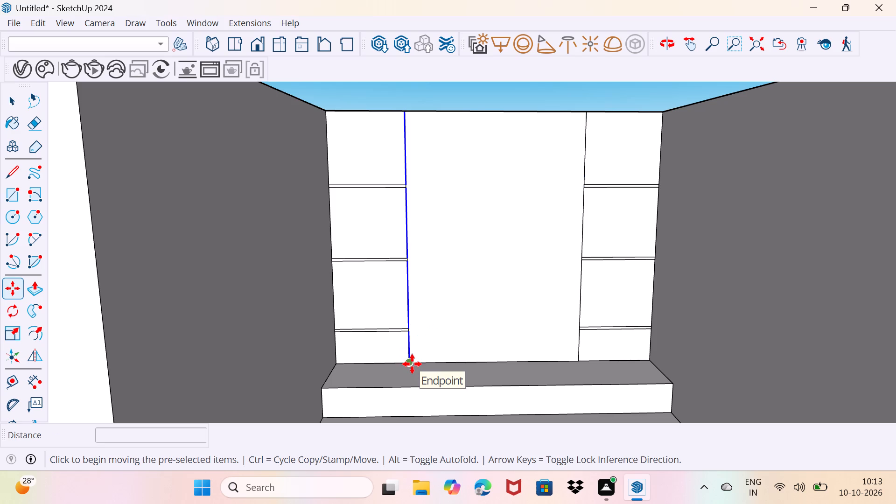
click(412, 364)
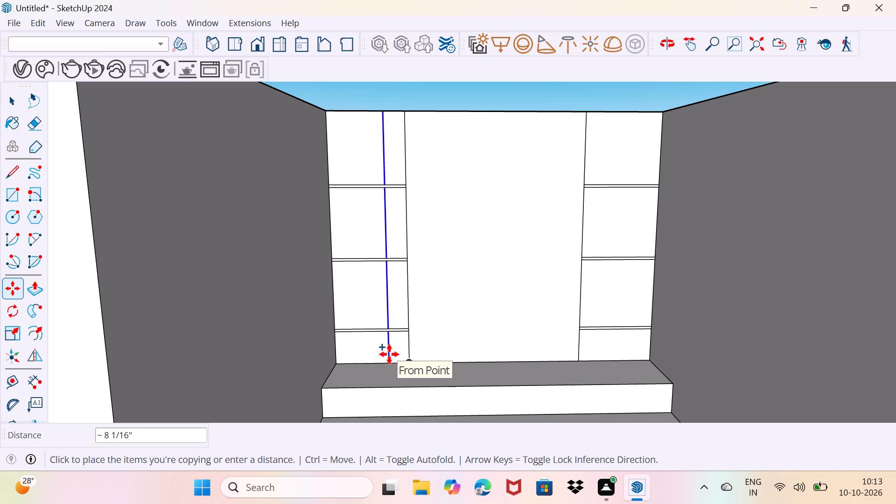
key(1)
key(shift+quotedbl)
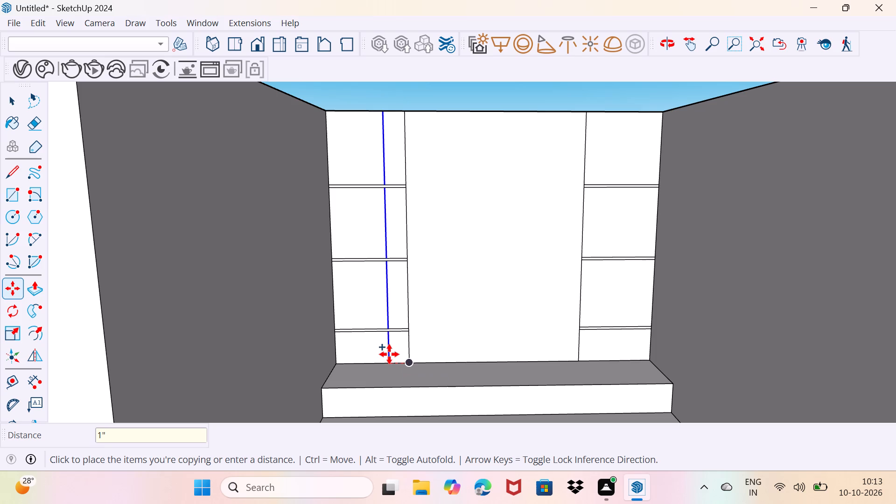
key(Return)
key(space)
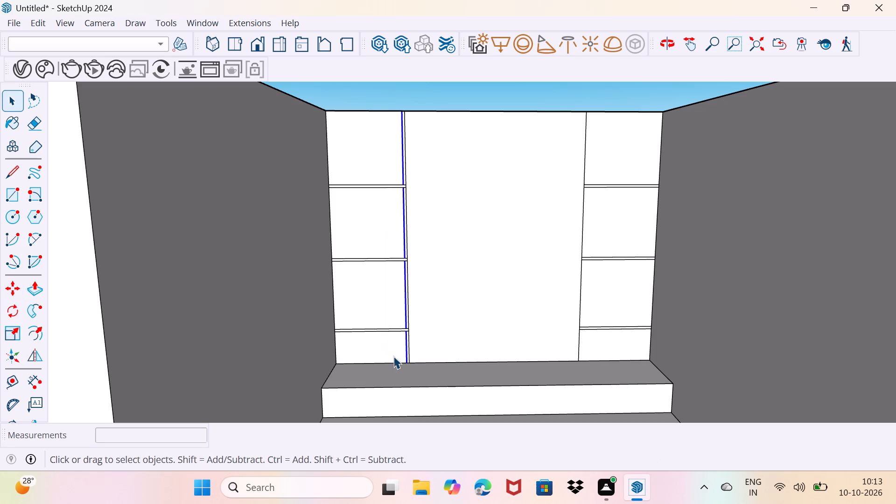
drag(441, 343, 441, 338)
Copy the right shelf panel's full-height inner vertical line 1" into that panel to form a matching vertical strip.
scroll(581, 245, up, 2)
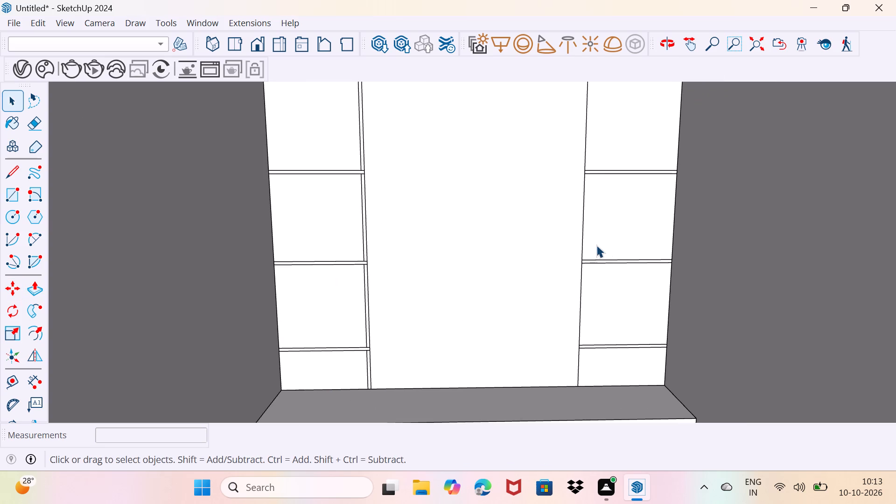
click(582, 246)
ctrl+click(581, 294)
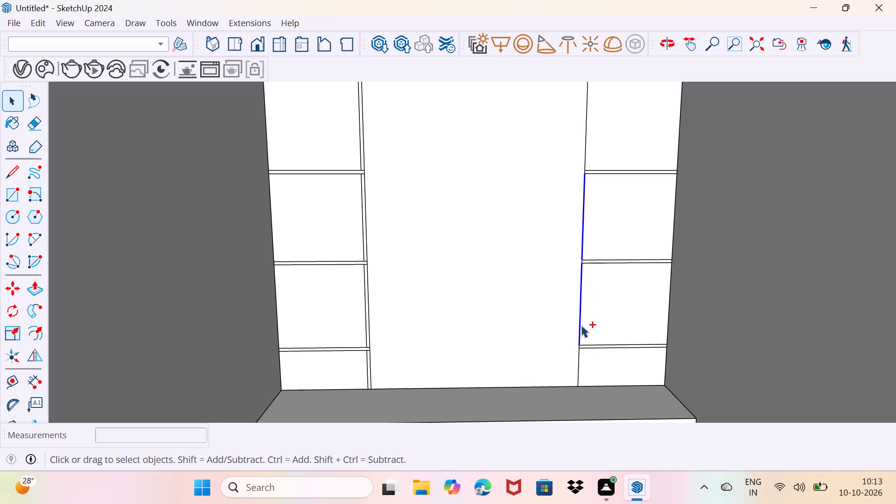
ctrl+click(578, 371)
ctrl+middle_drag(599, 282, 593, 340)
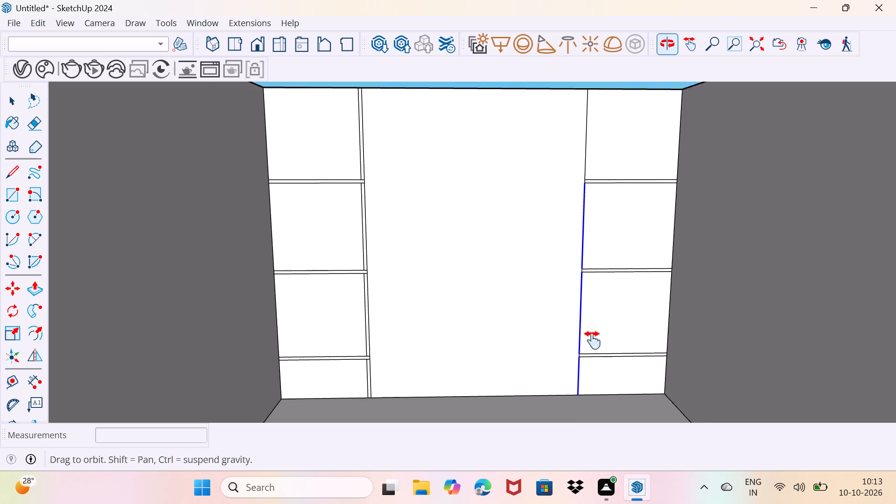
ctrl+middle_drag(593, 340, 588, 373)
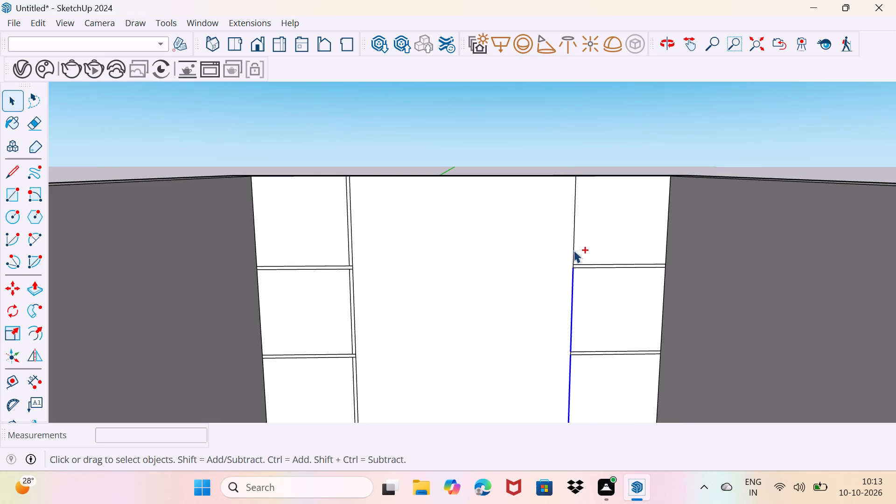
ctrl+click(574, 250)
ctrl+scroll(588, 275, down, 7)
middle_drag(586, 339, 586, 335)
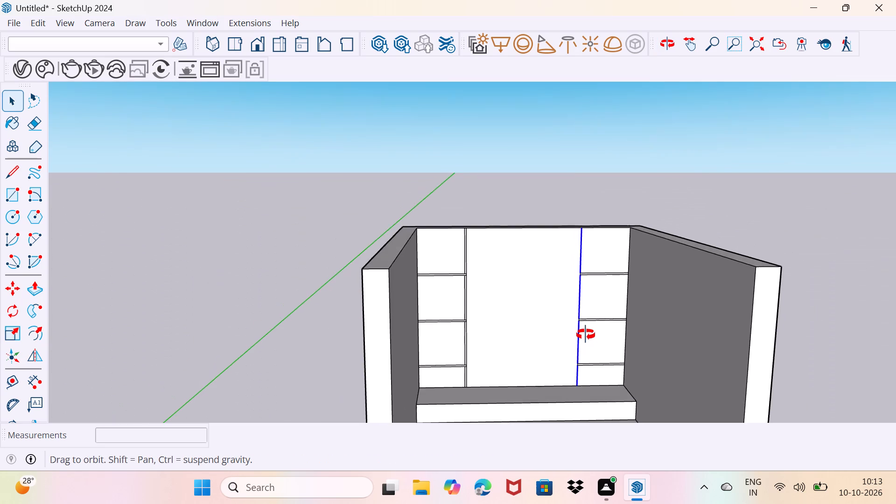
middle_drag(586, 335, 579, 262)
scroll(572, 315, up, 8)
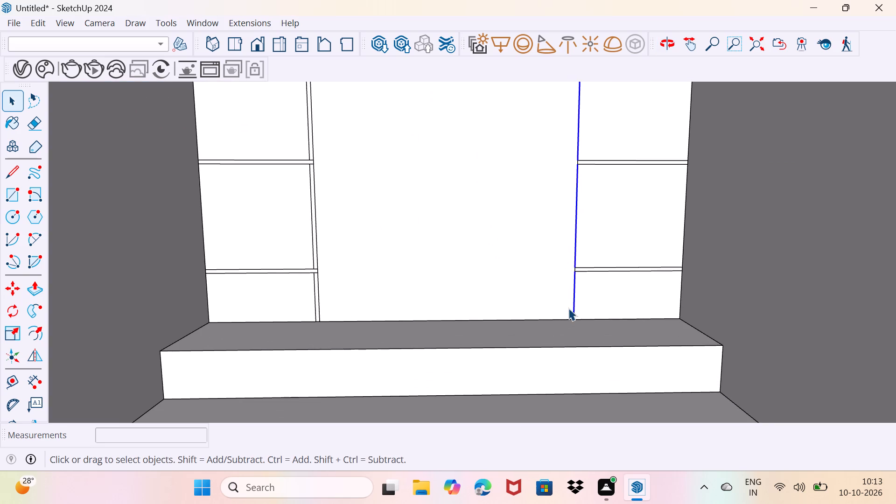
key(m)
click(576, 317)
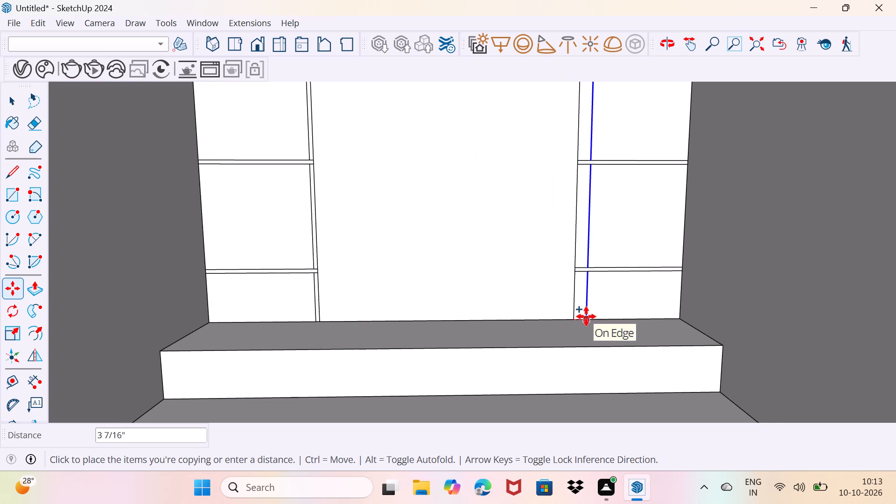
key(1)
key(shift+quotedbl)
key(Return)
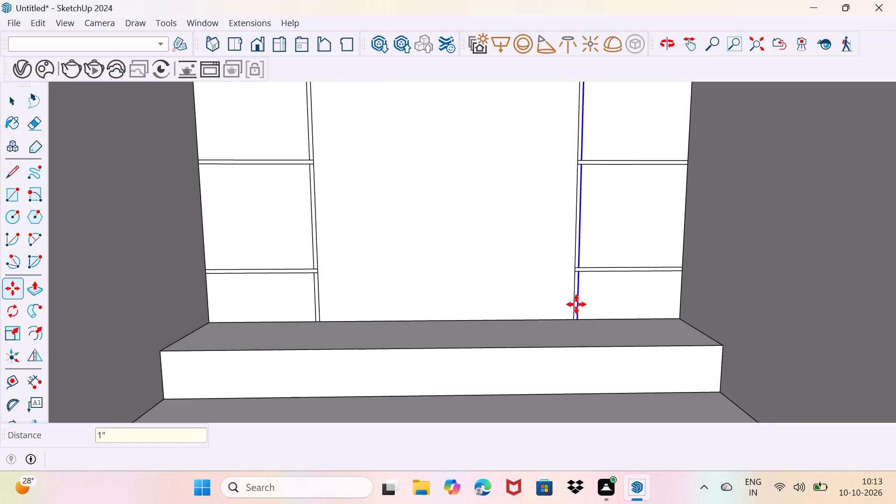
key(space)
drag(536, 272, 551, 245)
Erase the short shelf-line segments crossing the right panel's vertical strip at all three shelves, merging strip and shelves into one face.
scroll(583, 266, up, 10)
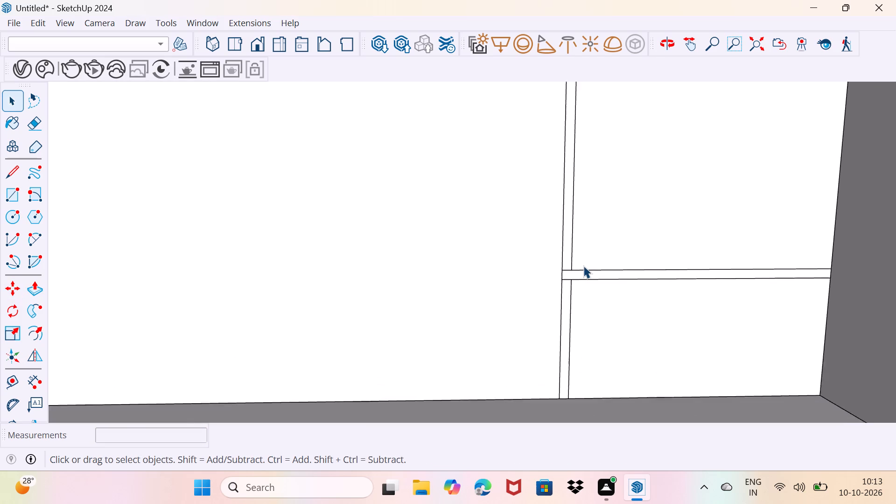
scroll(583, 266, up, 6)
key(e)
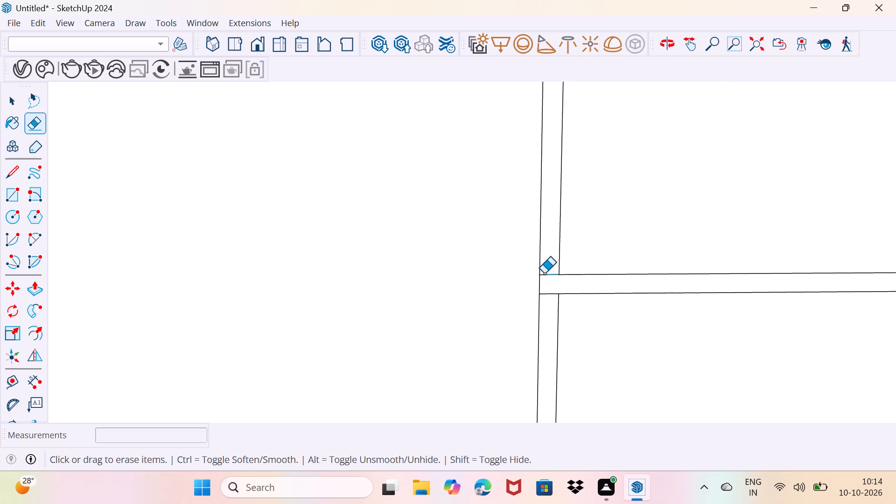
click(548, 274)
click(549, 295)
scroll(569, 239, down, 8)
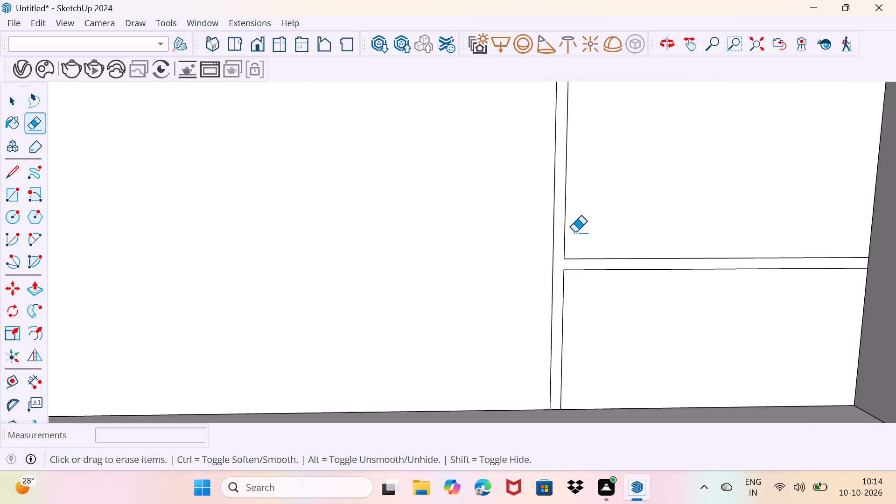
scroll(575, 232, down, 11)
middle_drag(469, 214, 420, 358)
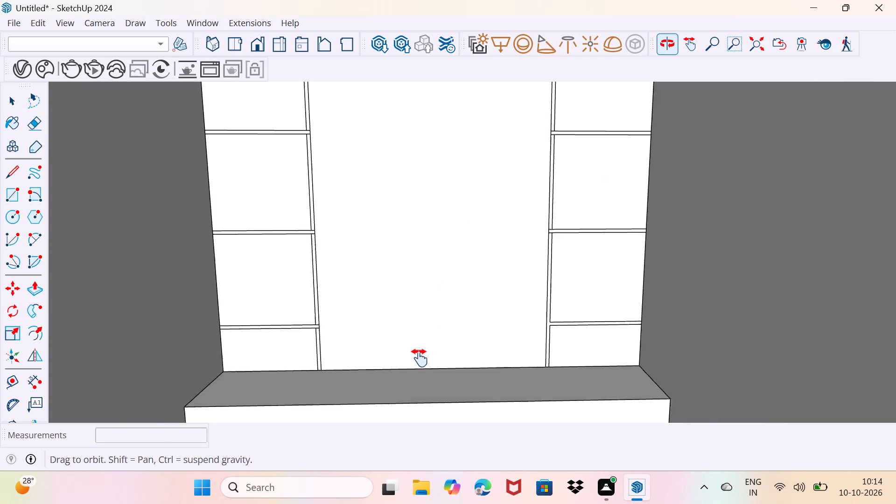
middle_drag(420, 358, 390, 424)
scroll(496, 368, up, 10)
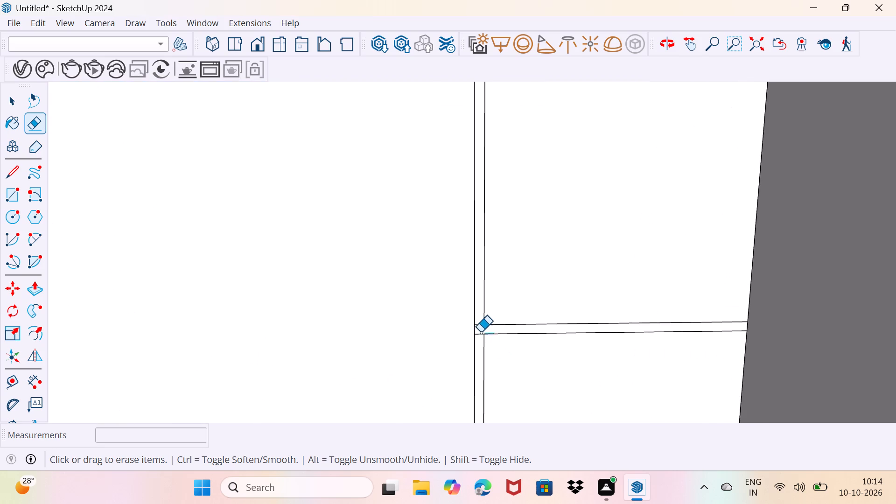
scroll(479, 329, up, 4)
click(479, 322)
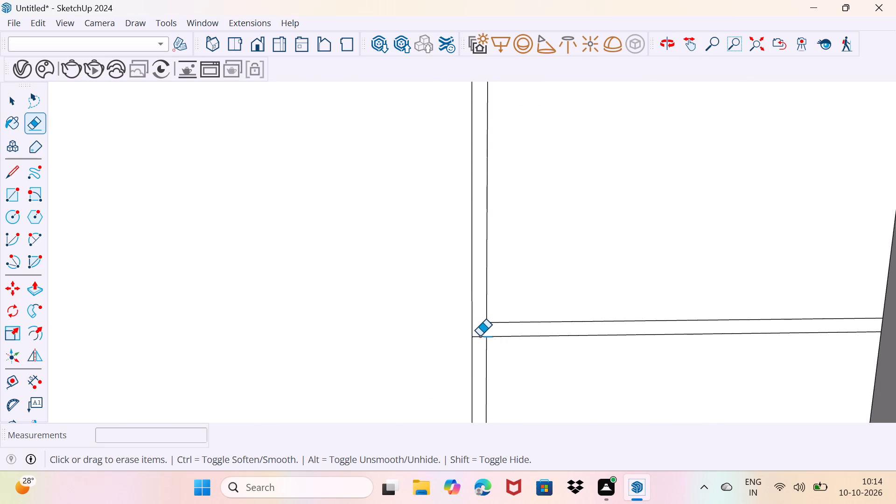
click(480, 336)
scroll(522, 300, down, 5)
shift+middle_drag(547, 258, 521, 448)
scroll(465, 253, up, 10)
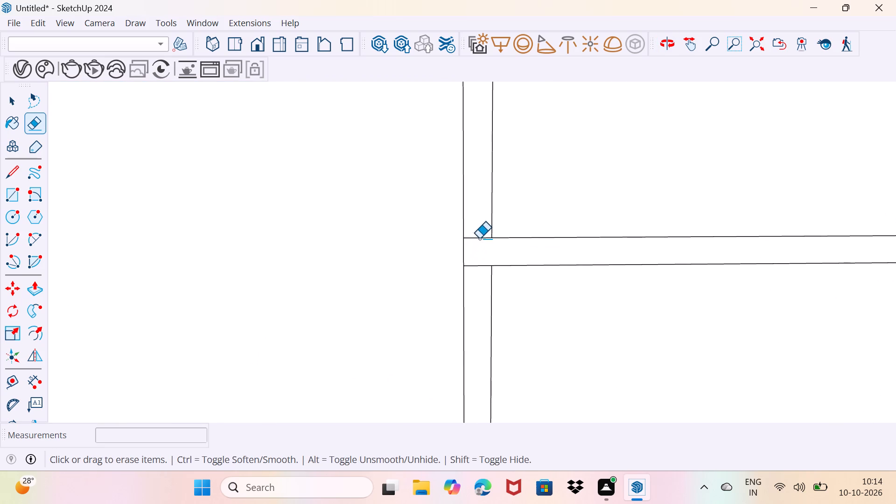
click(481, 236)
click(477, 266)
scroll(477, 265, down, 4)
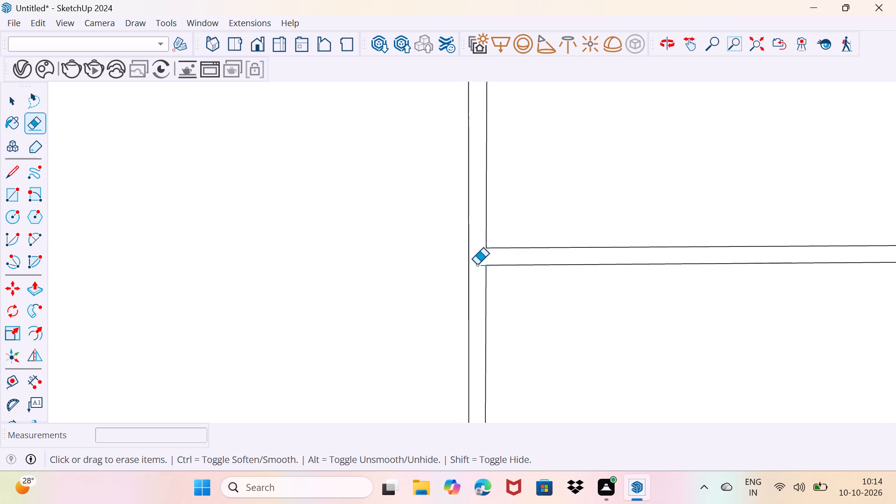
scroll(477, 265, down, 16)
Erase the short shelf-line segments crossing the left panel's vertical strip at all three shelves, merging strip and shelves into one face.
middle_drag(342, 284, 348, 284)
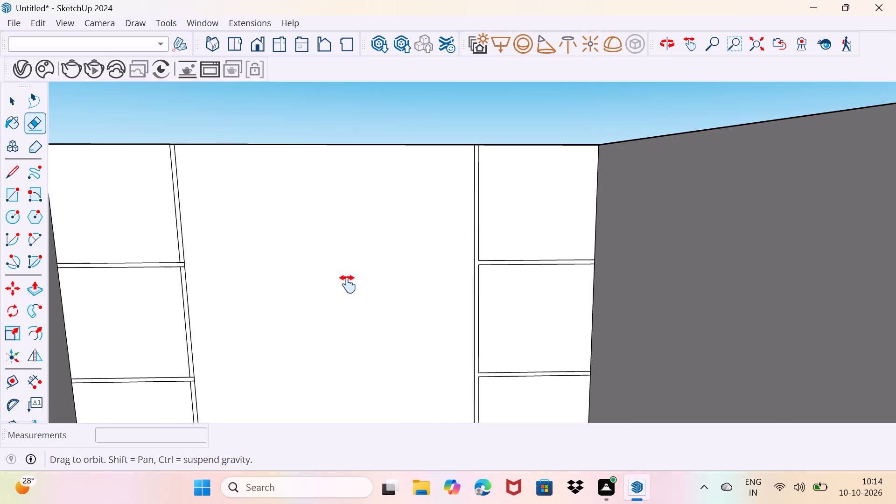
middle_drag(348, 284, 539, 253)
scroll(385, 245, up, 13)
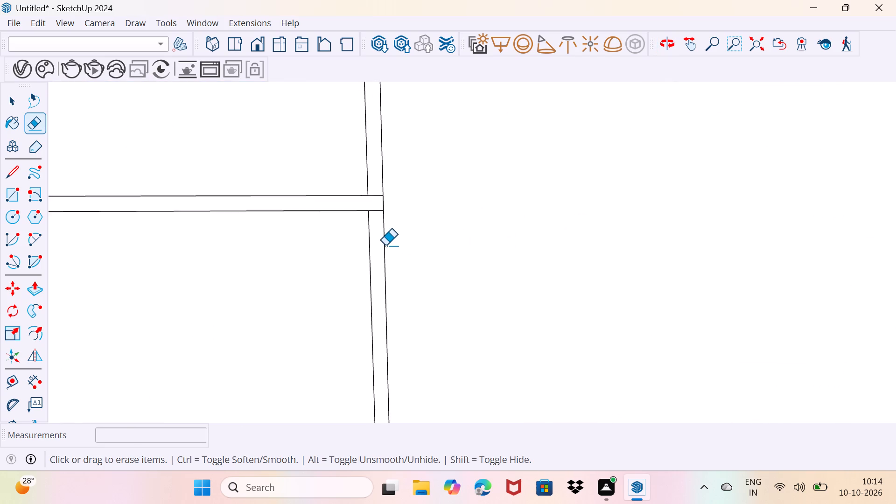
scroll(385, 245, up, 2)
click(377, 178)
click(375, 198)
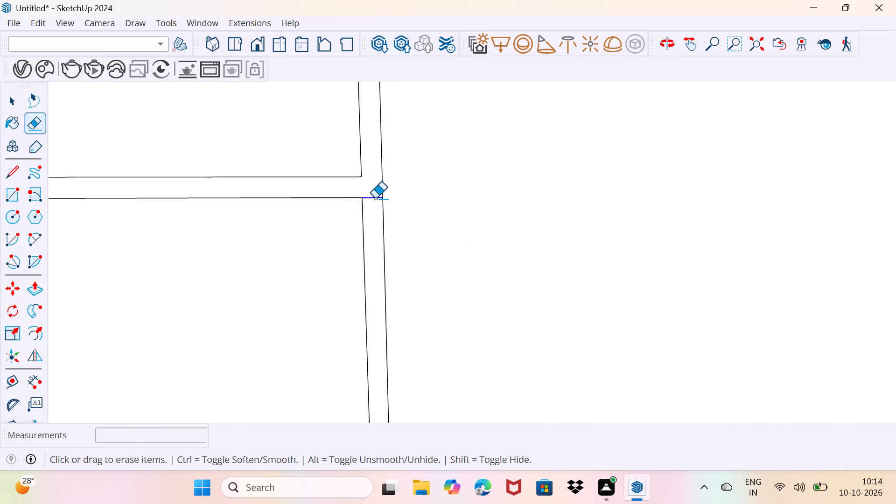
scroll(435, 210, down, 9)
scroll(453, 243, down, 4)
middle_drag(469, 280, 446, 118)
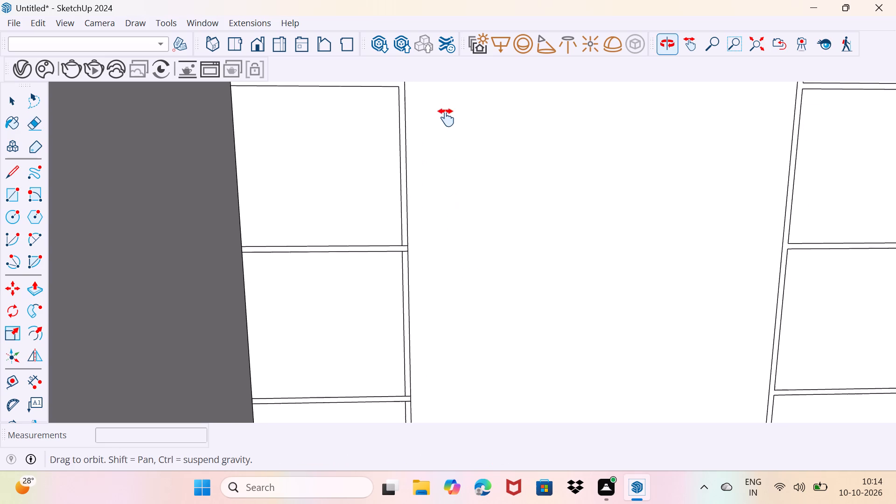
middle_drag(446, 118, 446, 95)
scroll(411, 202, up, 8)
drag(399, 176, 398, 194)
scroll(416, 239, down, 3)
middle_drag(437, 285, 419, 212)
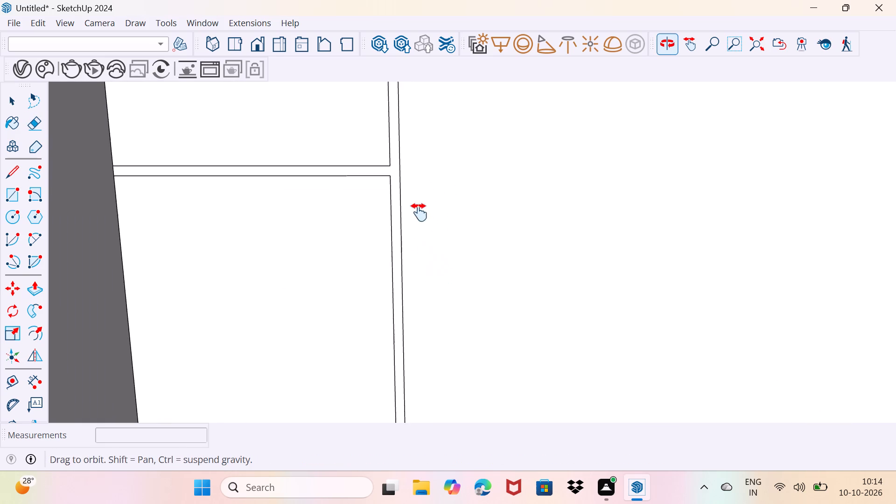
middle_drag(419, 212, 426, 133)
scroll(397, 330, up, 10)
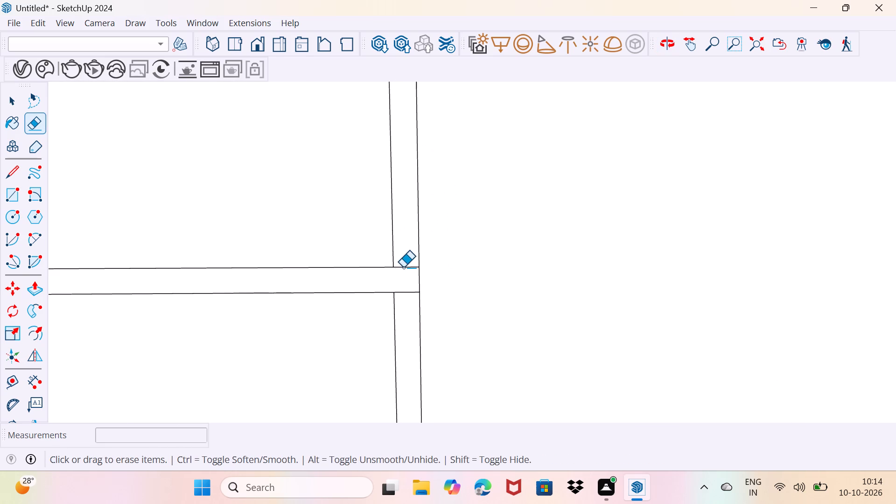
drag(405, 264, 403, 305)
scroll(413, 308, down, 12)
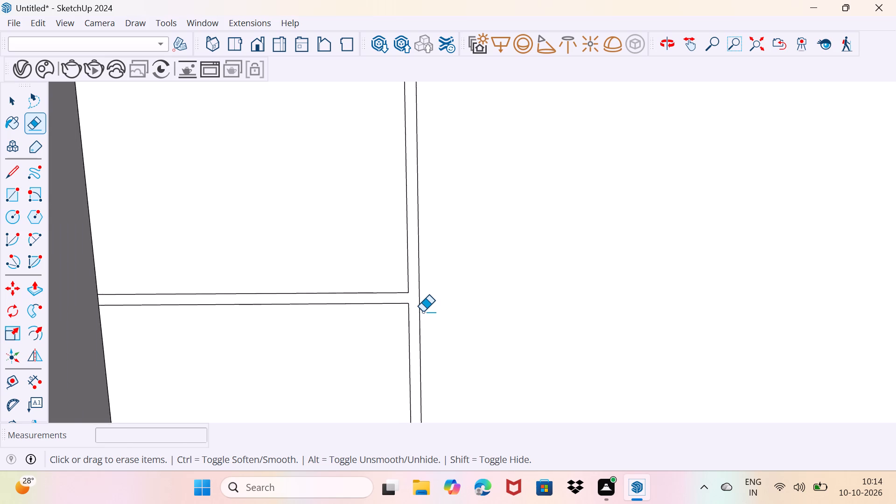
scroll(423, 312, down, 7)
Push/Pull the left panel's joined strip-and-shelf face outward by 5".
key(space)
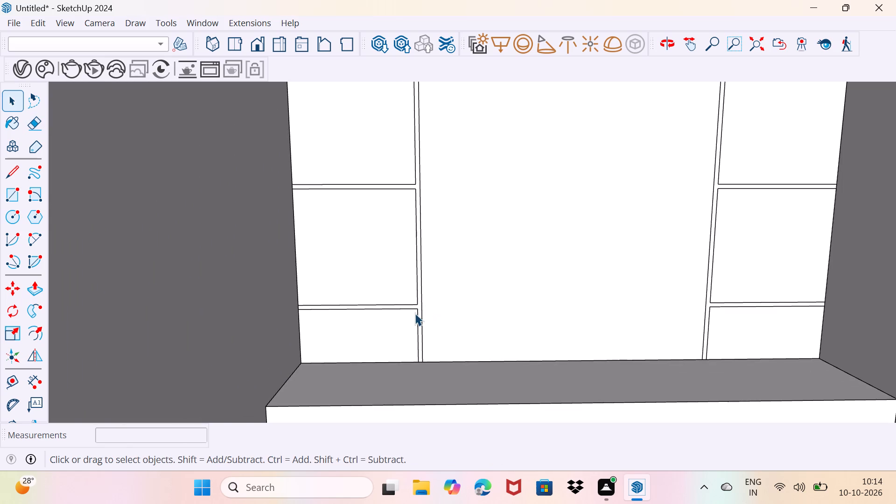
scroll(415, 312, up, 10)
click(427, 303)
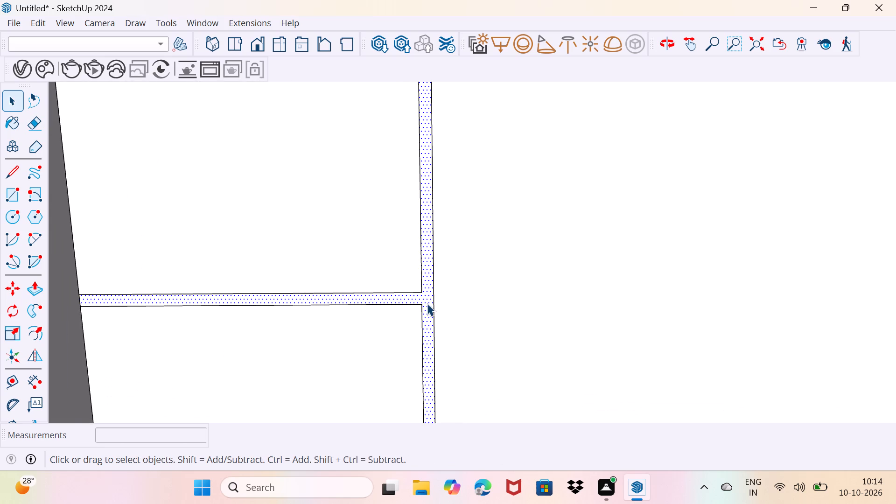
key(BackSpace)
key(p)
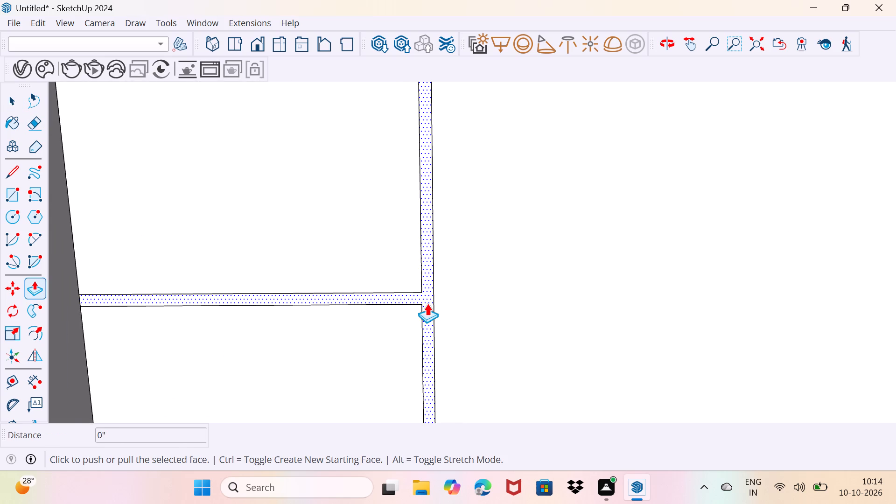
click(427, 303)
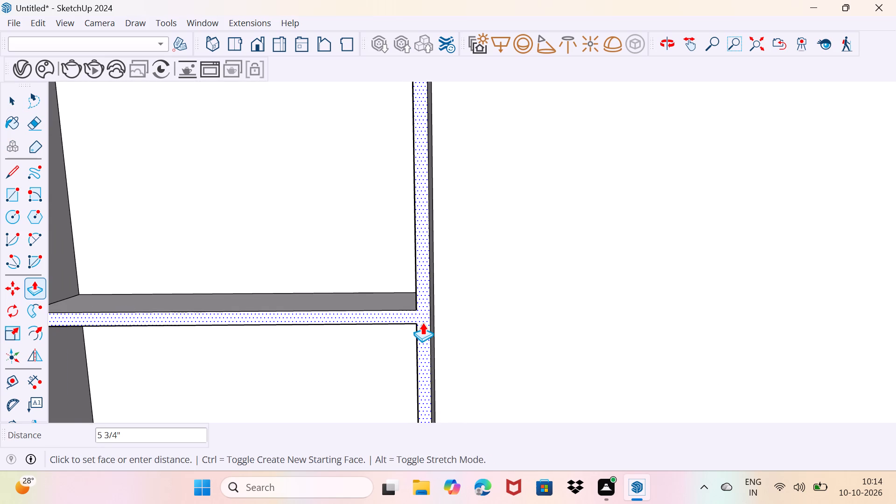
key(5)
key(shift+quotedbl)
key(Return)
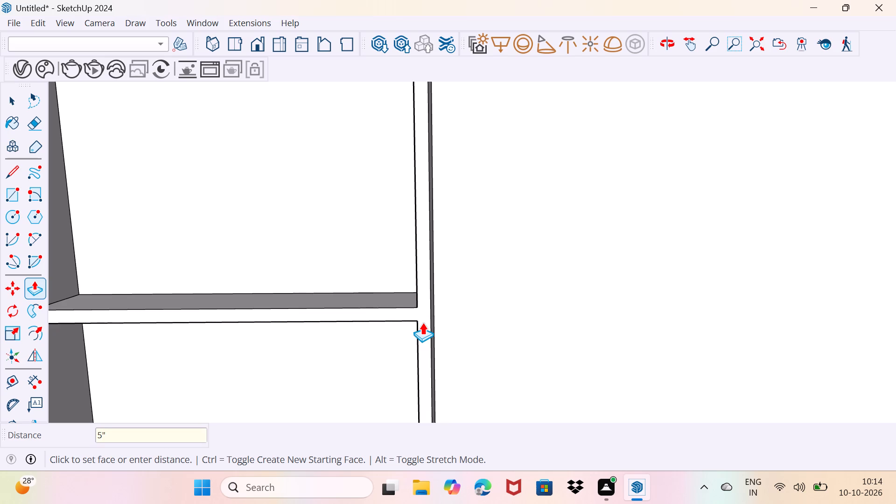
Push/Pull the right panel's joined strip-and-shelf face outward by the same 5".
scroll(422, 322, down, 13)
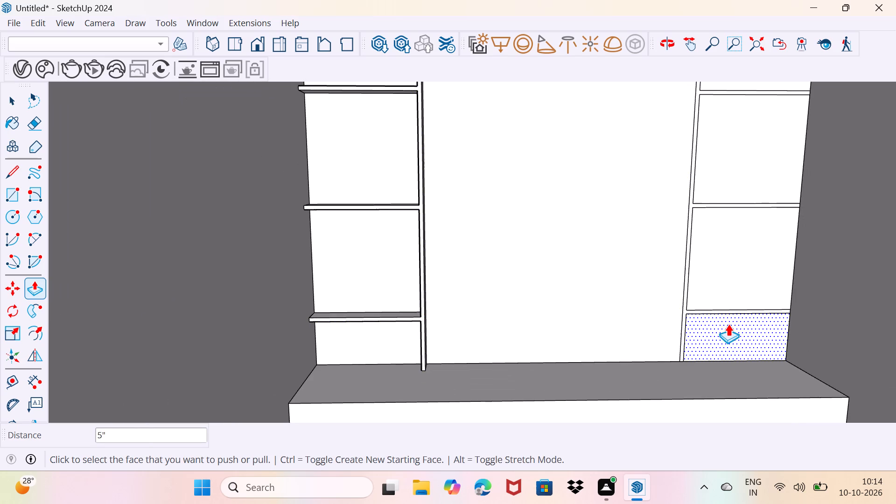
scroll(692, 312, up, 9)
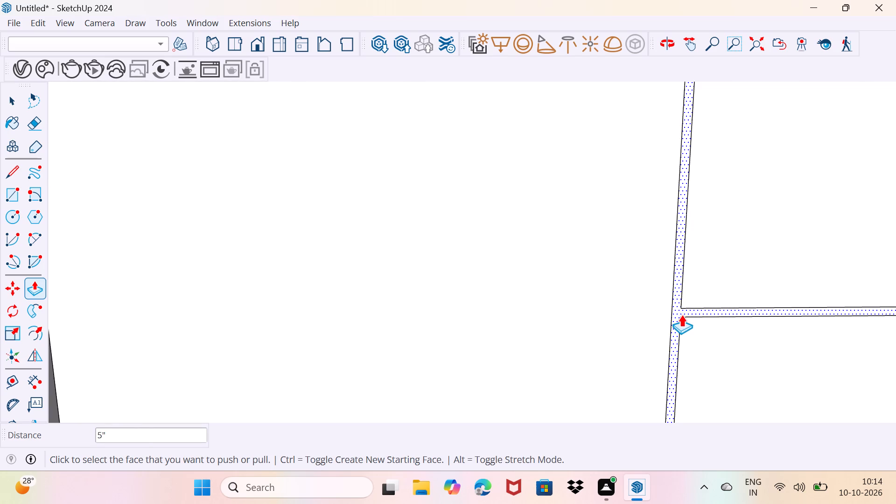
double_click(681, 315)
scroll(684, 324, down, 10)
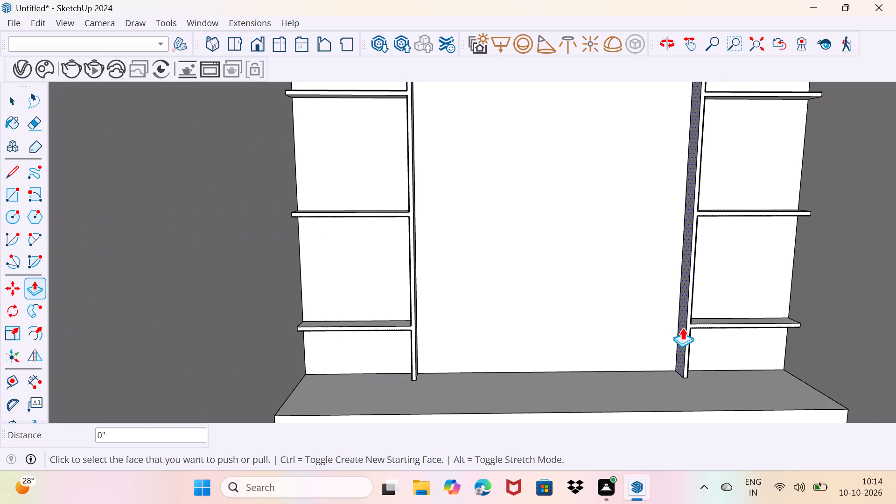
key(space)
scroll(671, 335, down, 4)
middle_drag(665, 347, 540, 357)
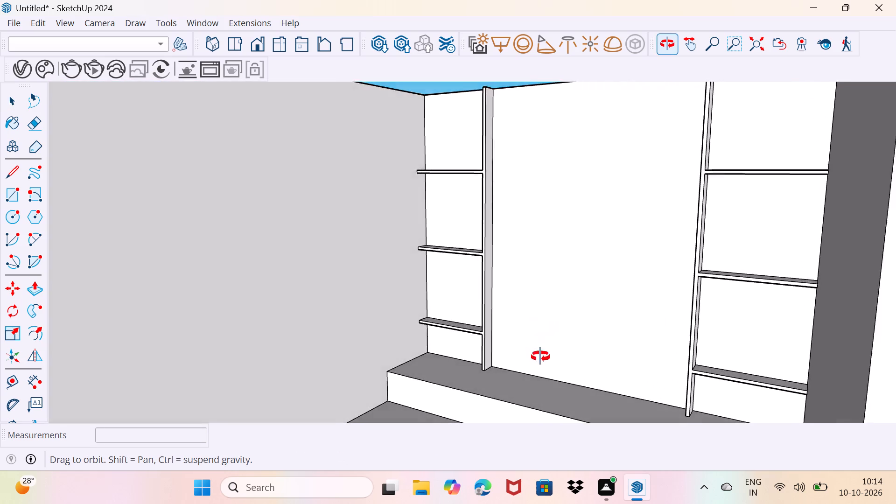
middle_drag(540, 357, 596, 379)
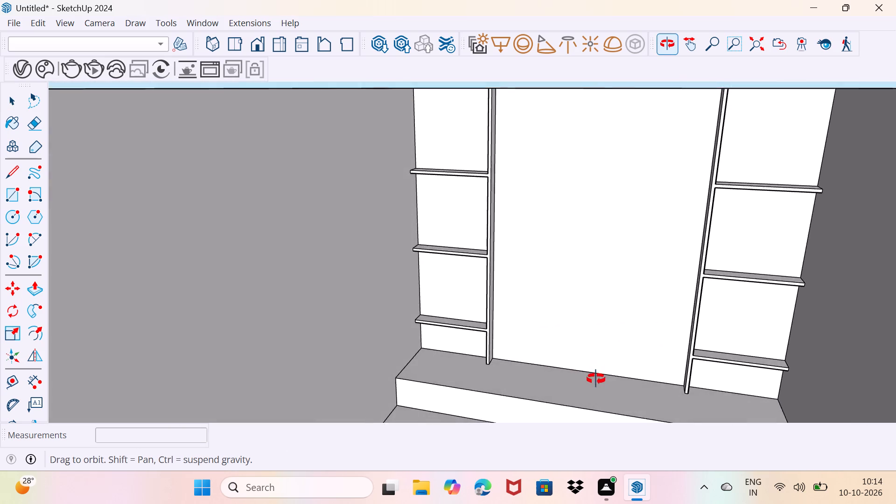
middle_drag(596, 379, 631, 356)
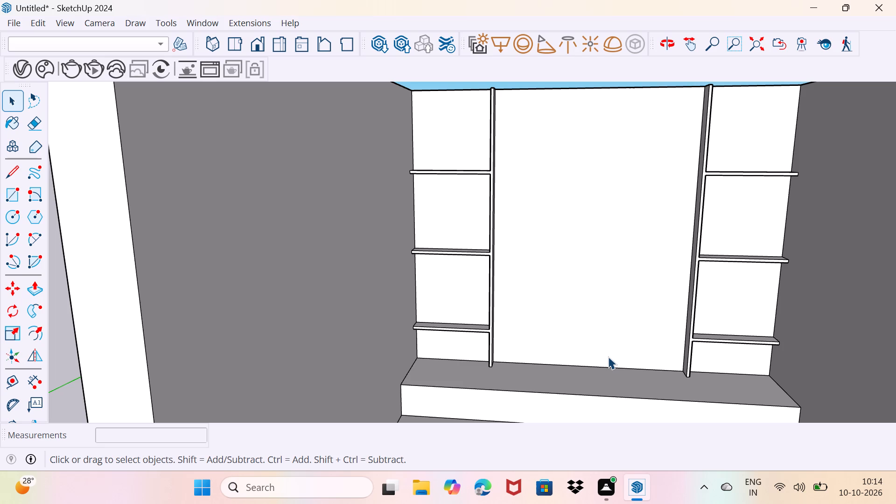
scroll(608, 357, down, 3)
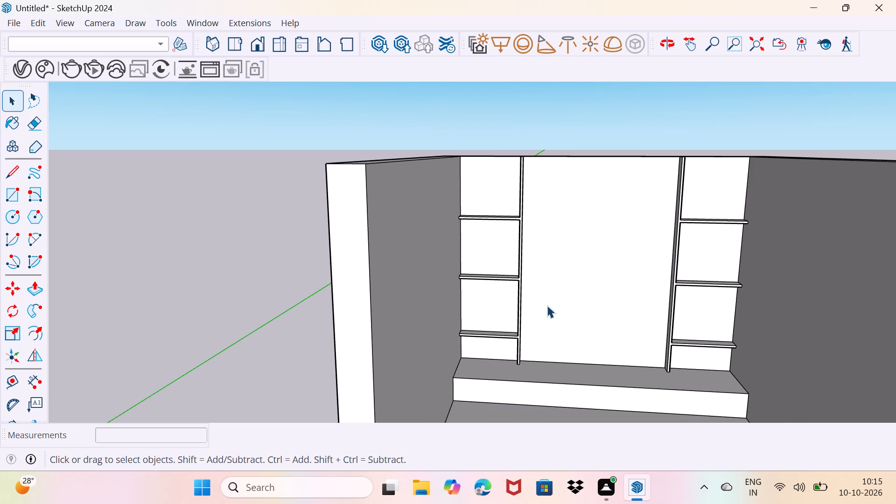
Open the 3D Warehouse and search its models for "cnc jali".
click(217, 16)
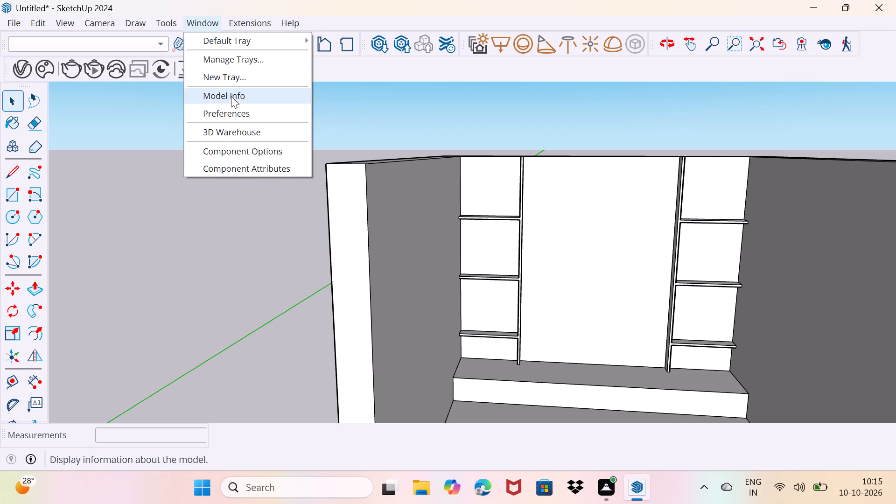
click(234, 135)
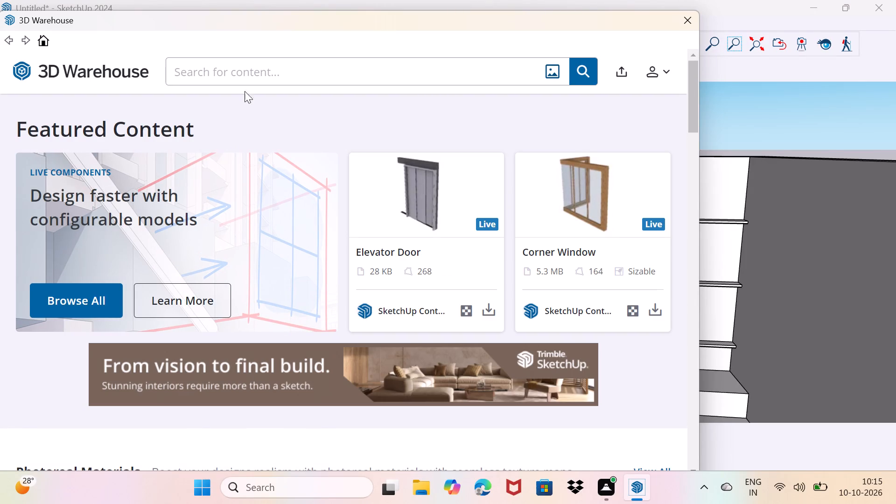
click(260, 69)
text(cnc)
key(space)
text(jali)
key(Return)
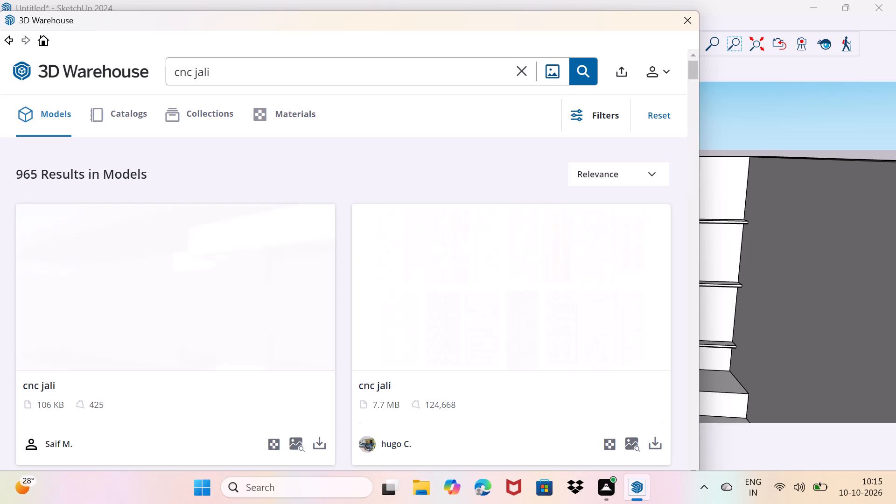
Browse the "cnc jali" model results and compare the panel designs for one that suits the pooja room.
scroll(469, 159, down, 4)
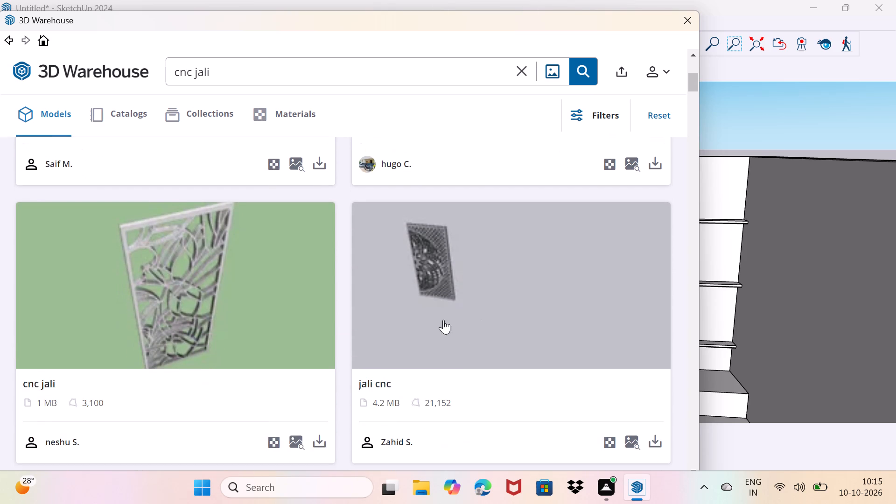
scroll(373, 292, up, 2)
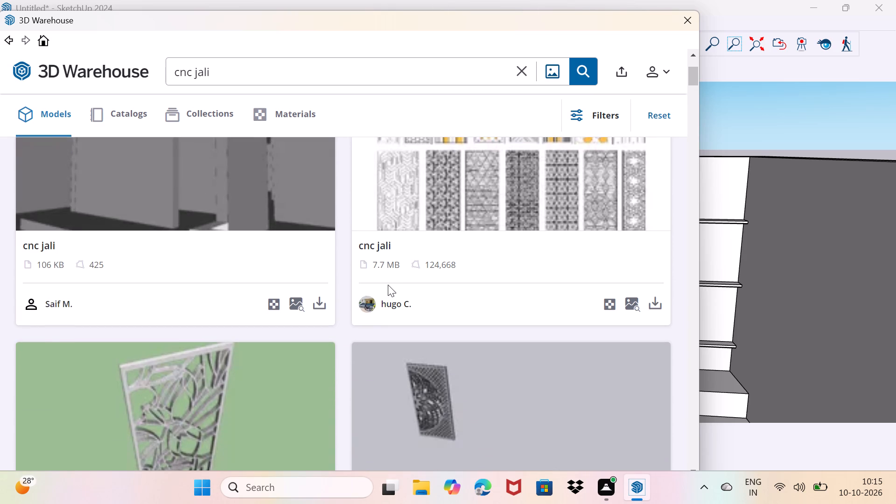
scroll(388, 285, down, 5)
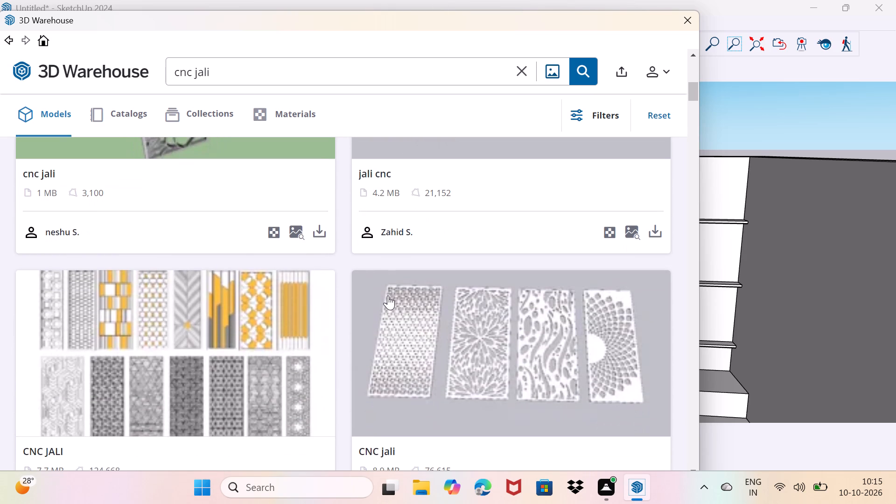
scroll(389, 295, down, 2)
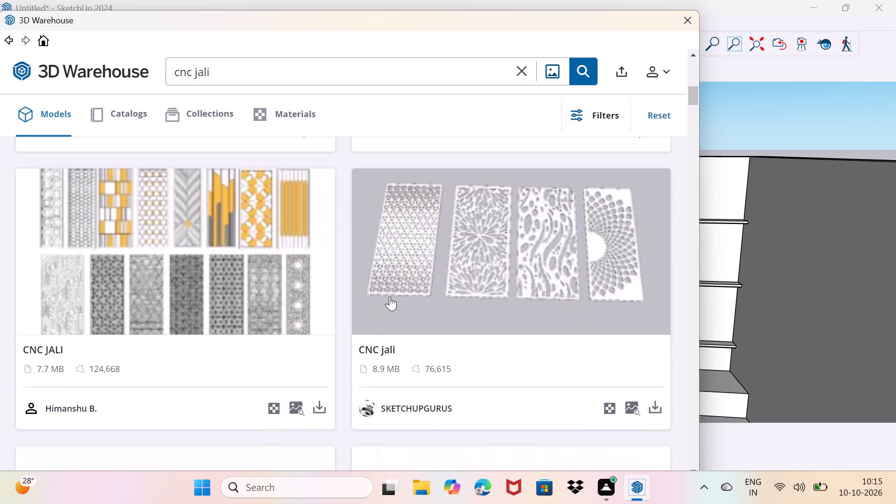
scroll(434, 317, down, 1)
scroll(433, 315, up, 1)
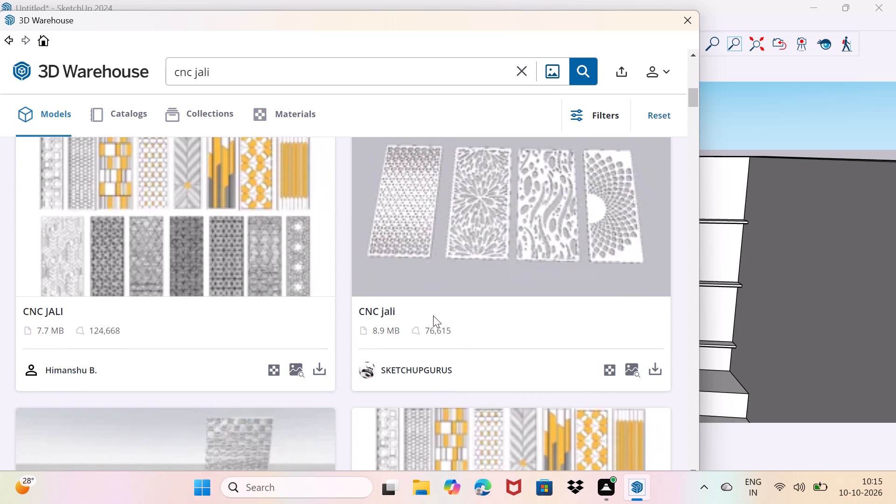
scroll(371, 283, down, 5)
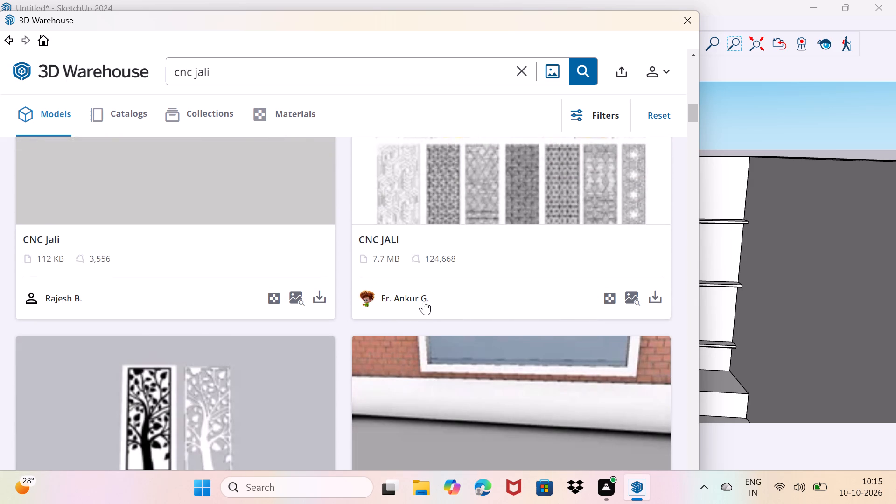
scroll(424, 307, down, 2)
scroll(422, 307, up, 1)
scroll(422, 307, down, 8)
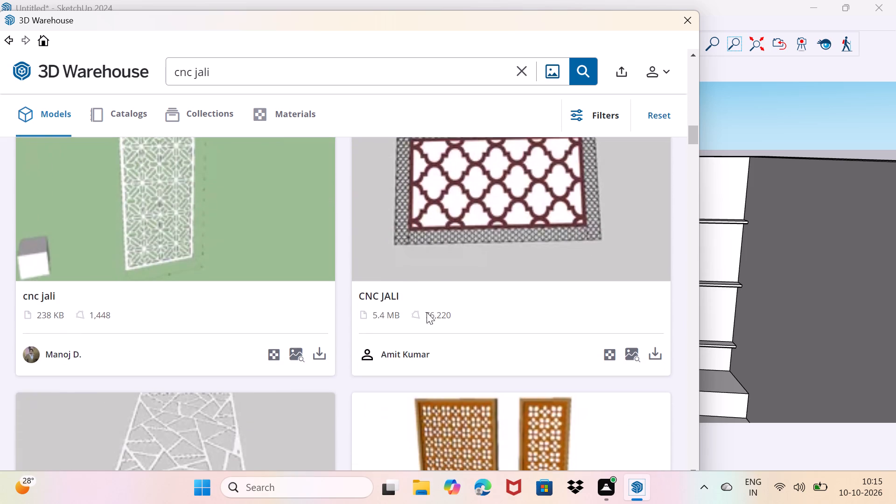
scroll(427, 315, down, 5)
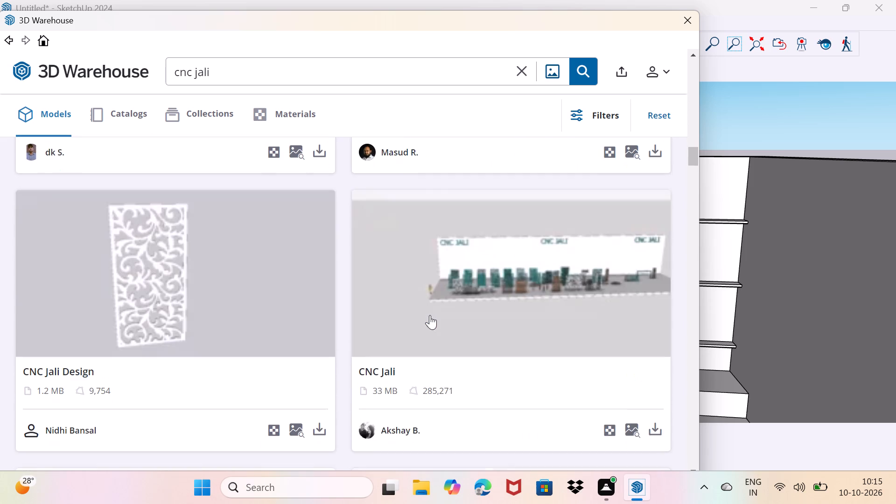
scroll(430, 315, down, 4)
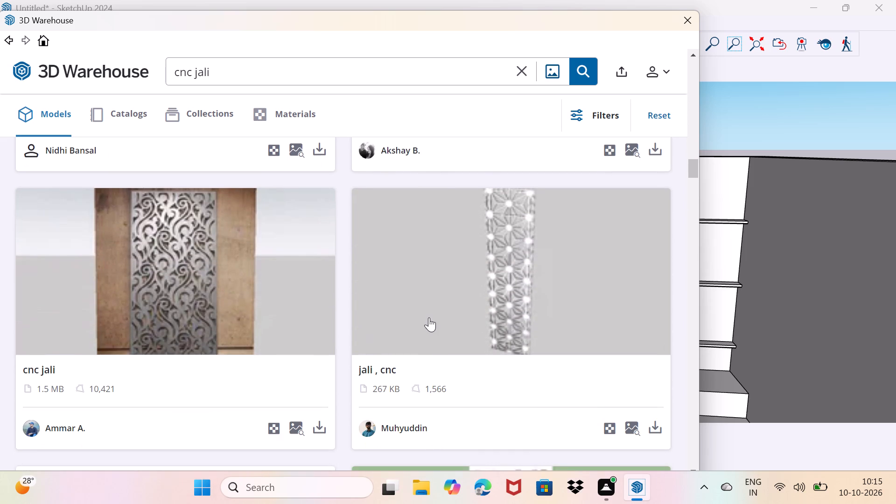
scroll(429, 317, up, 4)
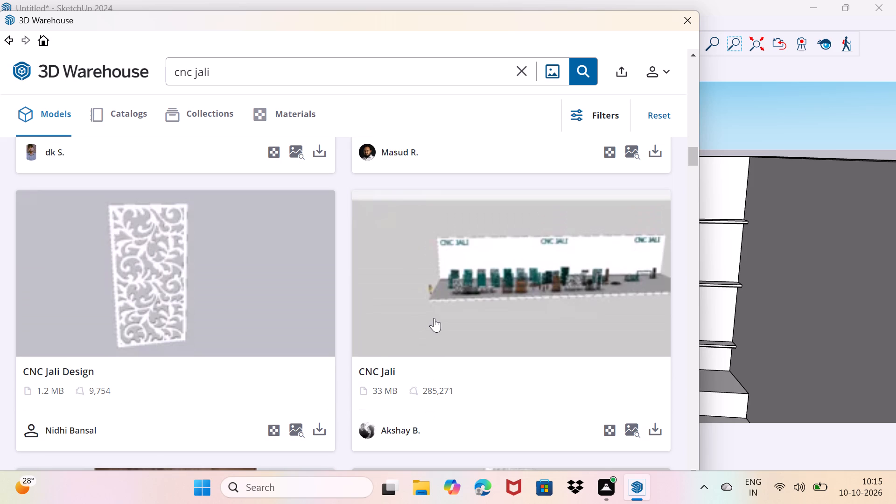
scroll(434, 318, down, 9)
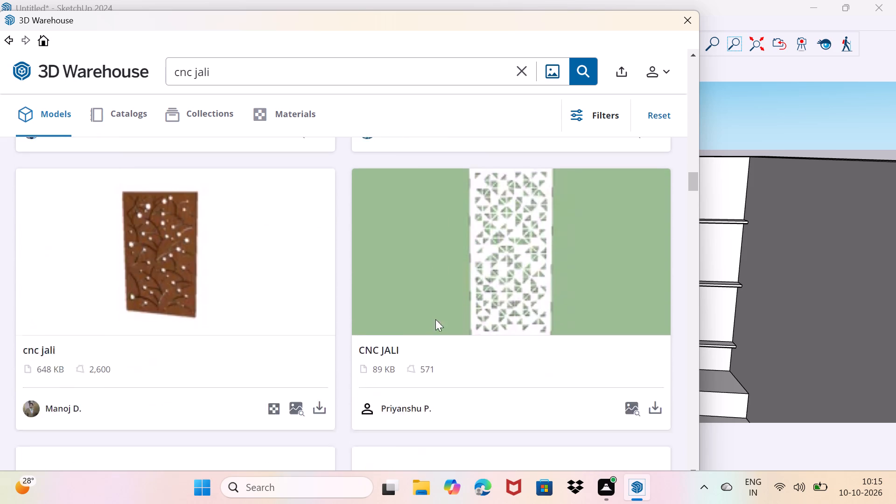
scroll(435, 320, down, 6)
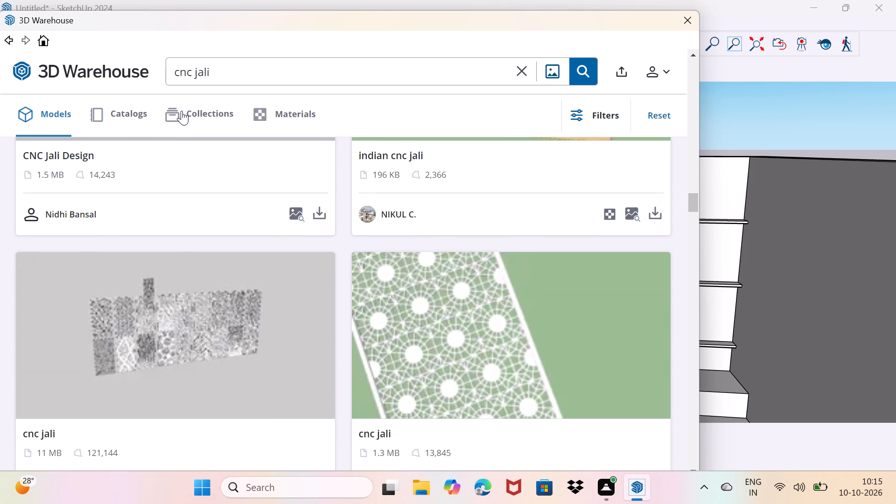
Switch to the "cnc jali" collection results, open the "CNC Pattern, Jali design" collection and look through its models.
click(182, 111)
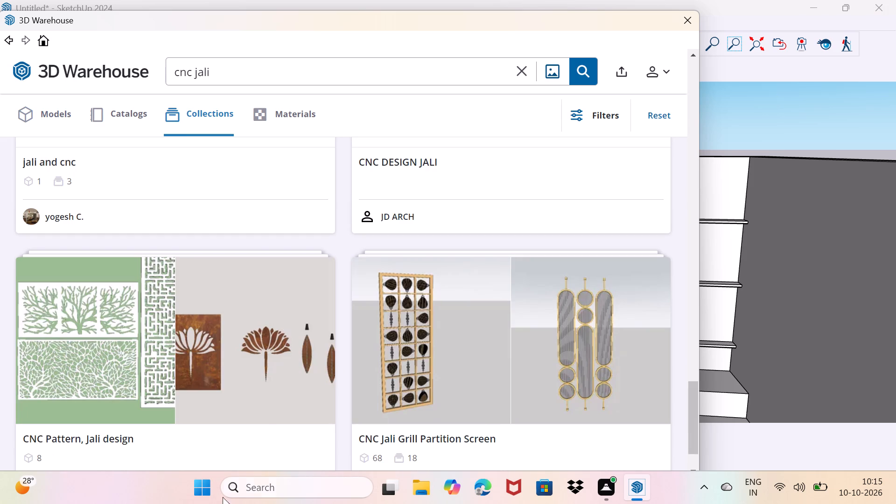
scroll(329, 342, down, 1)
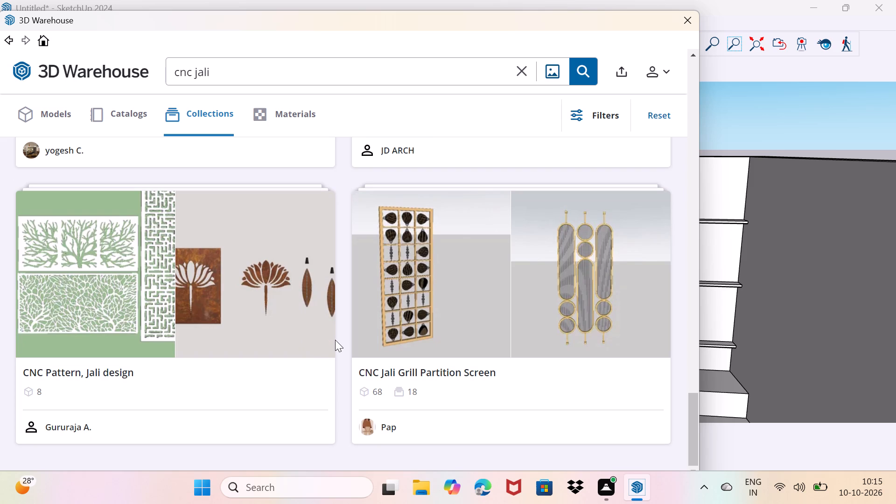
scroll(209, 357, down, 2)
click(207, 298)
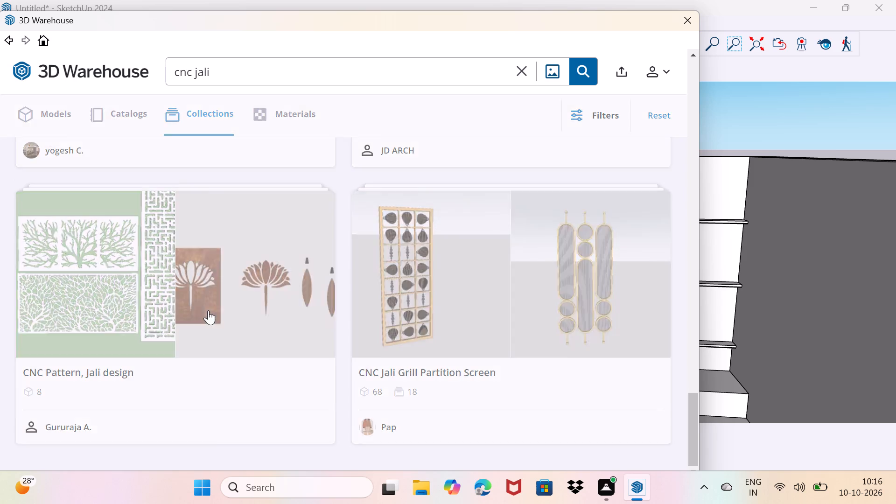
scroll(269, 300, down, 4)
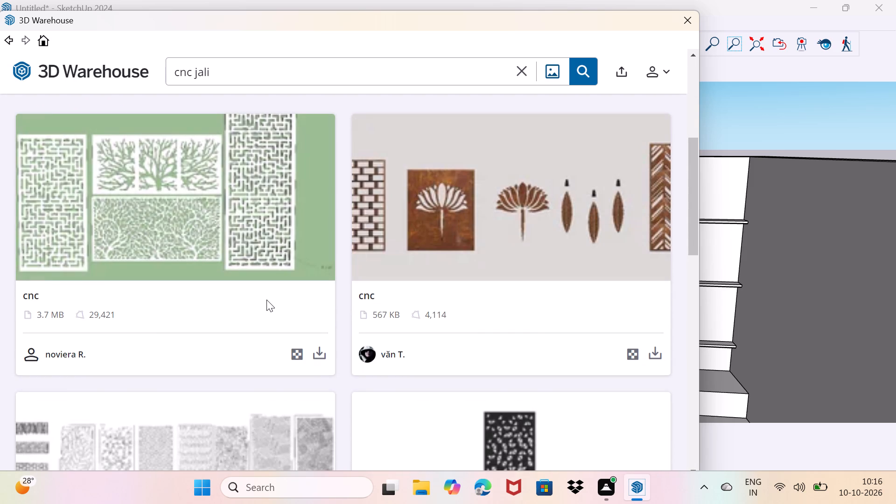
scroll(266, 300, down, 4)
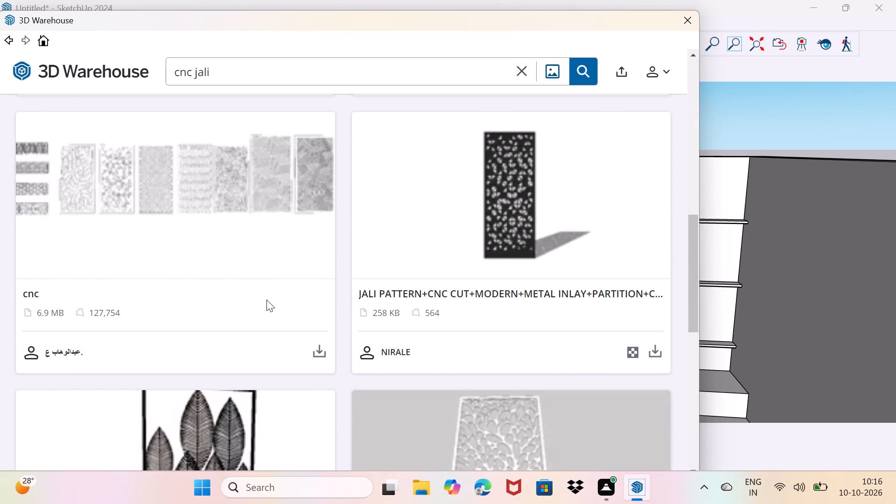
scroll(266, 300, down, 1)
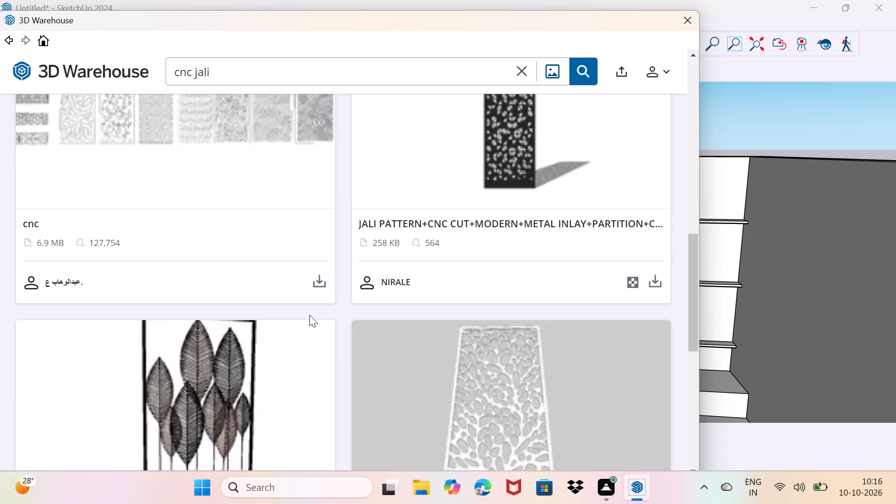
scroll(367, 329, down, 6)
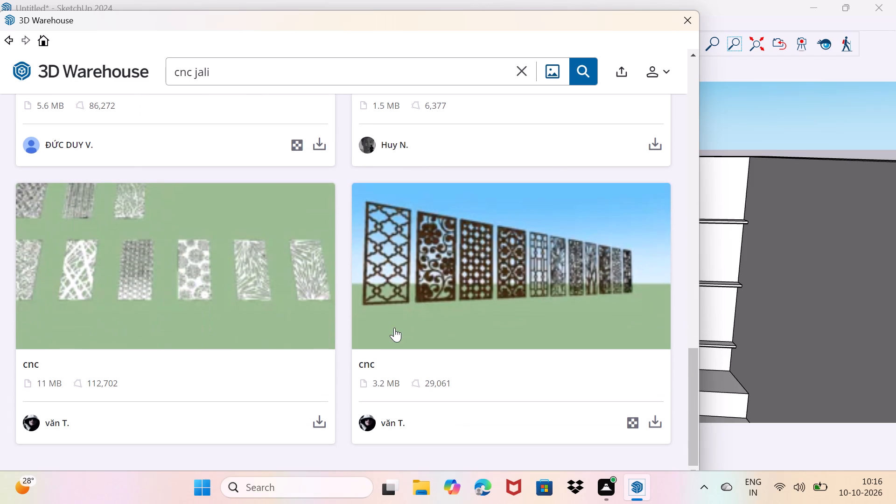
Load the 1.5 MB pebble-pattern jali panel directly into the model and place it on the green axis beside the room shell.
click(660, 145)
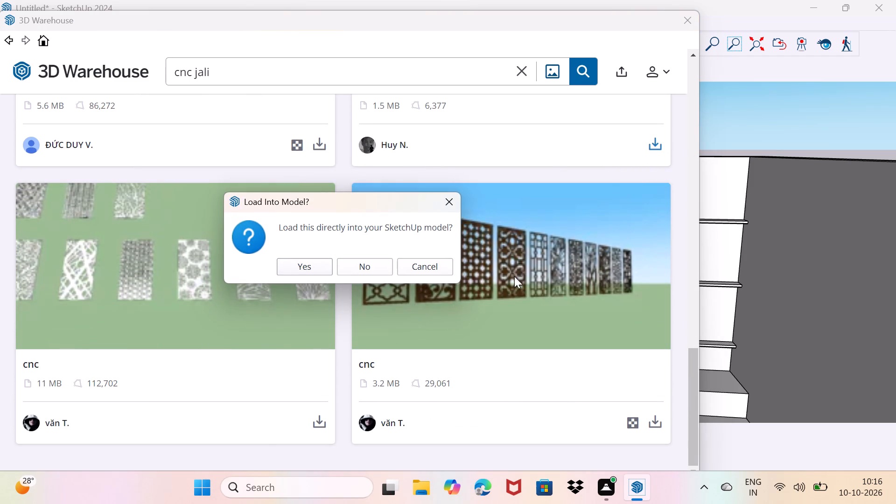
click(309, 272)
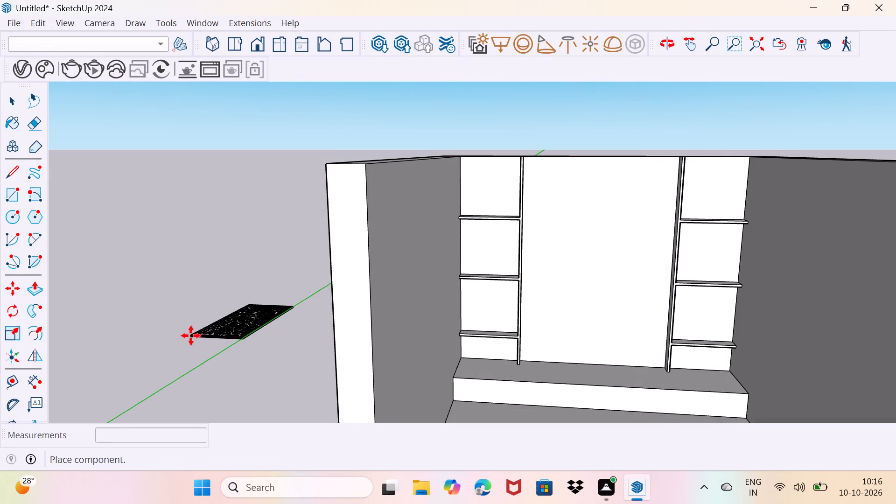
middle_drag(197, 326, 247, 372)
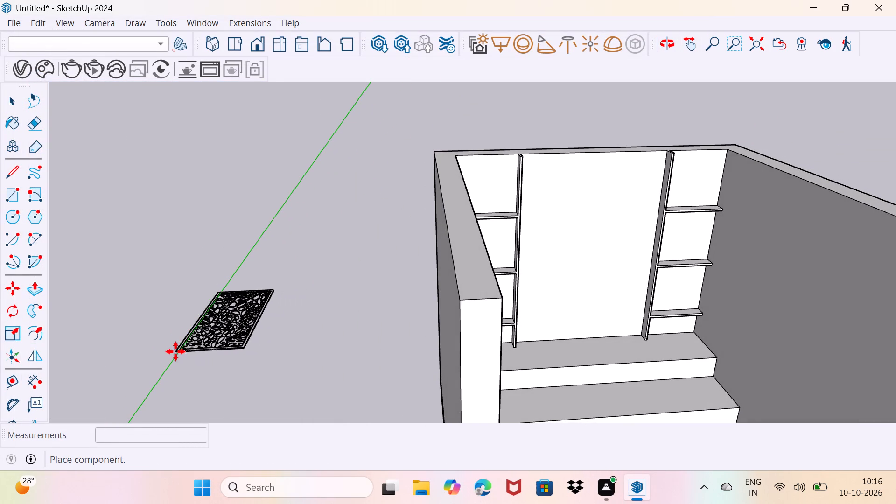
click(175, 351)
Rotate the flat jali panel about the green axis, first by 75° and again by the remainder, so it stands upright on its long edge.
middle_drag(255, 337, 280, 350)
middle_drag(242, 359, 250, 331)
scroll(250, 331, down, 2)
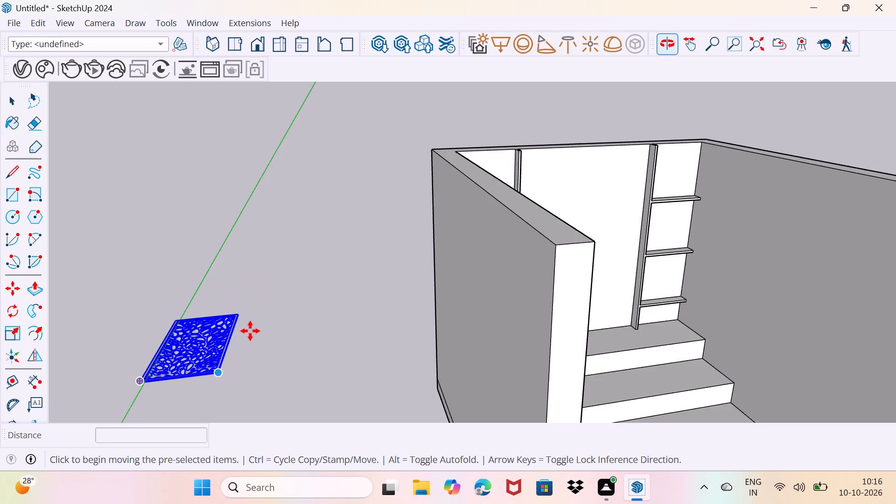
scroll(250, 331, down, 5)
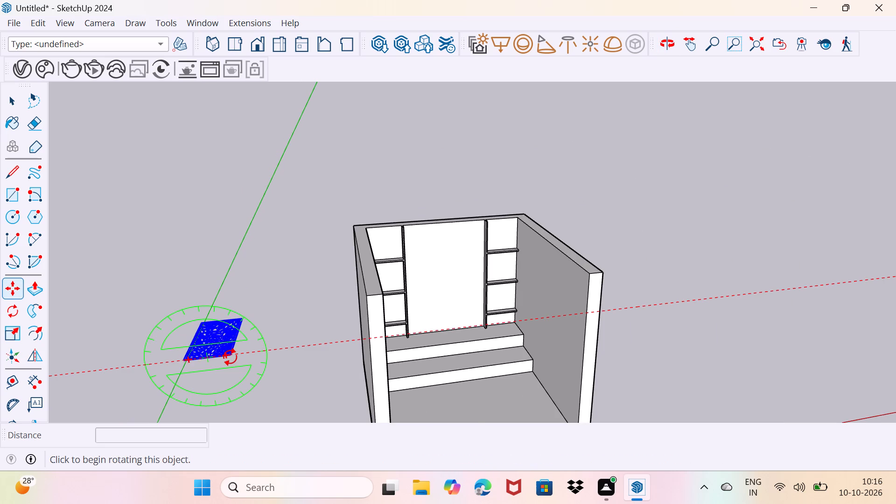
click(230, 357)
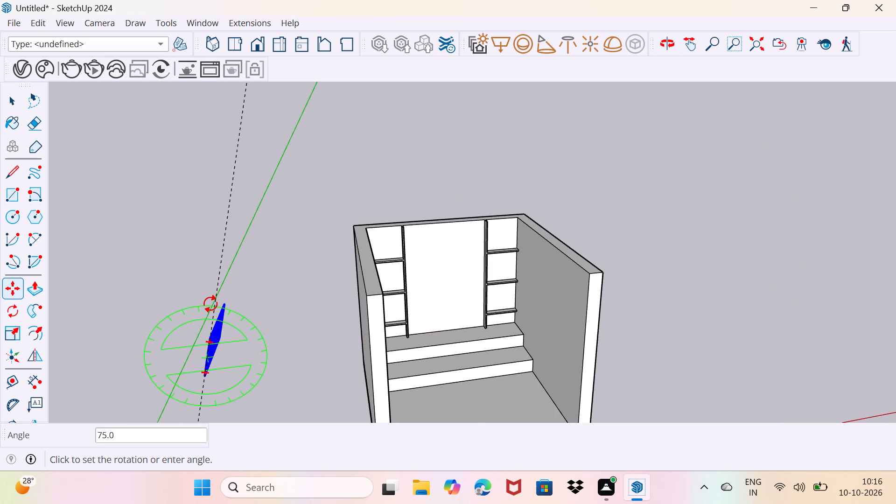
click(210, 304)
middle_drag(230, 355, 293, 316)
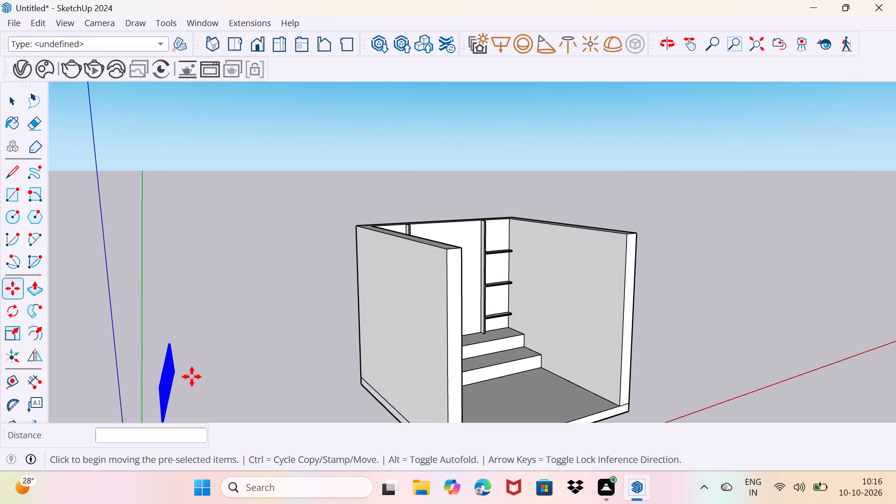
click(175, 371)
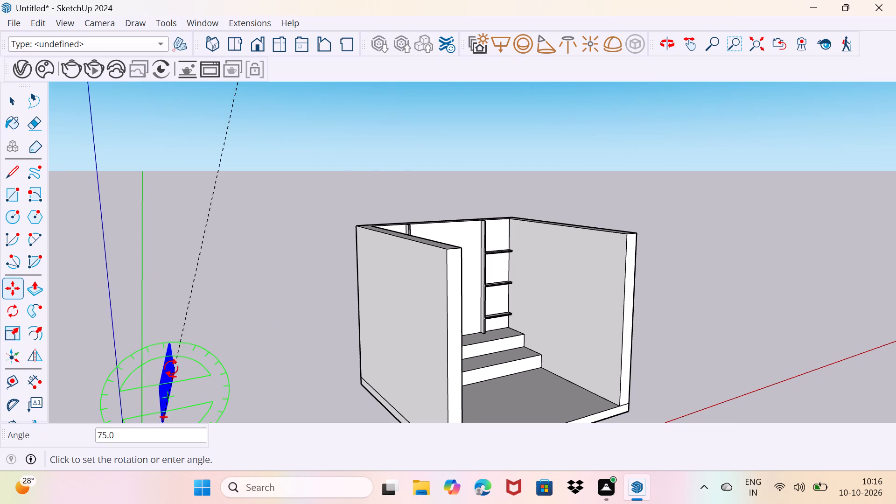
click(165, 367)
key(space)
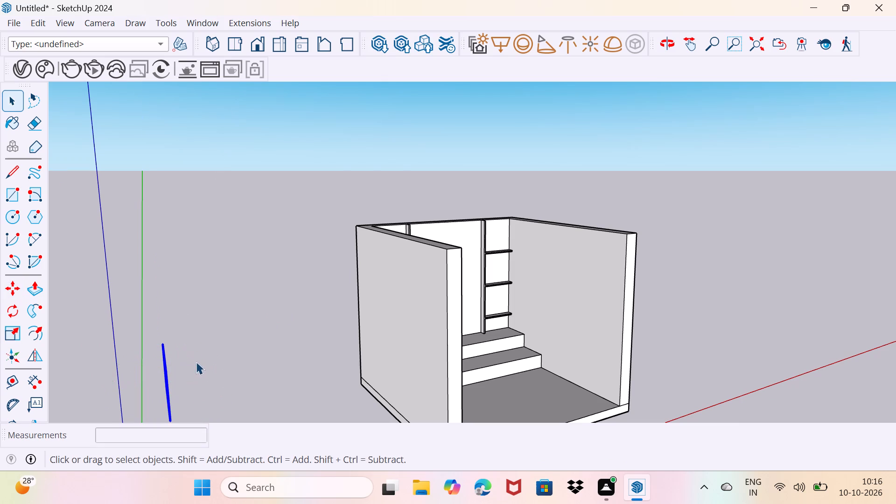
Inspect the upright jali panel from several sides and compare it with the room shell.
drag(203, 365, 210, 350)
middle_drag(186, 362, 329, 269)
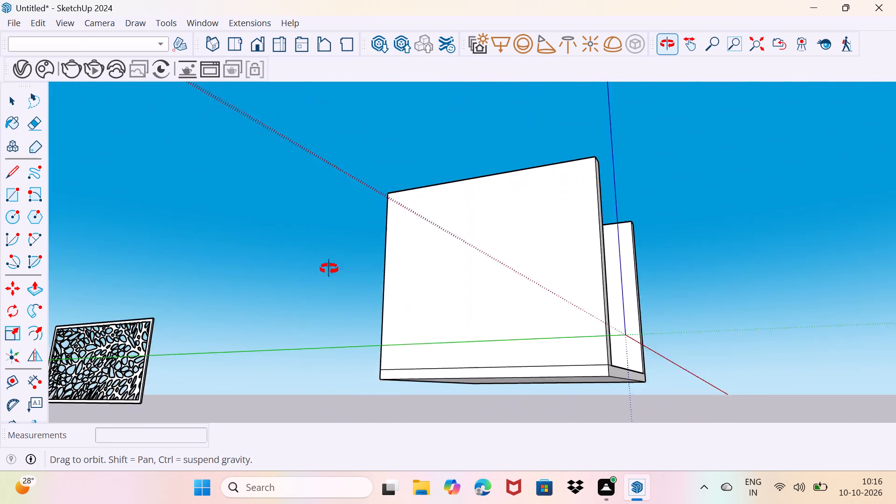
middle_drag(329, 269, 369, 255)
click(137, 293)
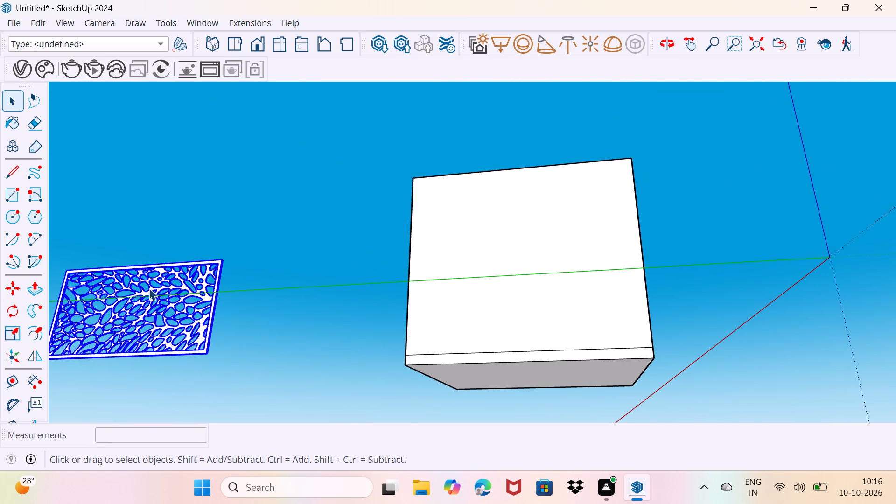
scroll(190, 266, down, 12)
middle_drag(192, 268, 207, 350)
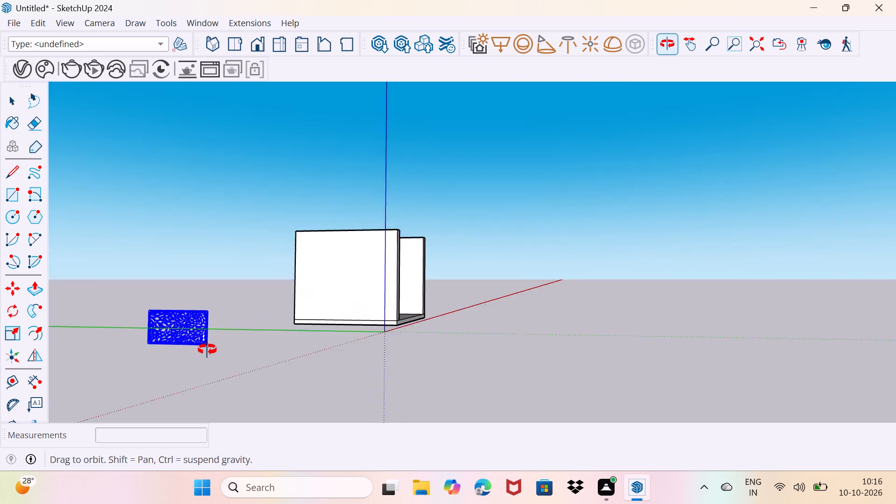
middle_drag(207, 350, 214, 364)
scroll(195, 356, down, 4)
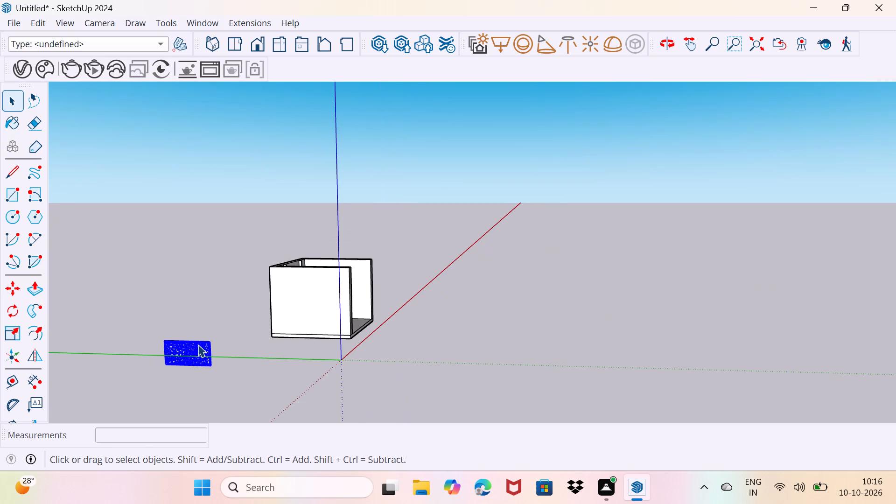
scroll(189, 356, down, 4)
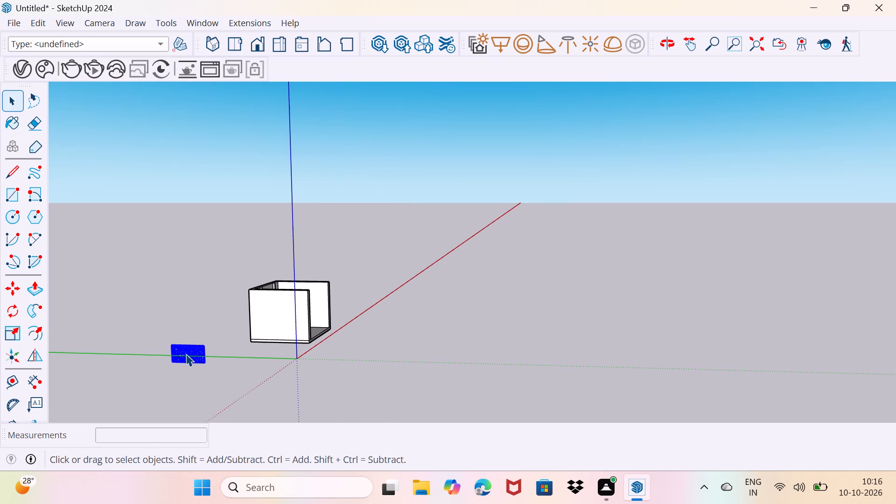
scroll(186, 347, up, 4)
middle_drag(185, 355, 240, 361)
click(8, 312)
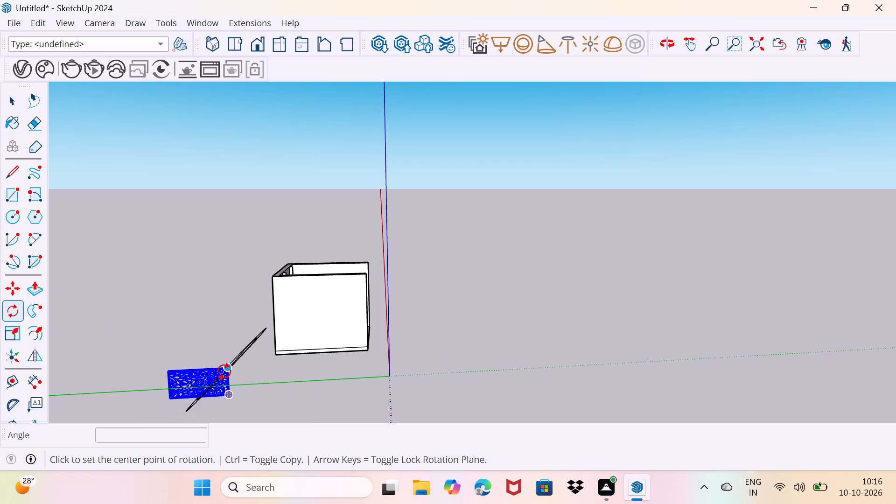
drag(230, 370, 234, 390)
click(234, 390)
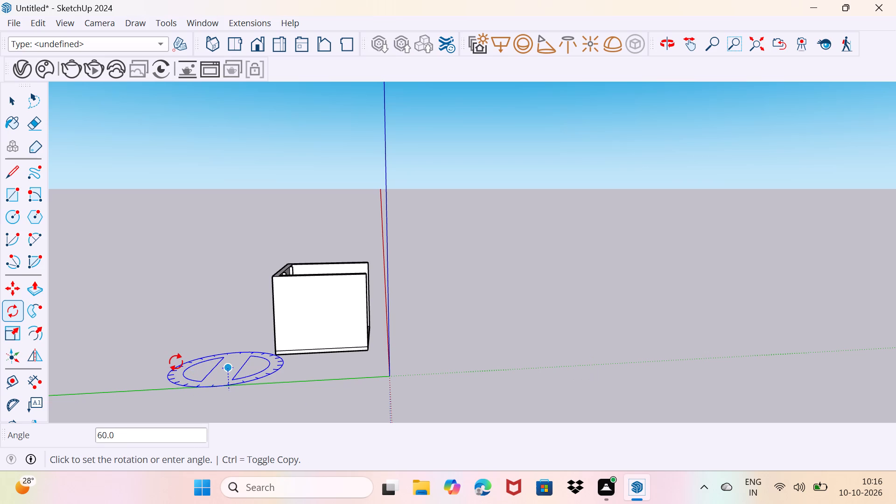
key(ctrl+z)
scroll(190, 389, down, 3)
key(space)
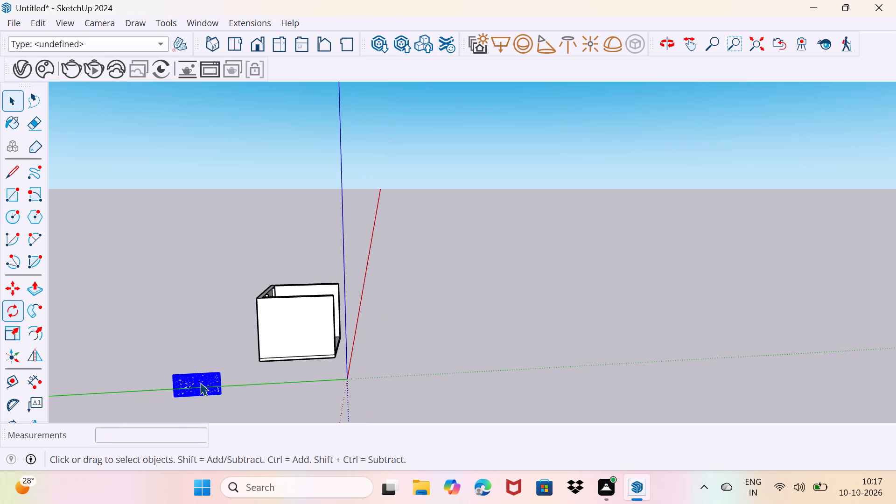
Rotate the jali panel a quarter turn within its own plane so it stands on its short edge.
key(m)
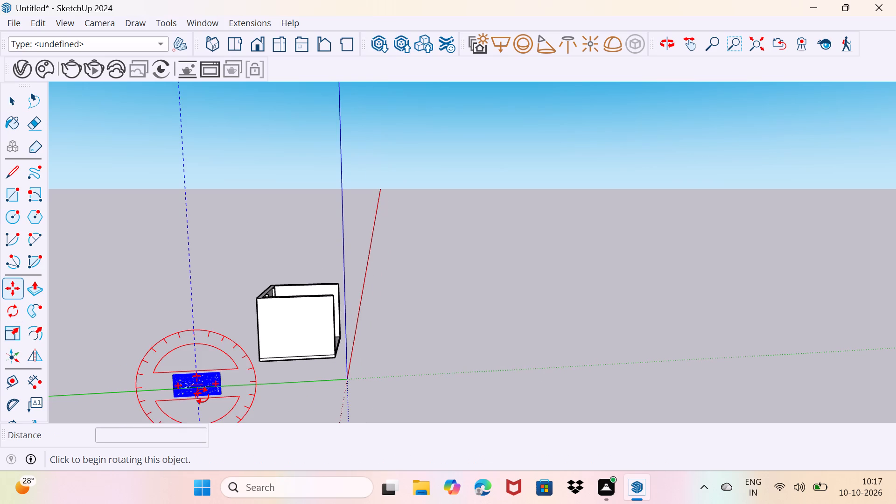
click(202, 396)
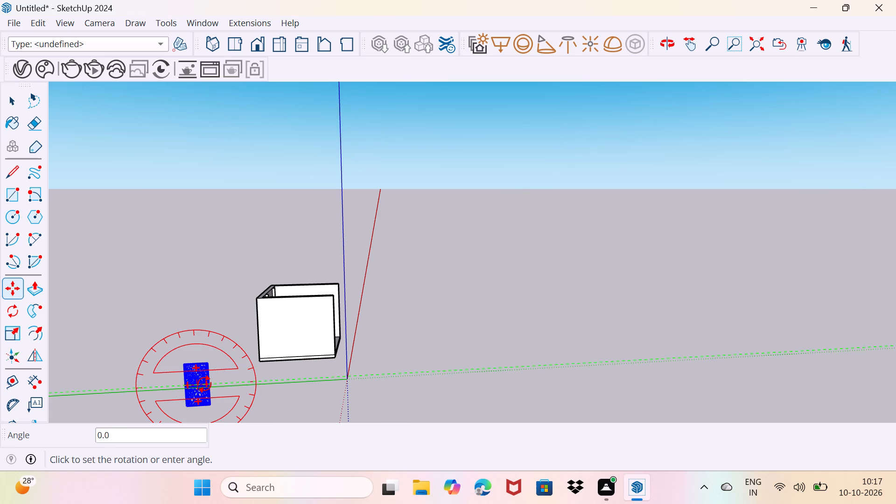
click(204, 384)
key(space)
drag(230, 399, 238, 382)
Move the jali panel from its place on the green axis to beside the room's open front, near the red axis.
scroll(204, 385, up, 2)
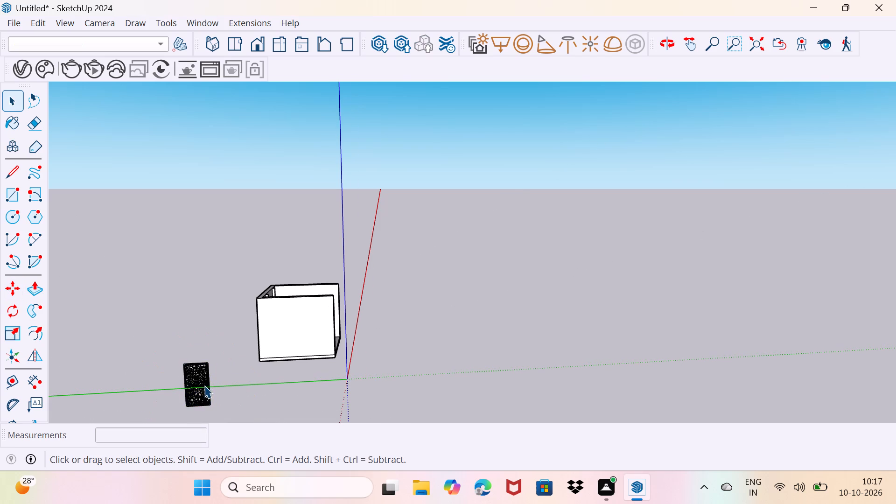
scroll(204, 385, up, 11)
middle_drag(195, 367, 191, 301)
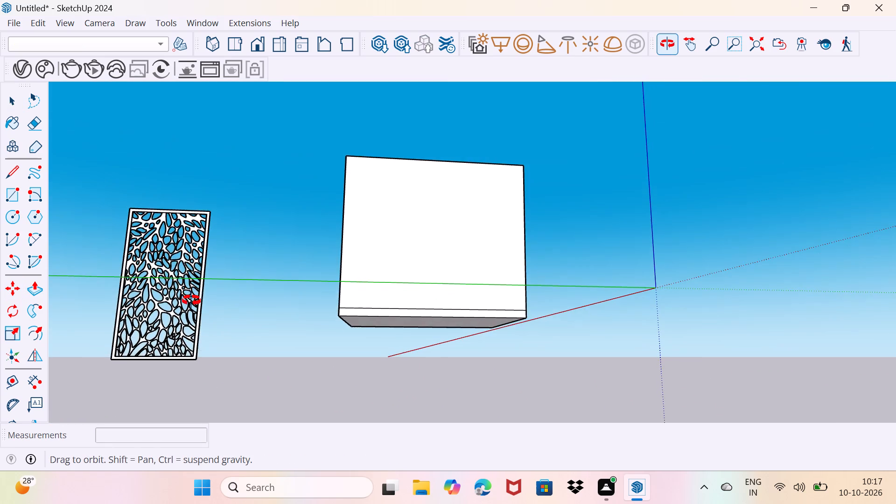
middle_drag(191, 301, 173, 329)
scroll(172, 322, down, 2)
click(164, 317)
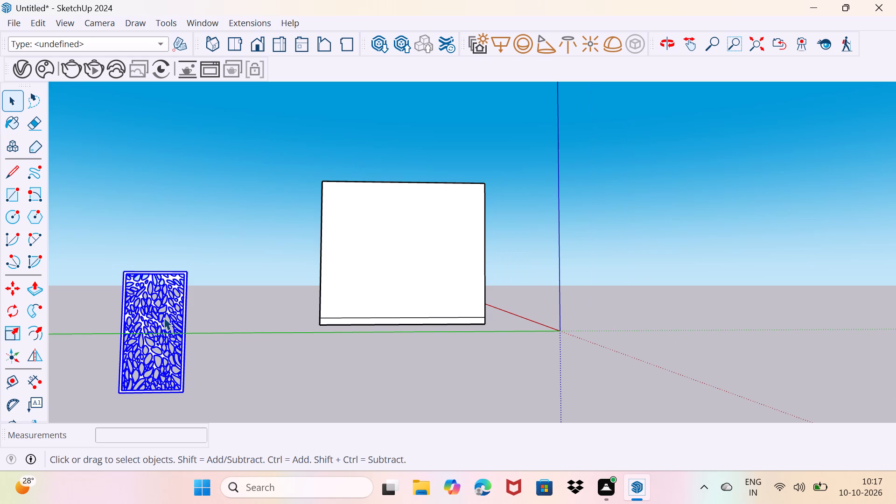
key(m)
drag(173, 318, 179, 320)
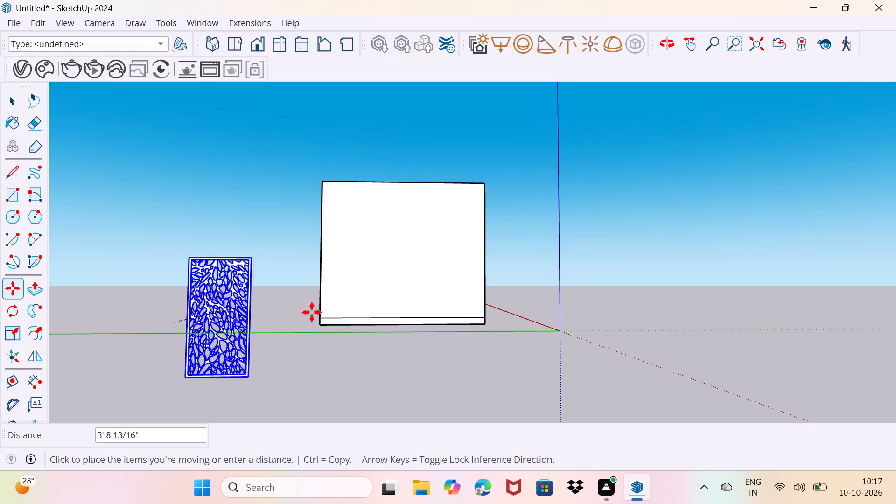
middle_drag(519, 319, 226, 347)
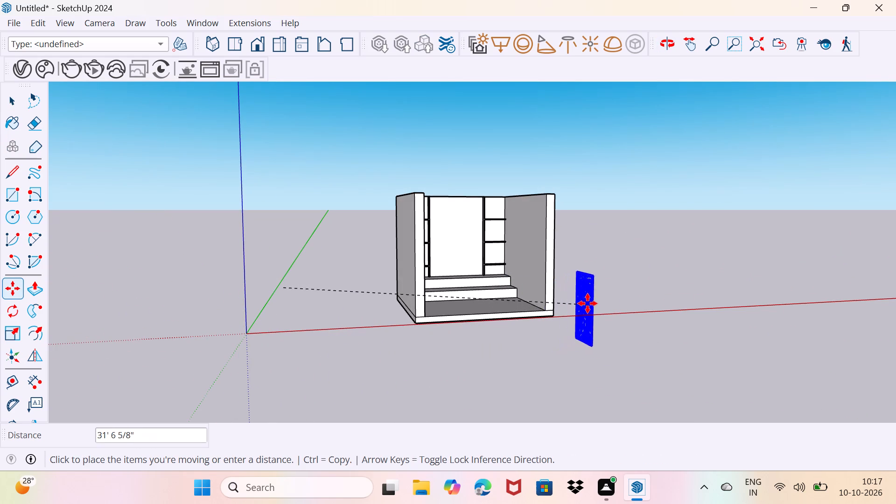
click(594, 293)
key(space)
text(n)
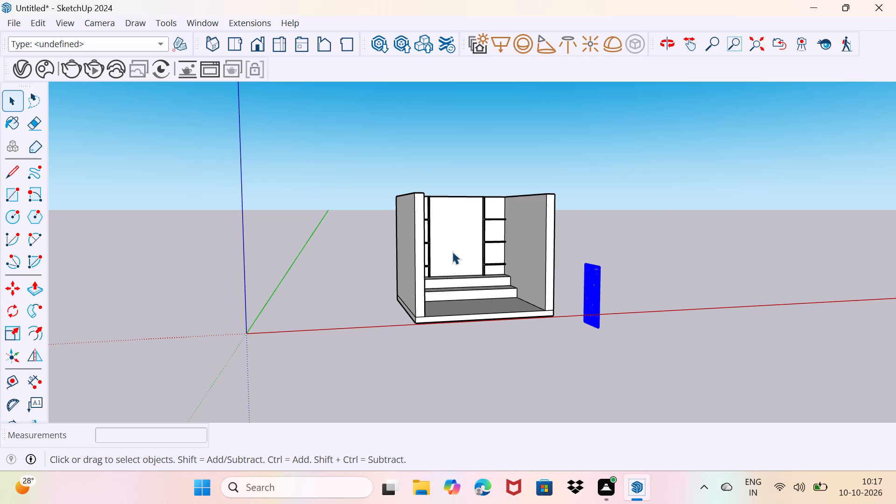
drag(683, 213, 705, 172)
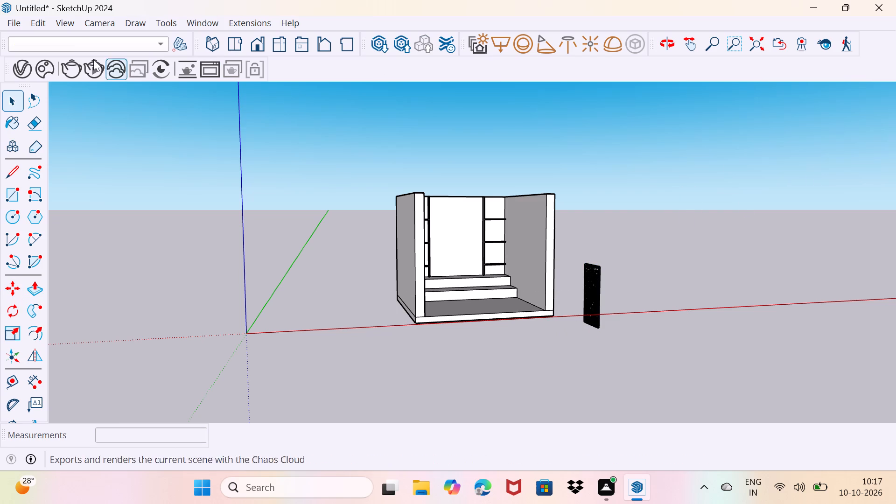
Create a new Generic material in the V-Ray Asset Editor.
click(21, 69)
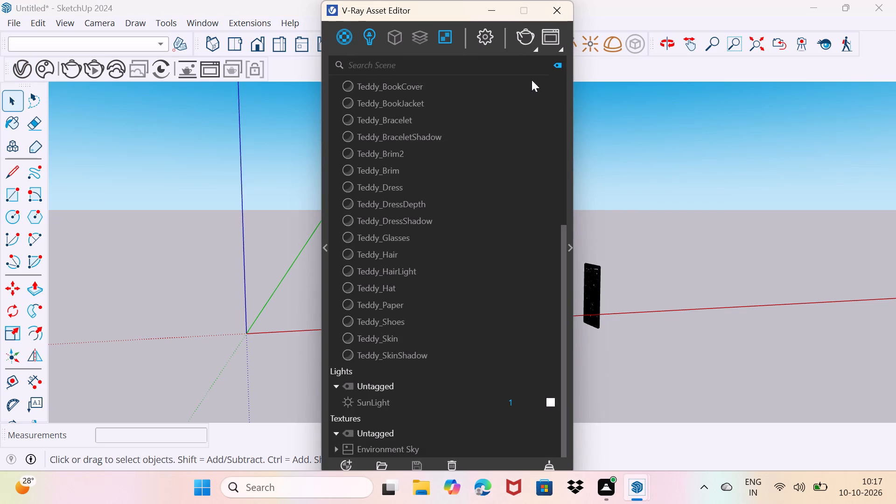
click(345, 467)
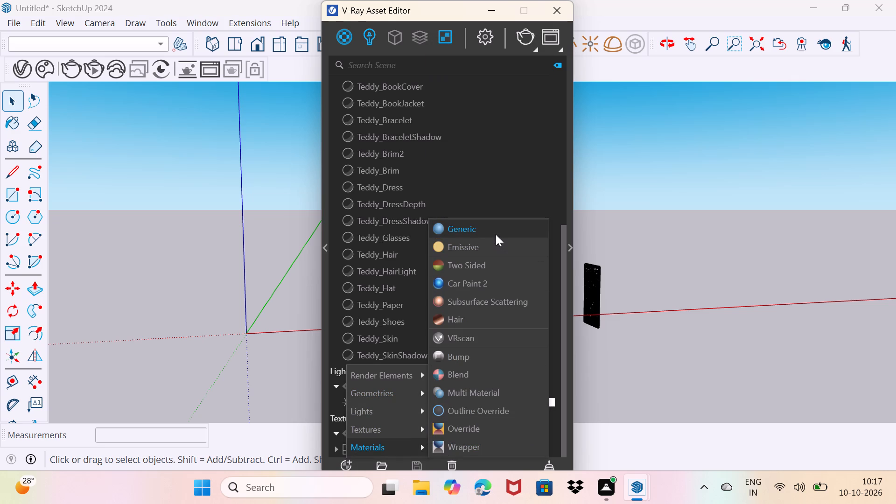
click(496, 234)
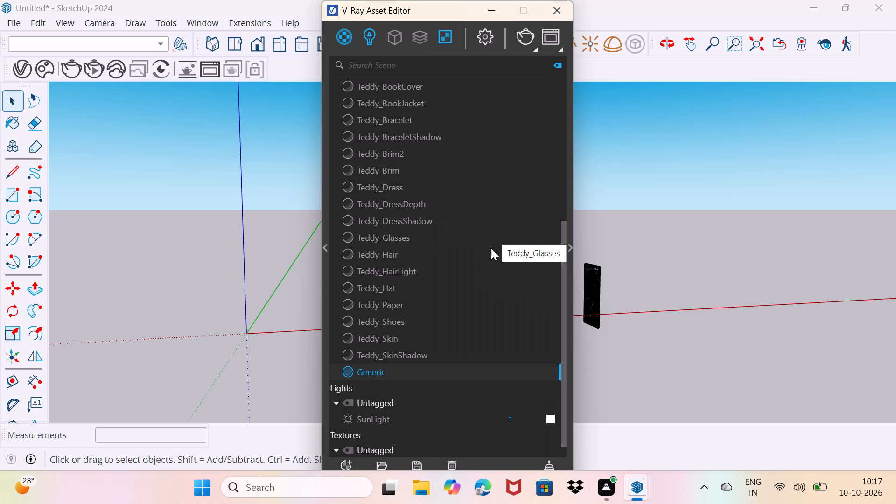
Set the Generic material's diffuse colour to a pale cream, R 0.96, G 0.947, B 0.794.
click(573, 249)
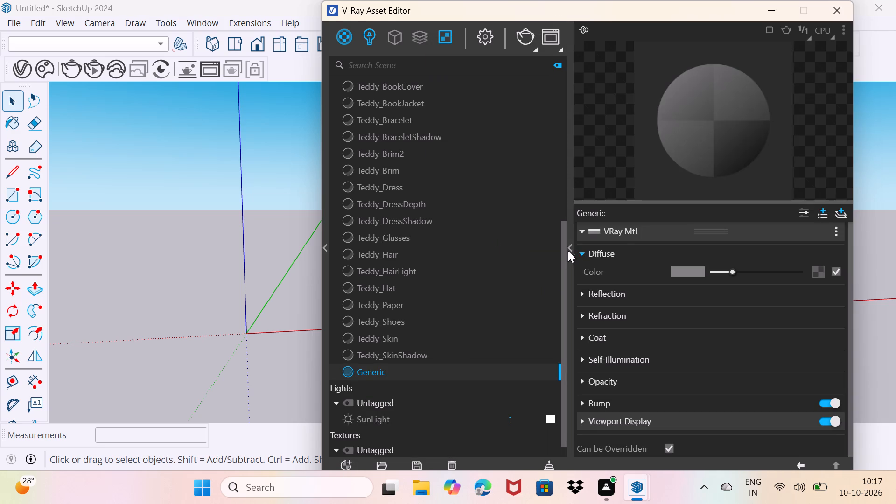
click(677, 271)
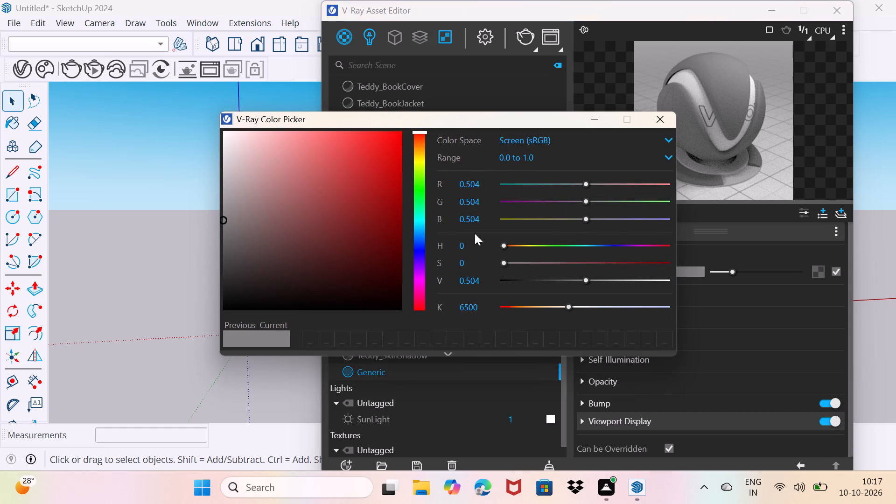
click(423, 159)
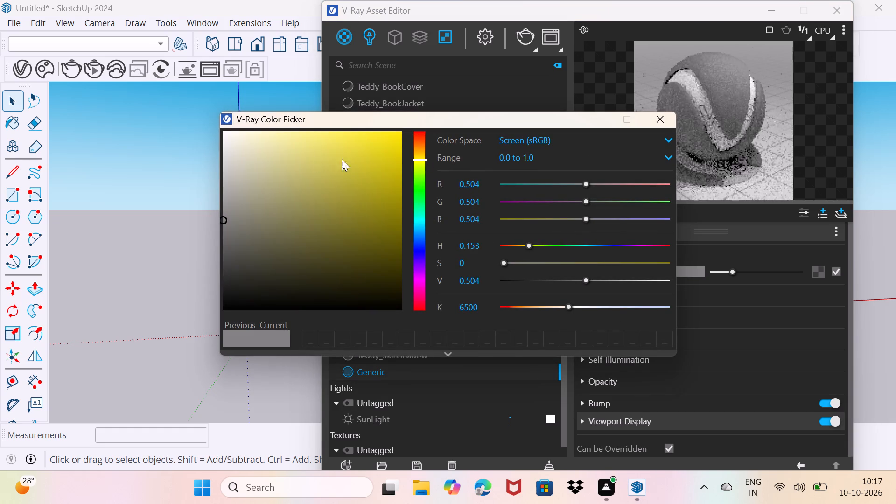
drag(222, 219, 280, 137)
drag(279, 137, 267, 138)
drag(267, 138, 254, 139)
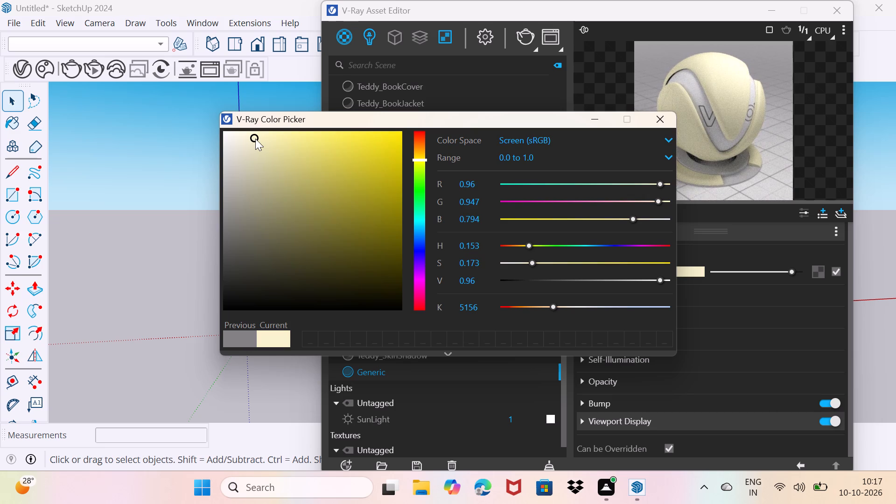
Show SketchUp's Default Tray and reposition it clear of the V-Ray material settings.
click(200, 26)
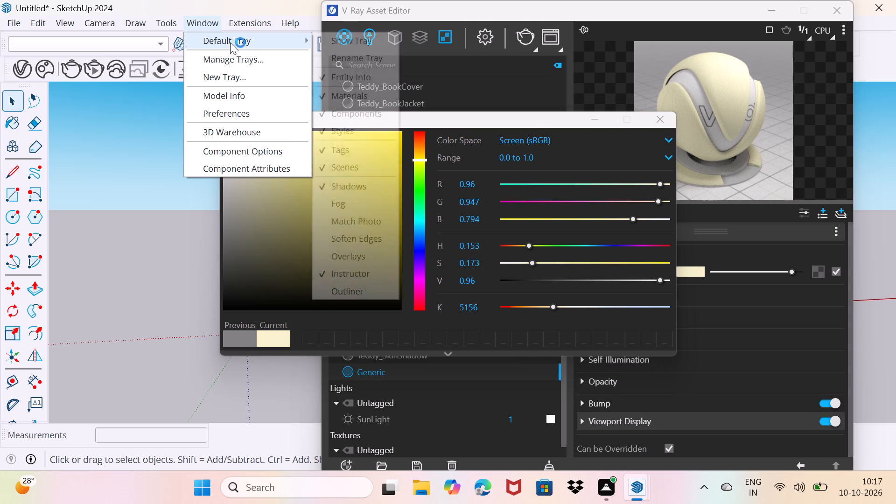
click(230, 42)
click(340, 42)
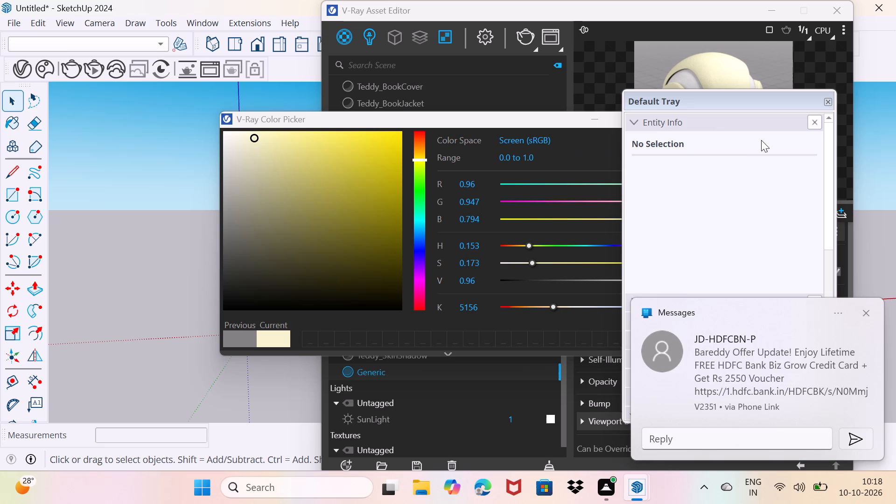
drag(708, 95, 130, 54)
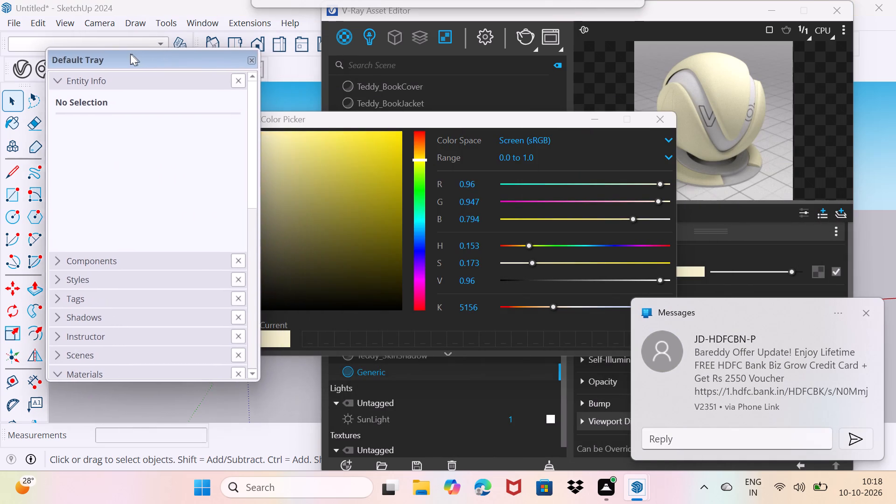
drag(130, 54, 119, 372)
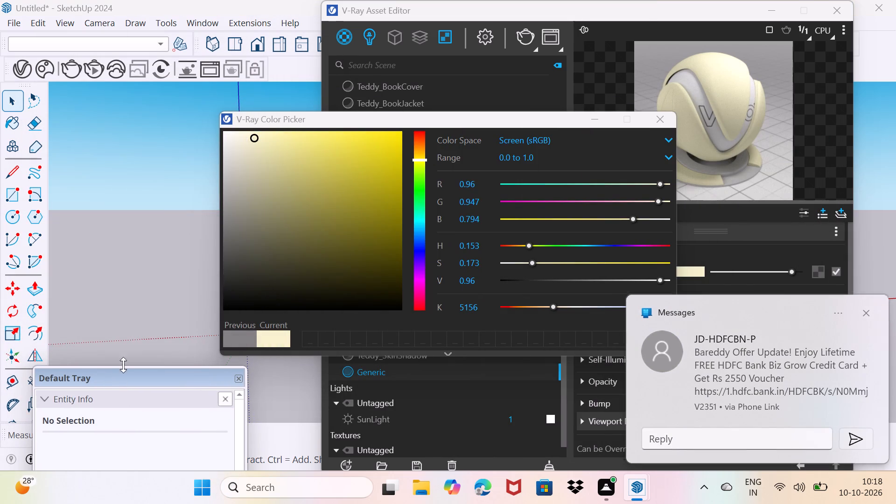
drag(96, 377, 108, 333)
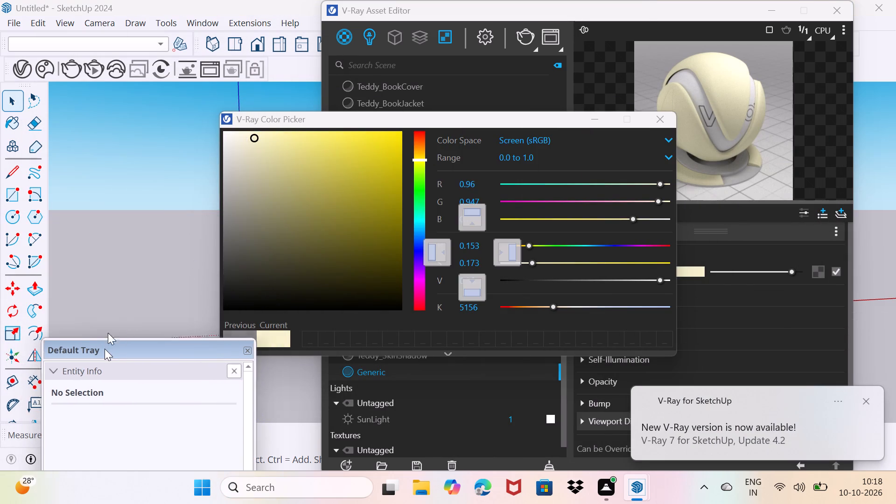
drag(108, 333, 102, 39)
Expand the Materials section of the Default Tray to reach the Generic material and the Tile library.
click(95, 353)
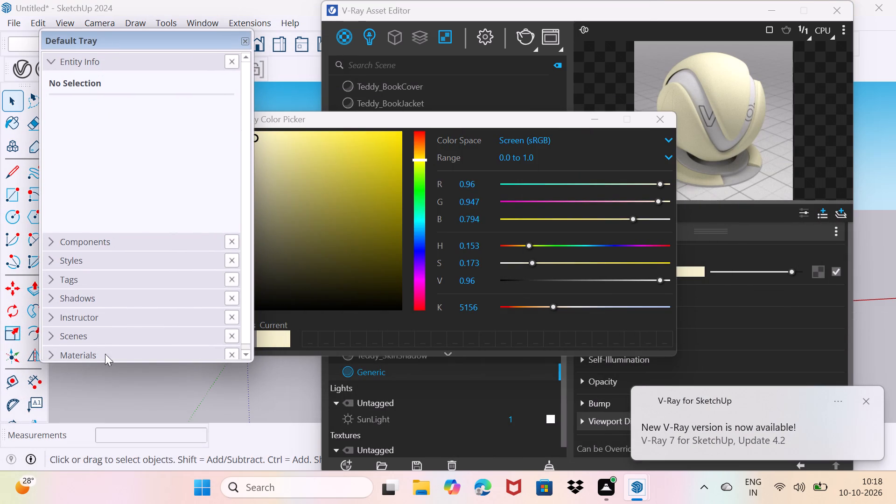
scroll(139, 237, down, 9)
drag(244, 150, 242, 202)
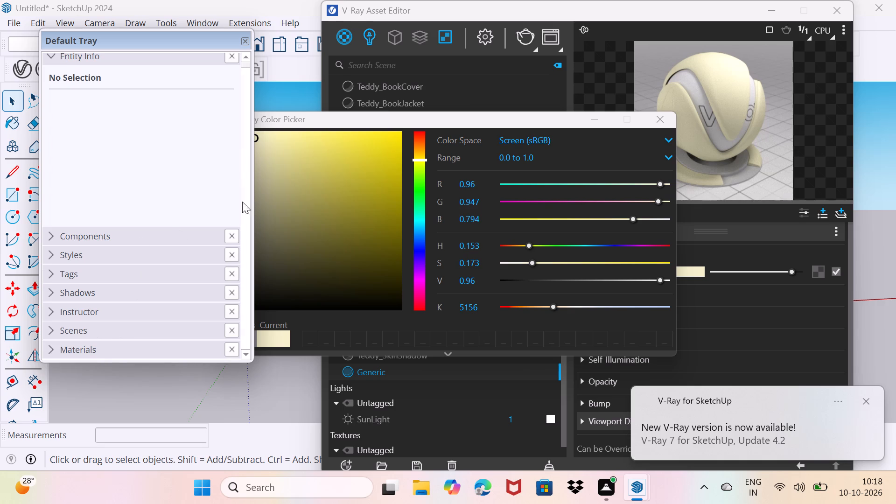
drag(242, 202, 239, 255)
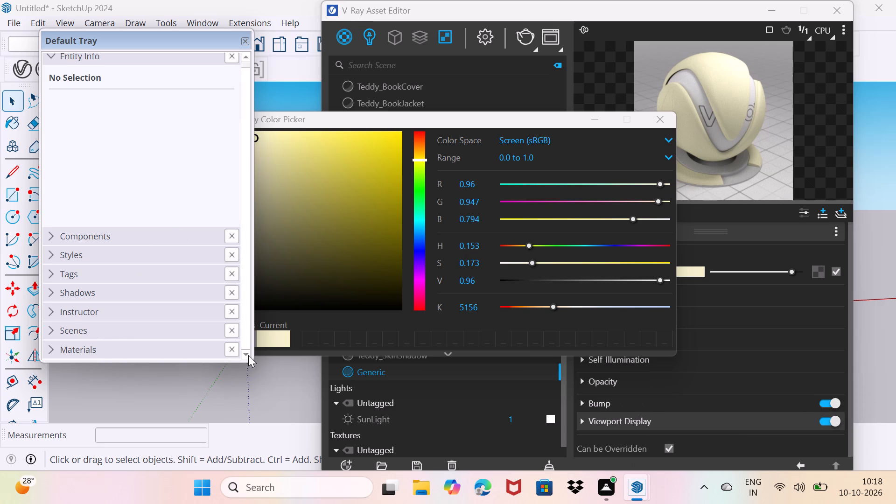
click(247, 355)
double_click(247, 355)
scroll(169, 298, down, 5)
click(98, 352)
scroll(195, 234, down, 4)
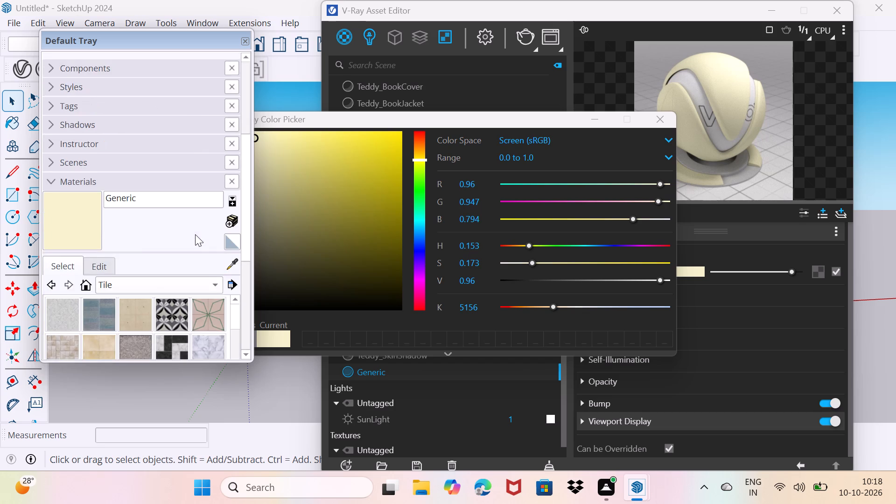
Look through the Tile library swatches in the Materials section.
scroll(195, 234, down, 8)
drag(246, 188, 235, 233)
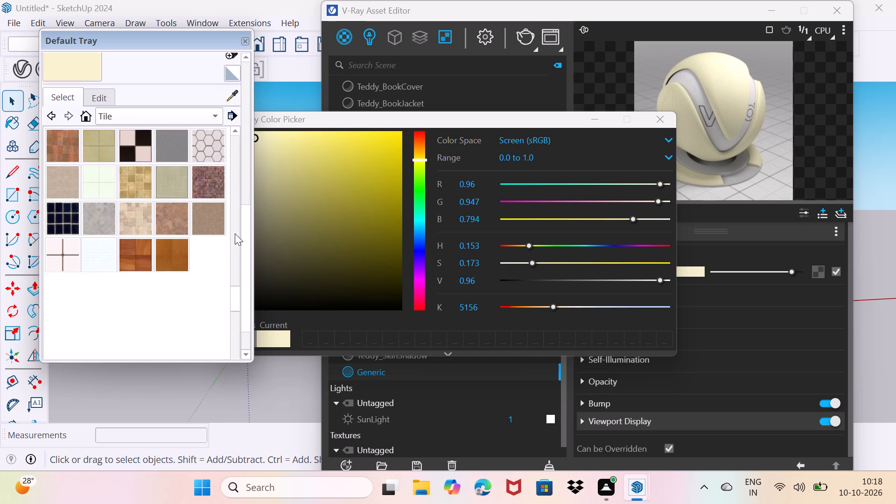
drag(235, 233, 223, 334)
scroll(186, 235, up, 11)
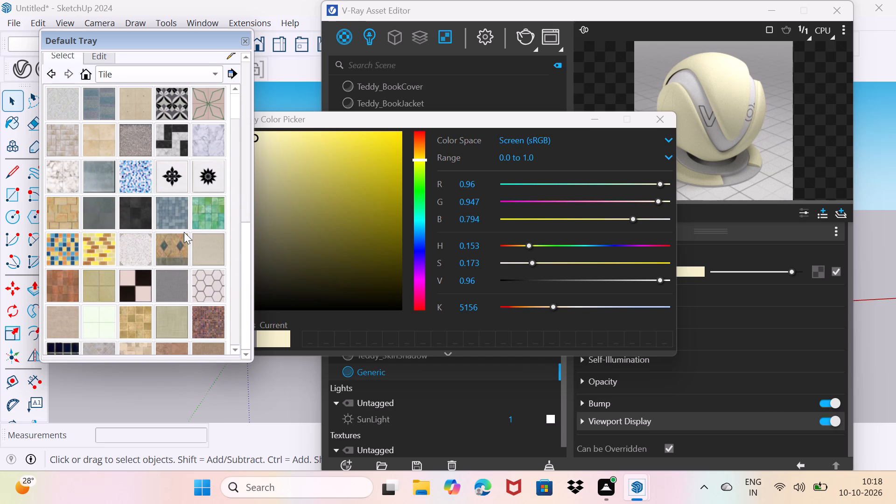
drag(246, 232, 248, 176)
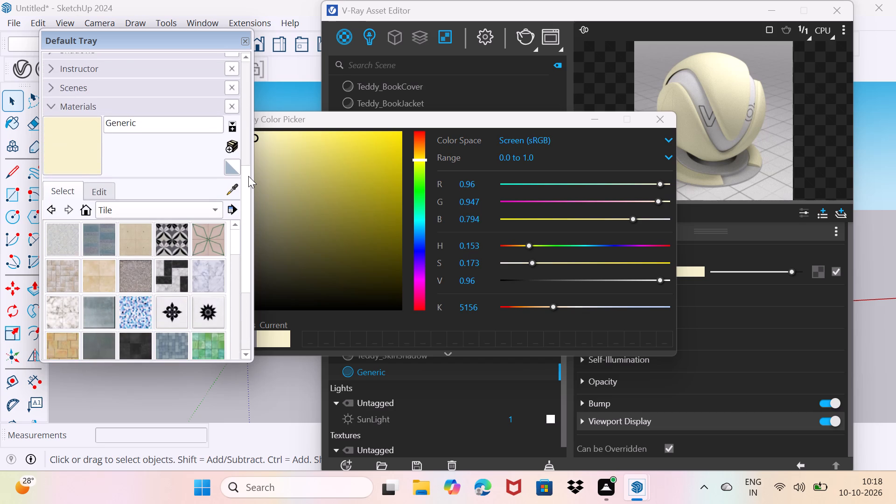
drag(248, 176, 249, 170)
Change the Generic material's diffuse colour to a stronger light yellow, R 0.987, G 0.954, B 0.566, and minimise the V-Ray Asset Editor.
click(730, 140)
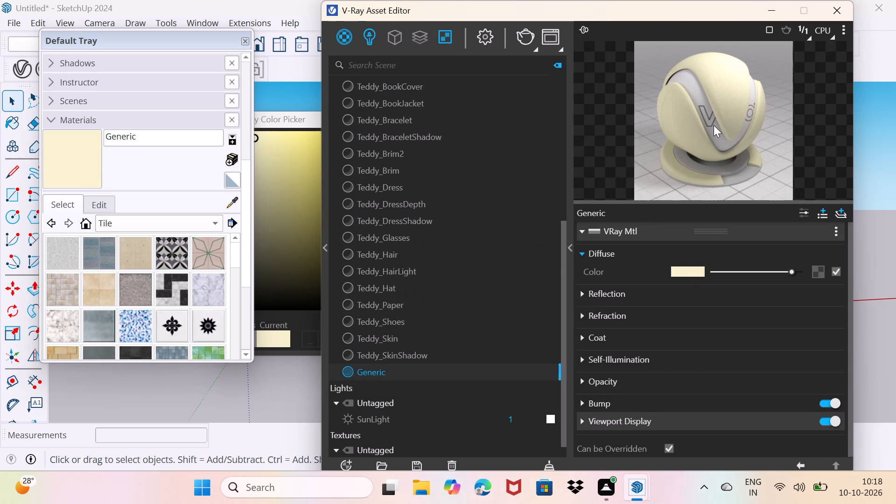
click(714, 125)
click(690, 274)
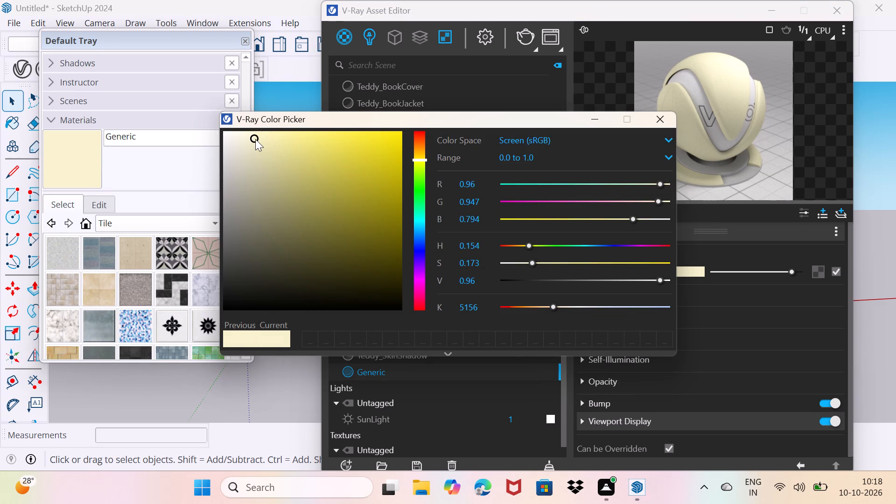
drag(255, 139, 280, 137)
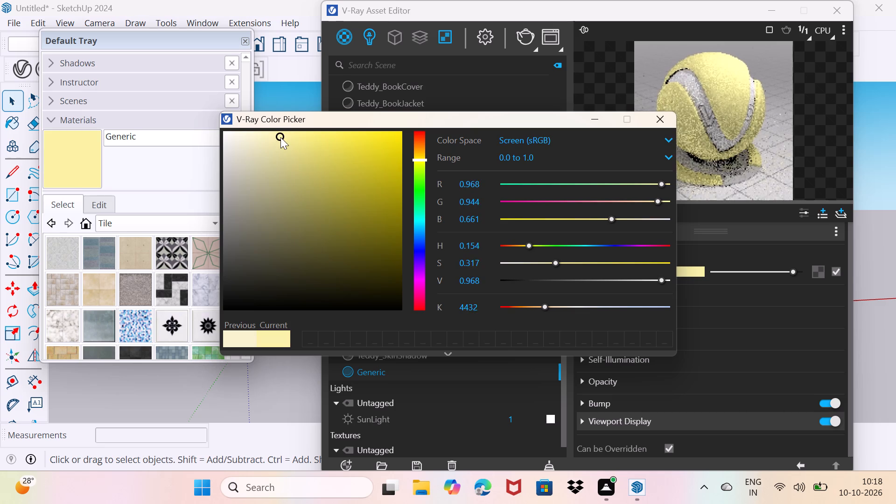
drag(280, 137, 272, 155)
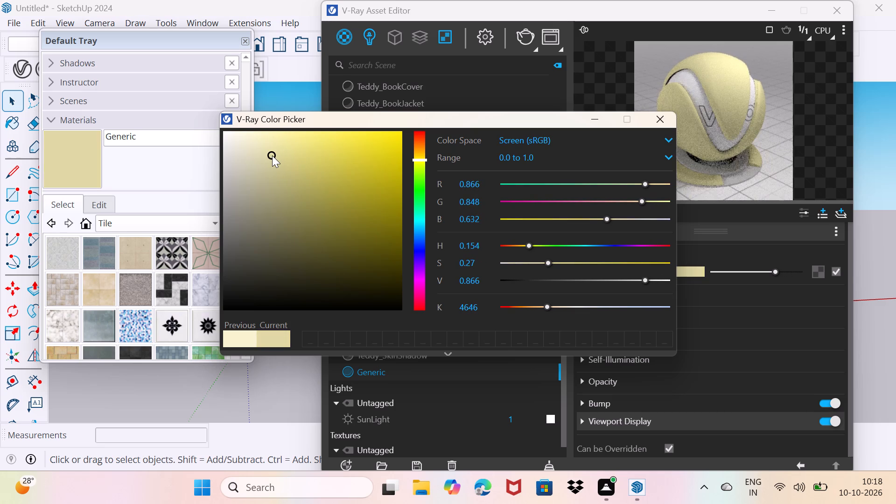
click(281, 171)
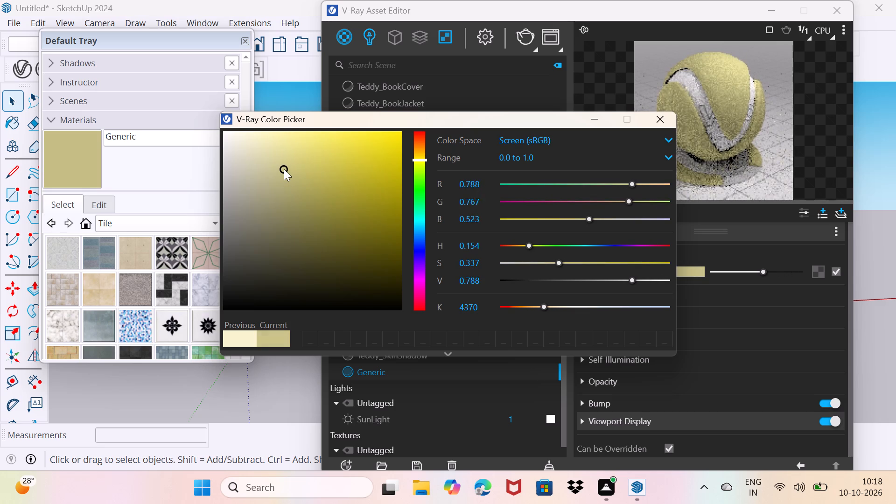
drag(285, 168, 296, 142)
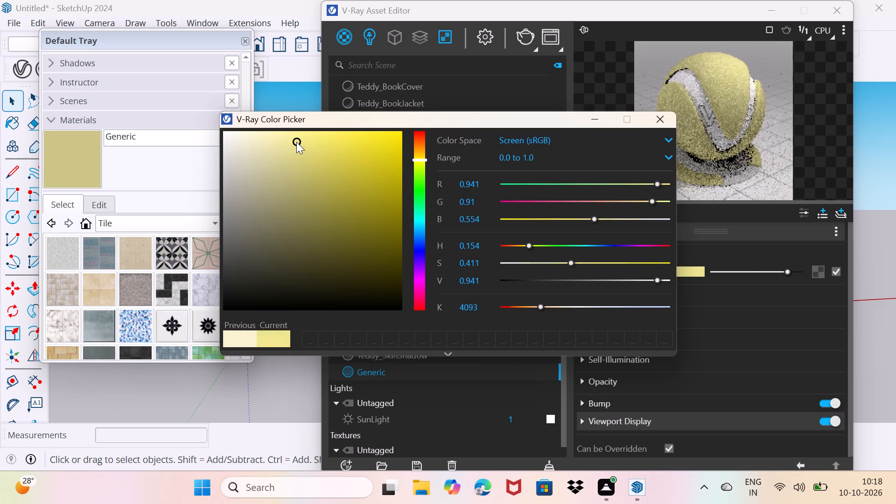
drag(296, 142, 305, 134)
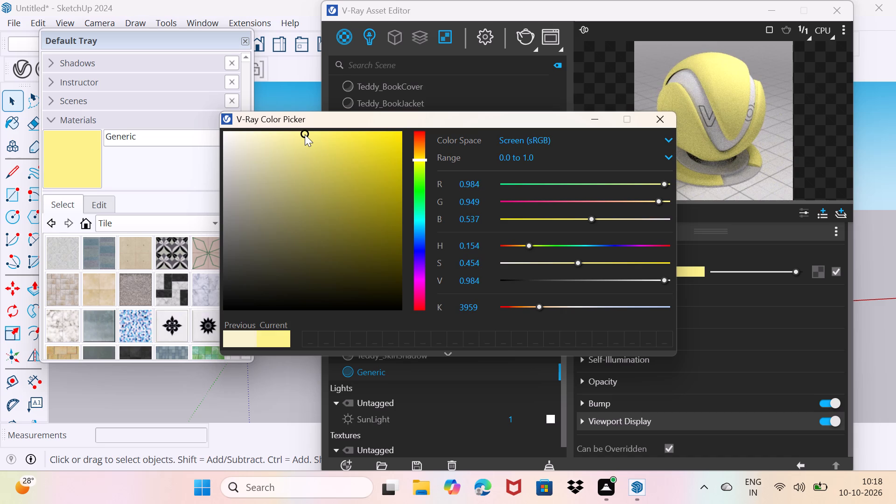
drag(305, 134, 300, 133)
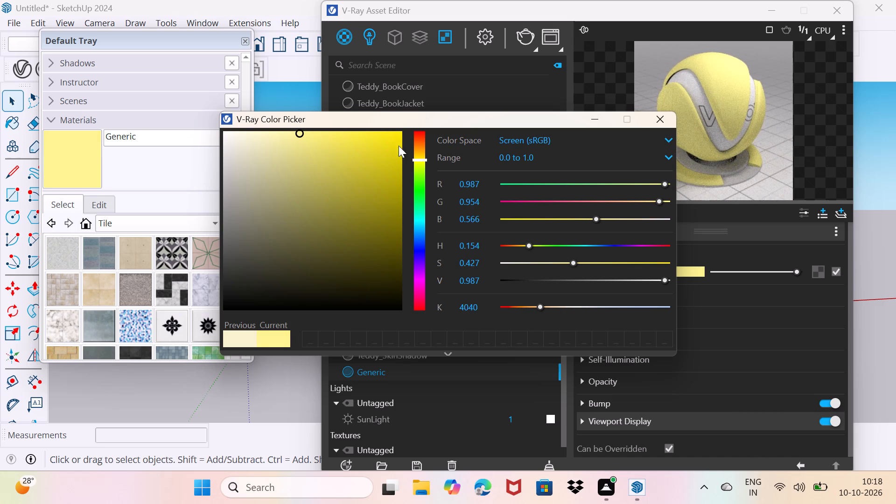
click(656, 117)
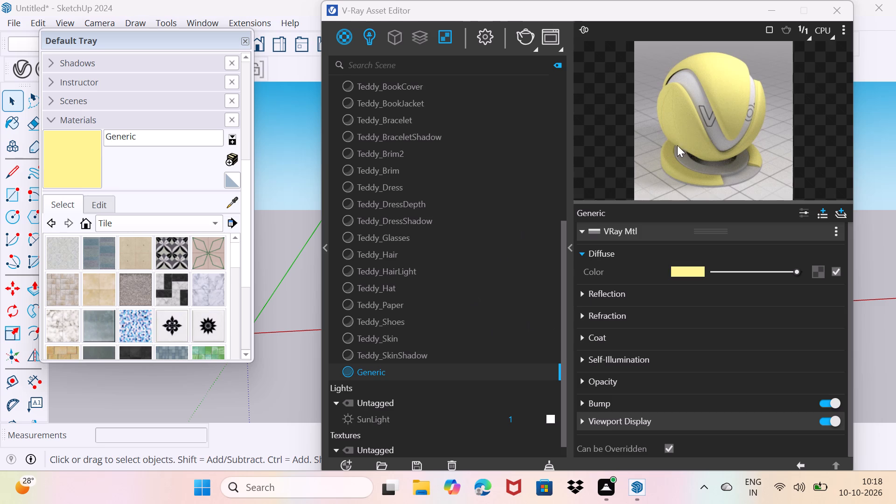
click(766, 12)
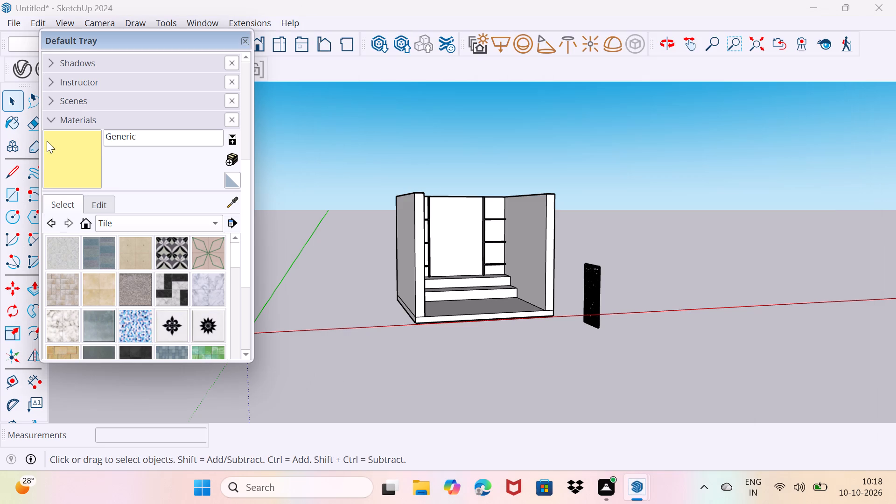
Paint the back faces of the upper three left-hand shelf bays with the Generic material.
click(64, 162)
scroll(434, 258, up, 9)
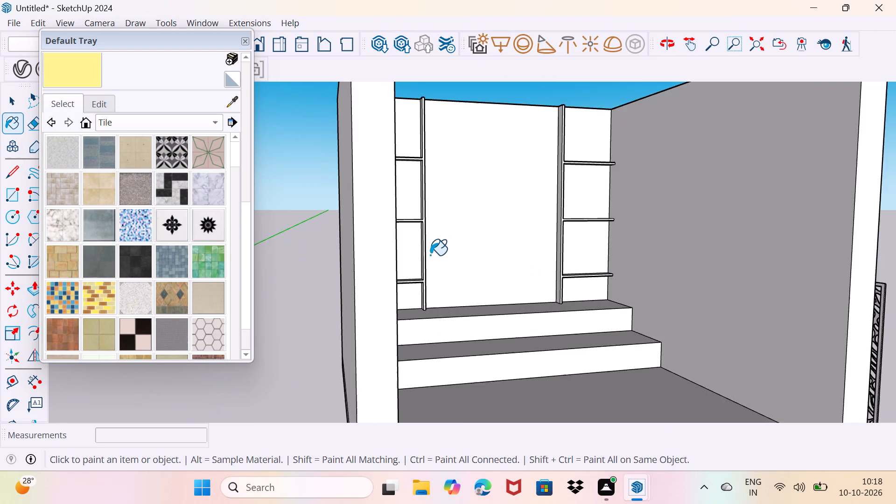
middle_drag(430, 255, 383, 267)
click(388, 244)
click(390, 183)
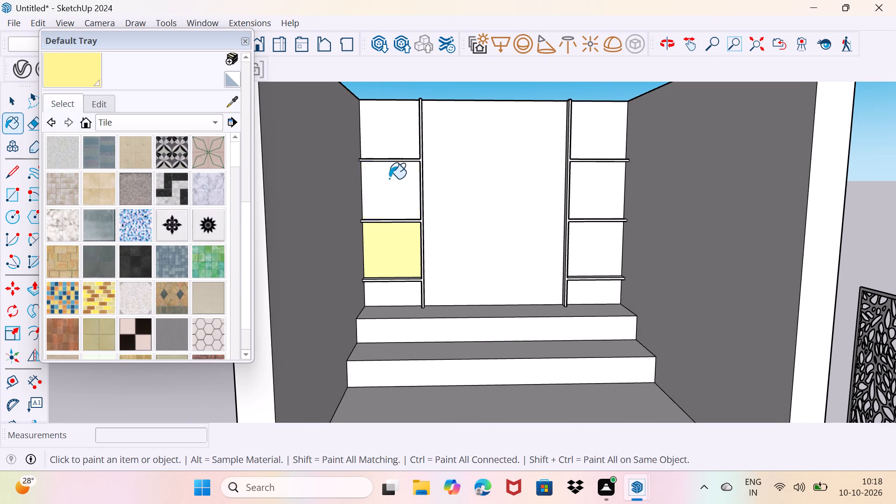
click(387, 135)
Paint the side face of the left shelf upright with the Generic material.
scroll(393, 178, up, 9)
middle_drag(405, 184, 364, 198)
scroll(405, 184, up, 1)
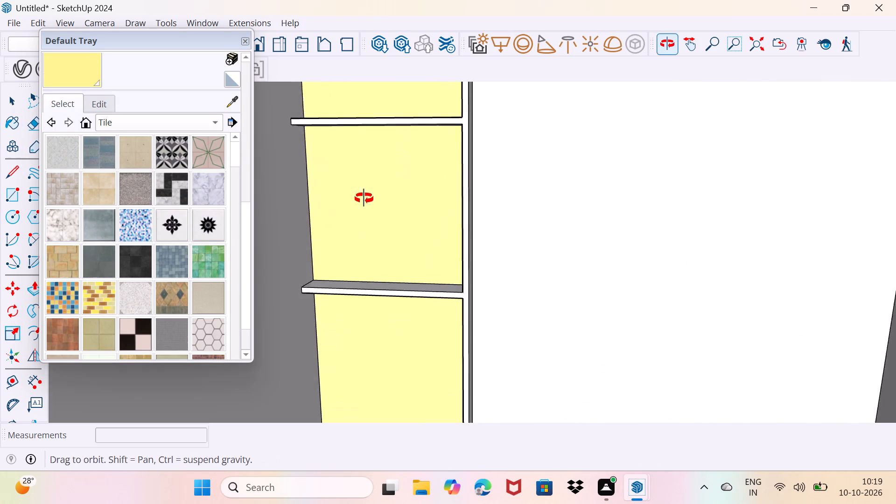
middle_drag(364, 198, 339, 199)
click(468, 183)
middle_drag(382, 246, 406, 246)
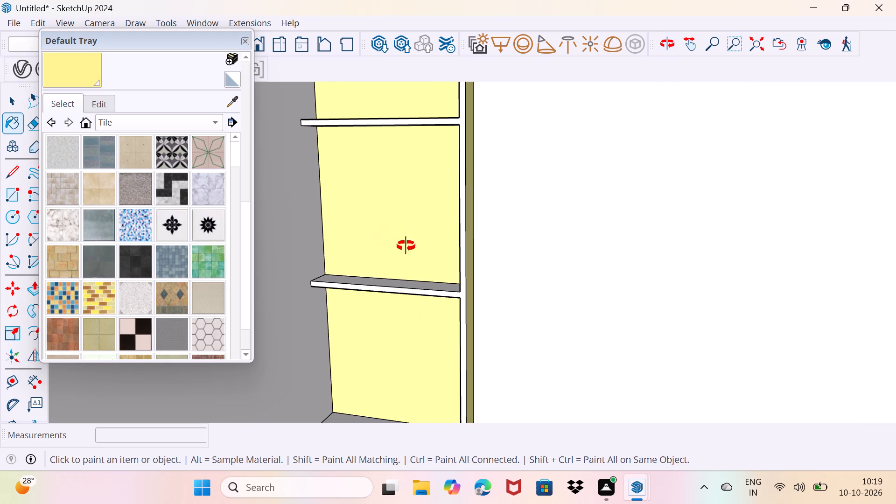
middle_drag(406, 246, 450, 223)
Paint the back faces of the lowest left-hand shelf bay and all four right-hand bays with the Generic material.
scroll(448, 223, down, 3)
click(409, 321)
scroll(418, 316, down, 5)
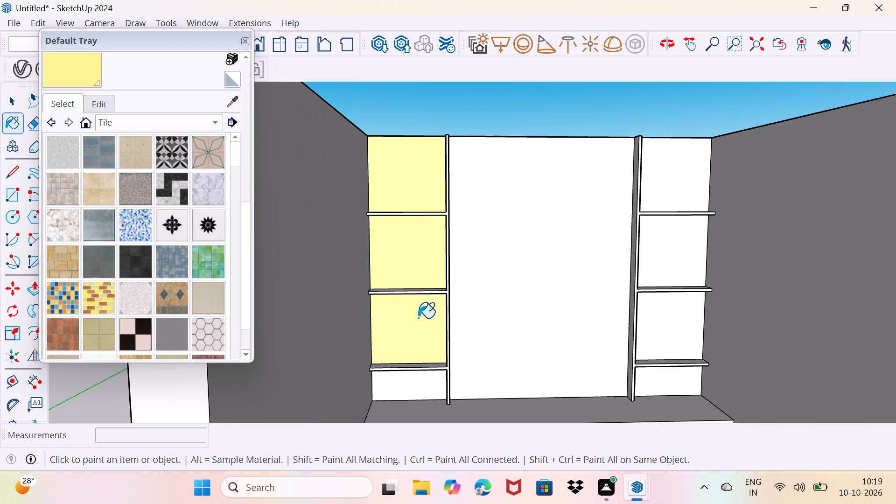
click(413, 384)
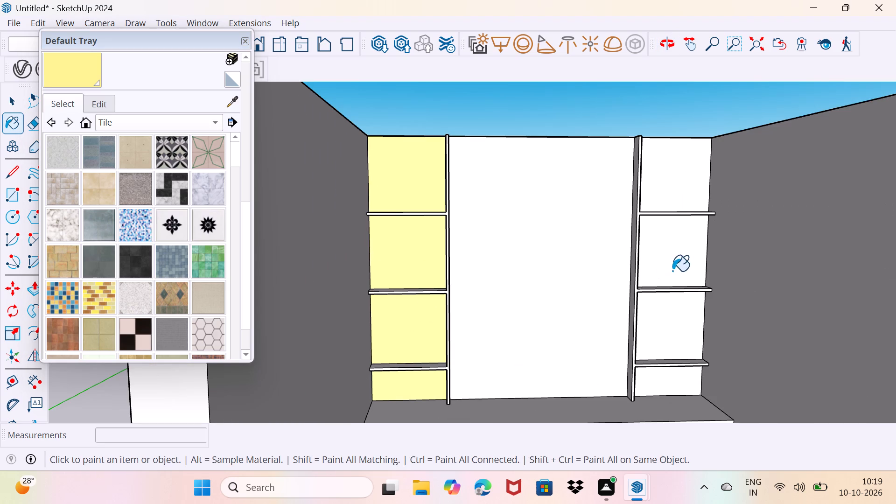
click(672, 271)
click(665, 188)
click(670, 332)
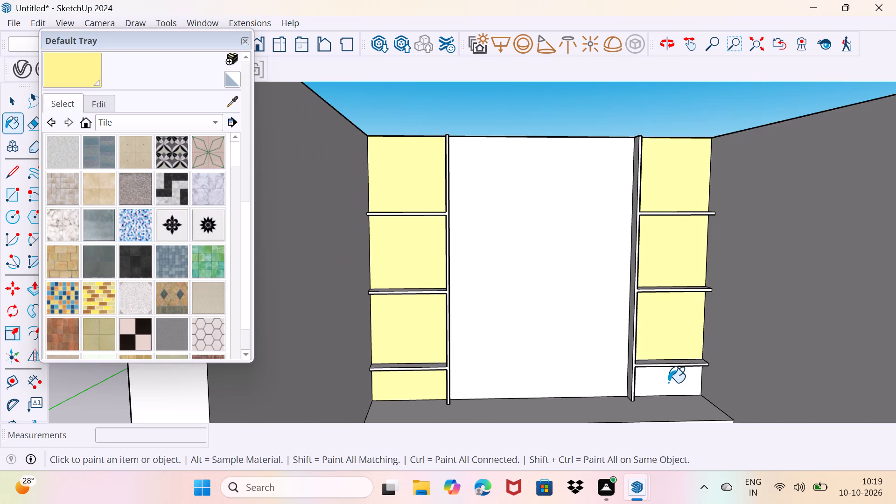
click(668, 383)
Paint the inner side face of the right shelf upright with the Generic material.
middle_drag(599, 354, 657, 362)
scroll(608, 339, up, 6)
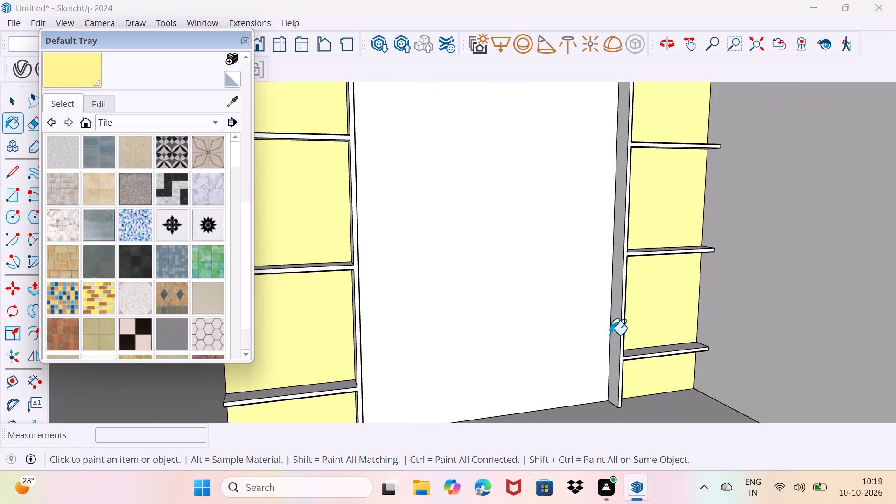
scroll(610, 335, up, 2)
click(622, 327)
Draw a line about 10' 6" long across the lower platform tier's front face, just above its base.
scroll(623, 326, down, 13)
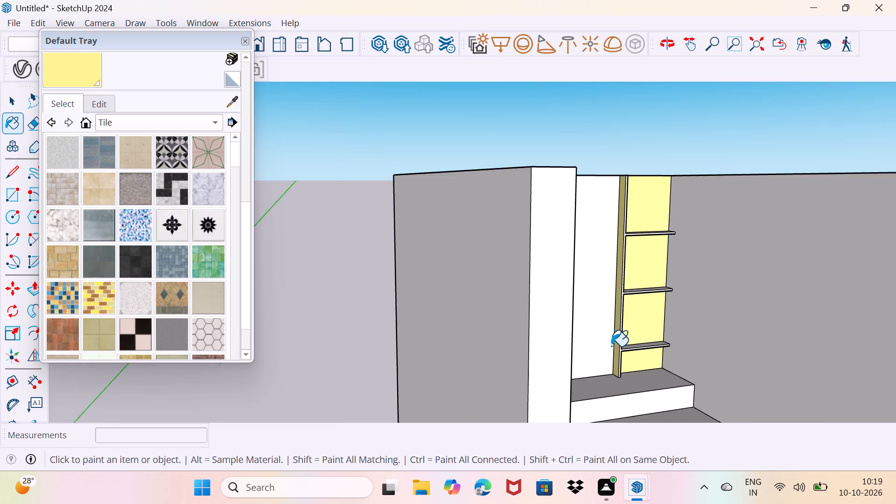
scroll(611, 346, down, 2)
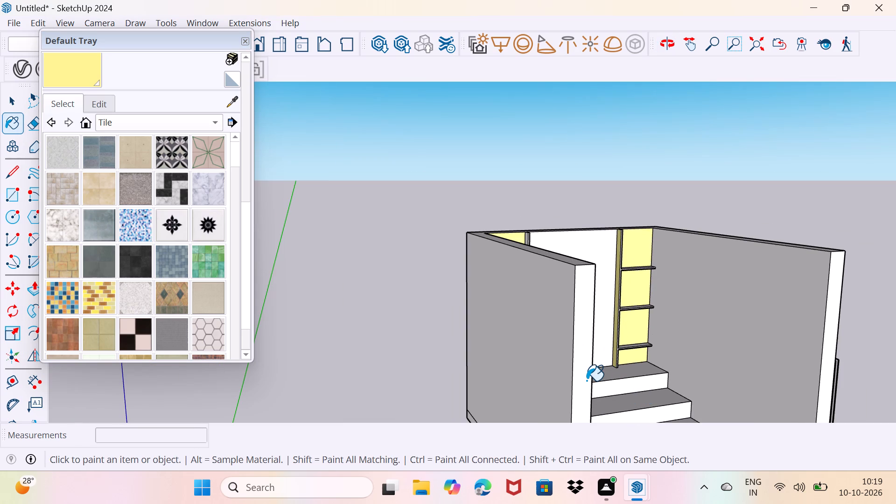
scroll(602, 355, down, 1)
middle_drag(602, 355, 564, 257)
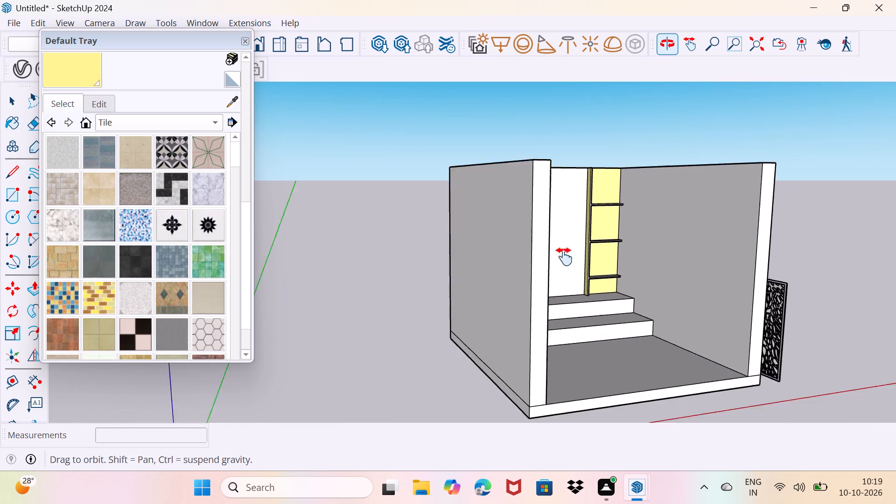
middle_drag(564, 257, 530, 203)
scroll(559, 252, up, 12)
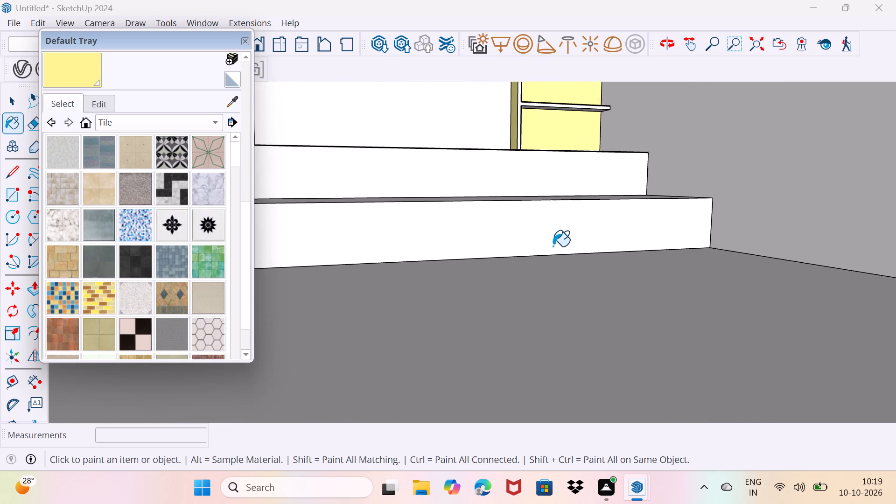
scroll(553, 246, down, 5)
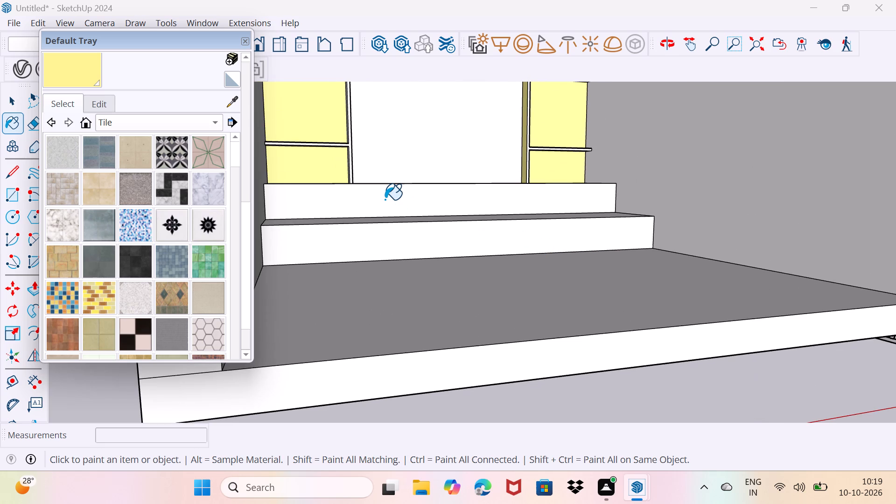
key(space)
middle_drag(390, 223, 380, 224)
scroll(298, 256, up, 3)
middle_drag(298, 256, 356, 243)
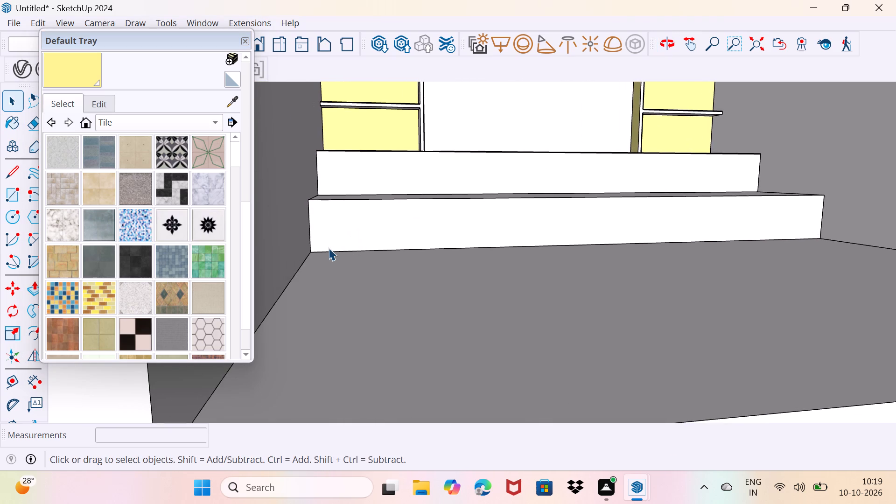
key(l)
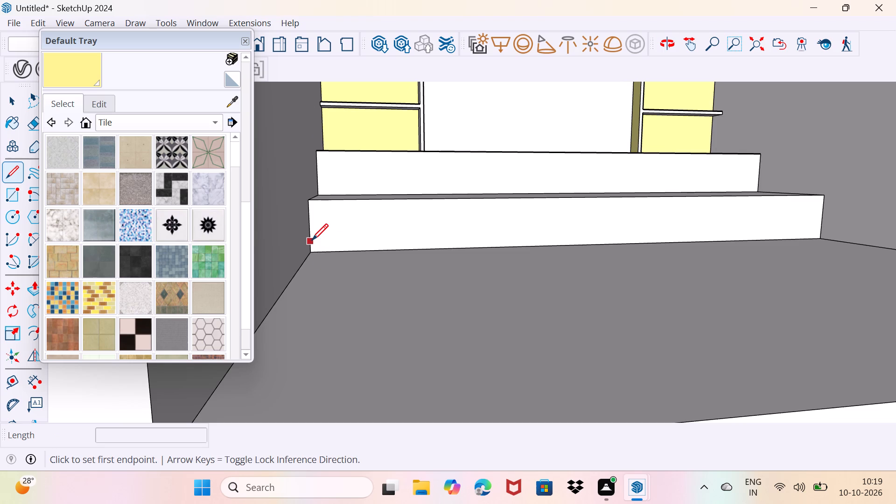
drag(312, 242, 320, 242)
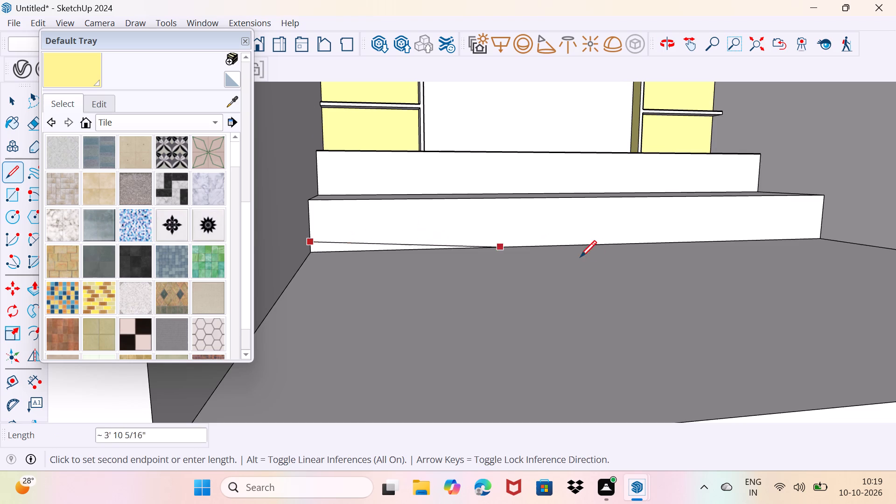
click(822, 229)
key(space)
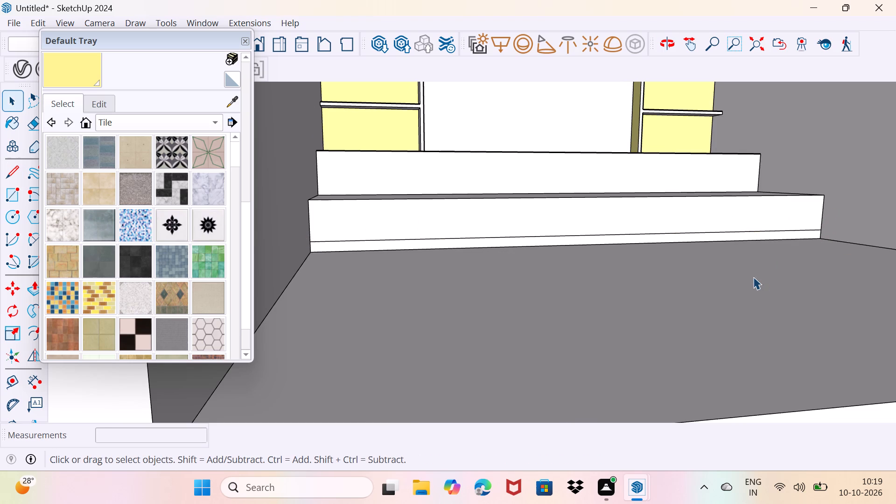
Push the narrow strip at the base of the lower platform tier inward about 6" to form a recess.
key(p)
click(746, 234)
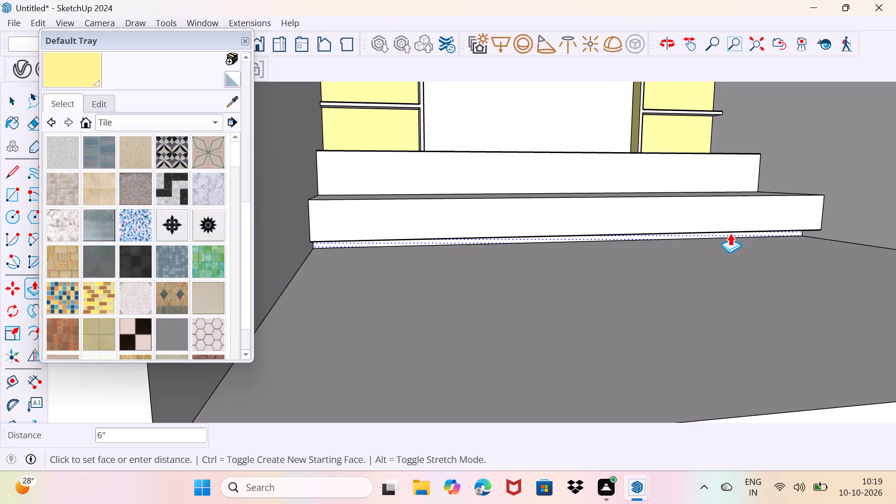
click(730, 233)
key(space)
drag(714, 300, 729, 288)
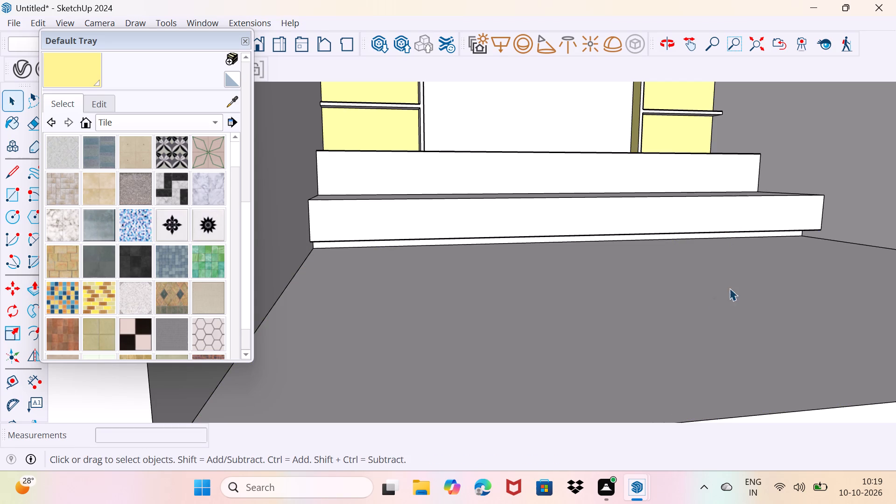
drag(729, 288, 731, 285)
Paint the narrow underside strip overhanging the recess at the base of the lower platform tier with the yellow Generic material.
click(86, 71)
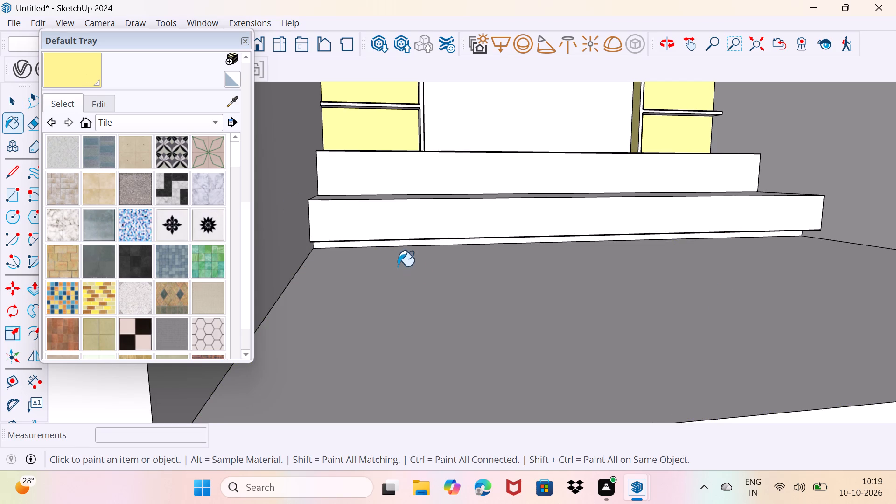
middle_drag(420, 285, 411, 256)
scroll(445, 214, up, 6)
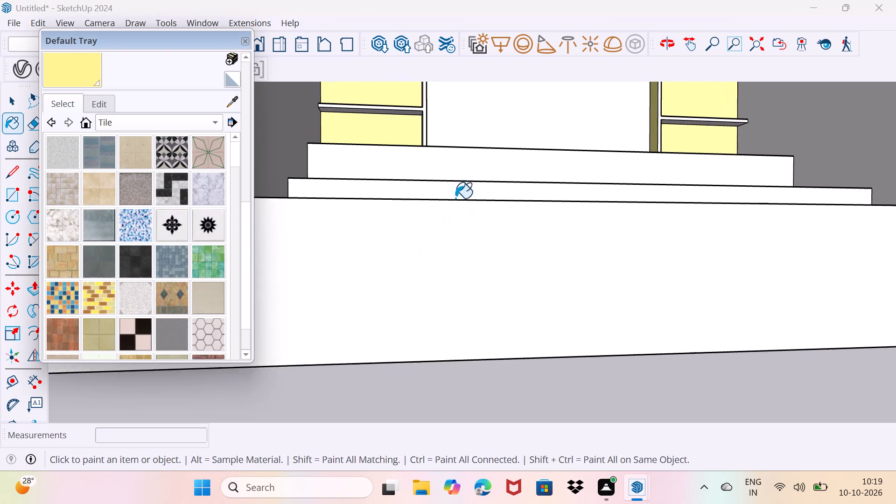
middle_drag(458, 194, 449, 215)
scroll(454, 252, up, 6)
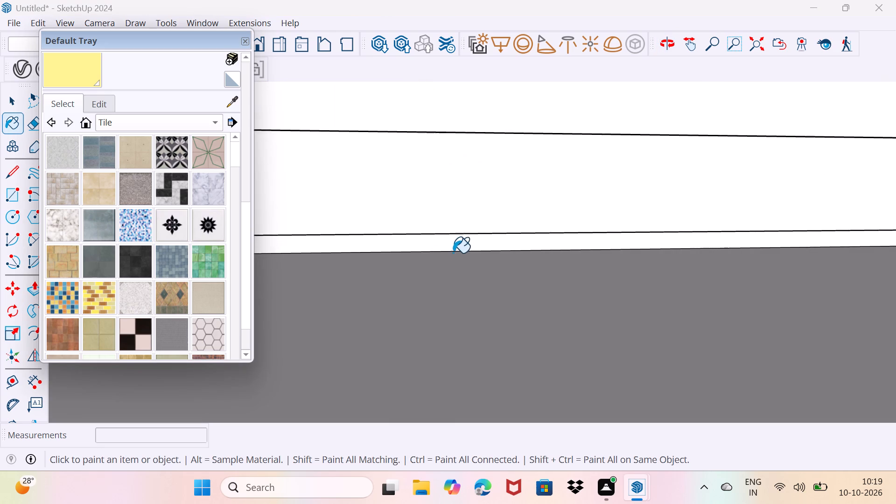
scroll(453, 253, up, 2)
middle_drag(454, 252, 462, 279)
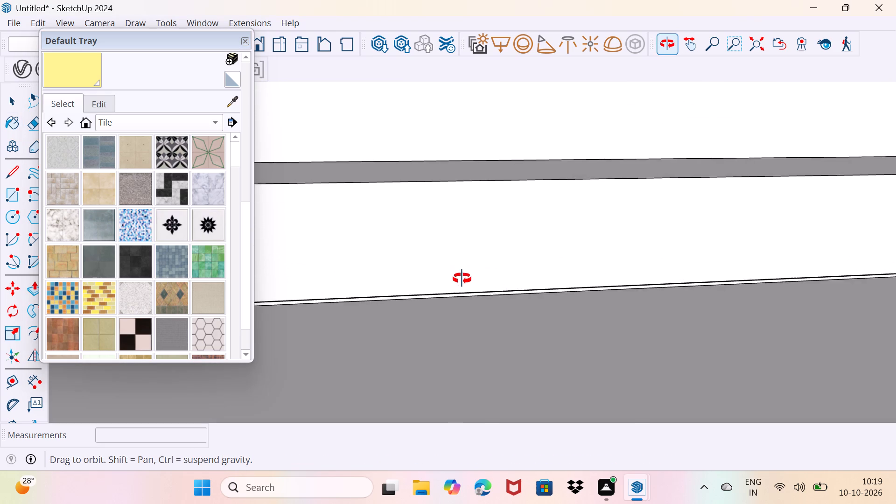
middle_drag(462, 279, 511, 152)
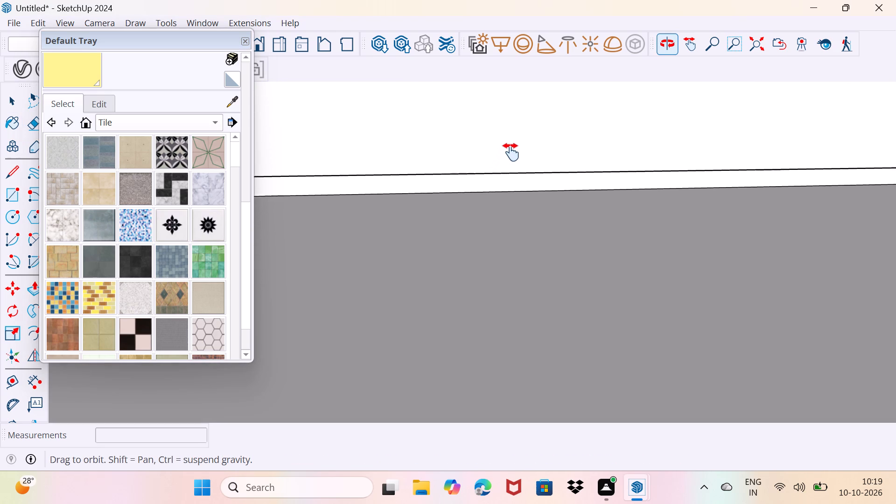
middle_drag(511, 152, 543, 108)
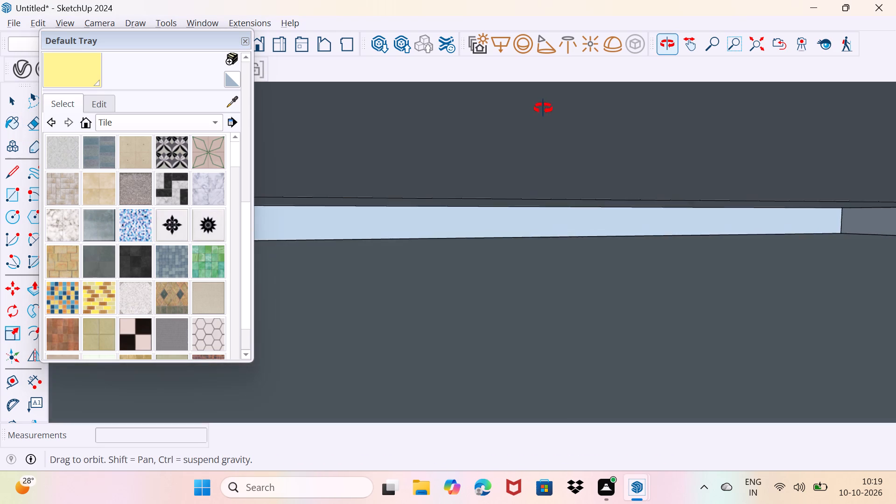
middle_drag(543, 108, 544, 117)
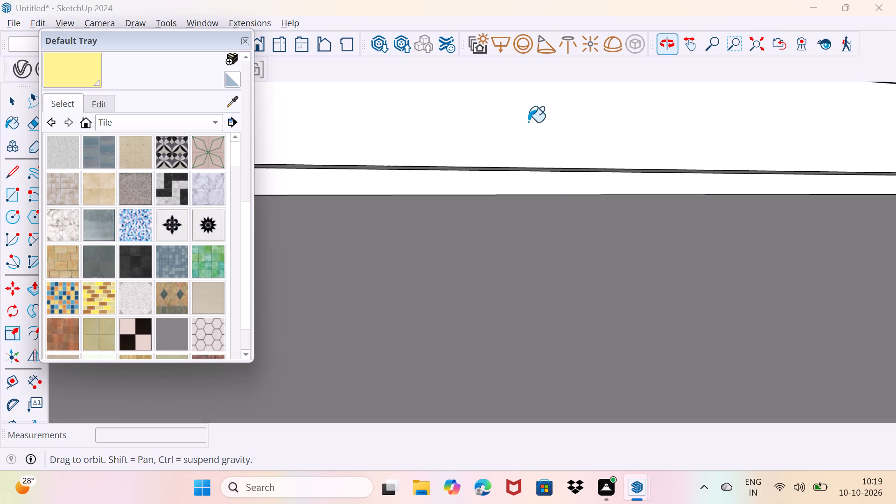
scroll(509, 176, up, 15)
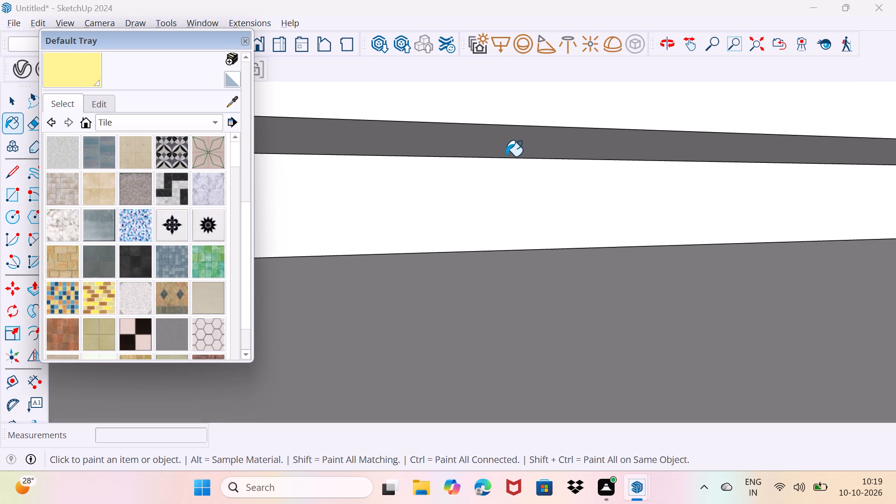
scroll(506, 156, up, 2)
click(521, 123)
scroll(514, 135, down, 14)
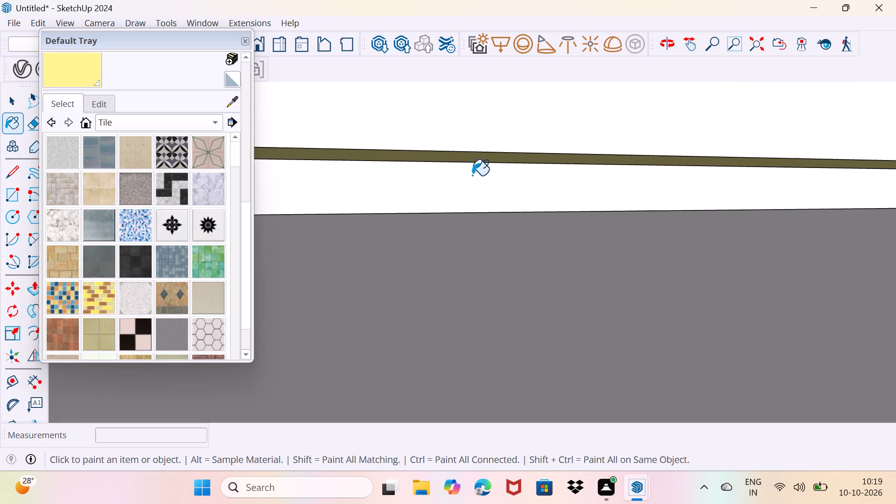
scroll(472, 175, down, 11)
click(250, 41)
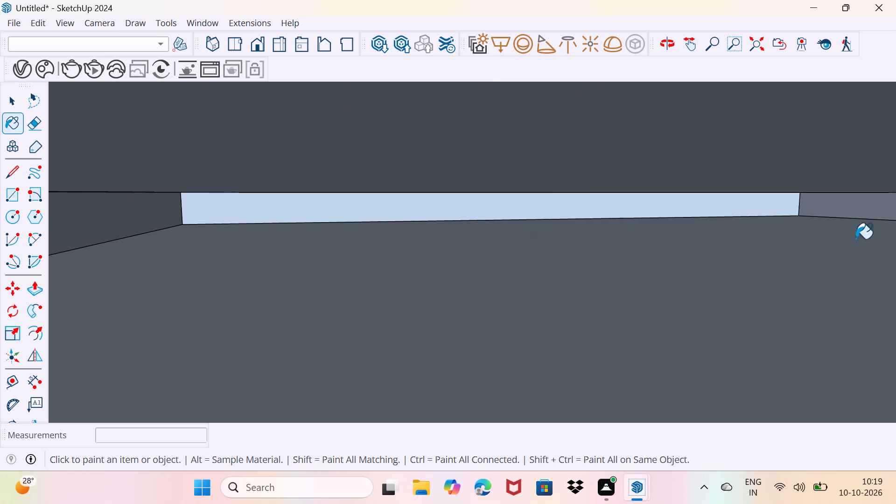
Rotate the CNC jali panel standing outside the room 90 degrees about the vertical axis so it faces the room's open front.
click(758, 42)
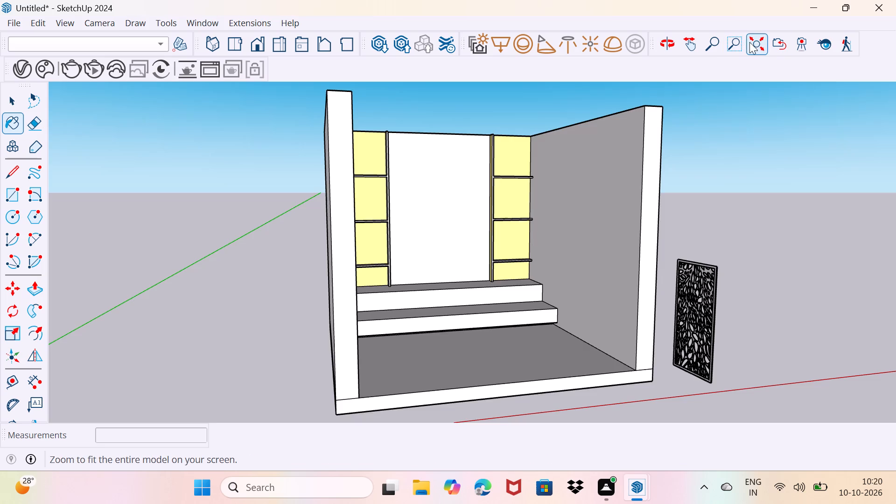
scroll(507, 297, up, 3)
middle_drag(514, 294, 458, 308)
scroll(458, 308, down, 2)
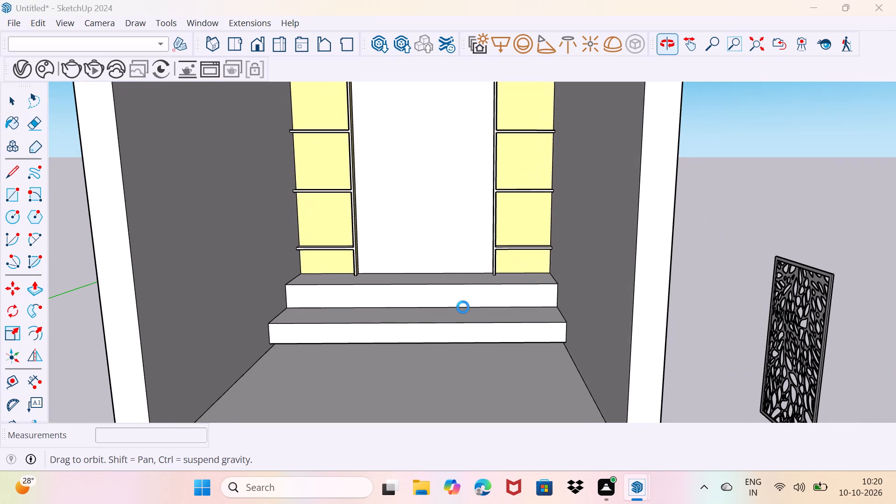
scroll(463, 307, down, 1)
click(243, 38)
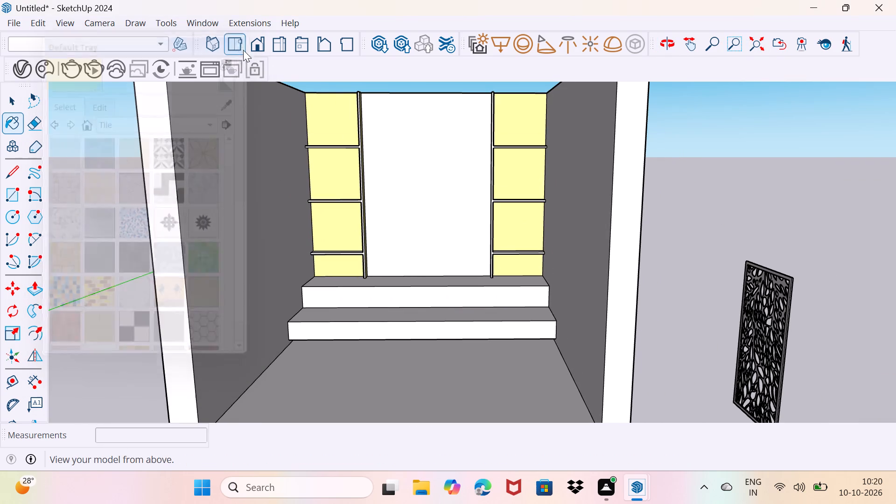
key(space)
key(space)
click(748, 367)
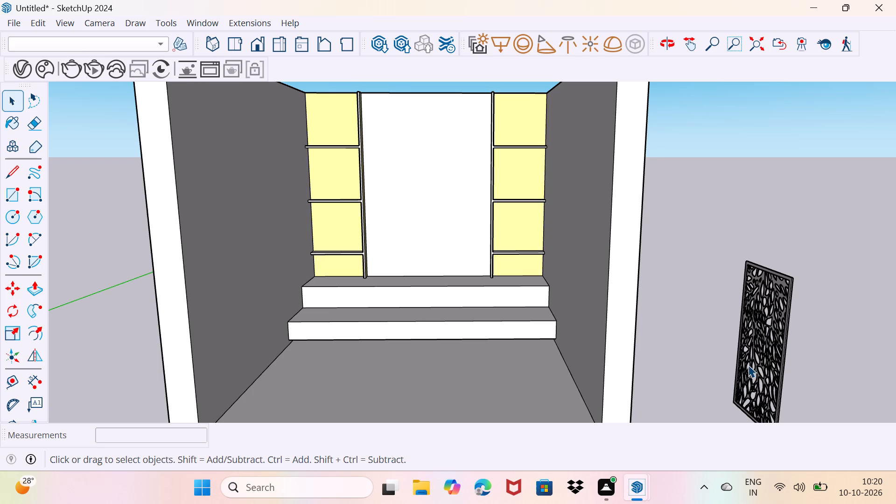
click(762, 364)
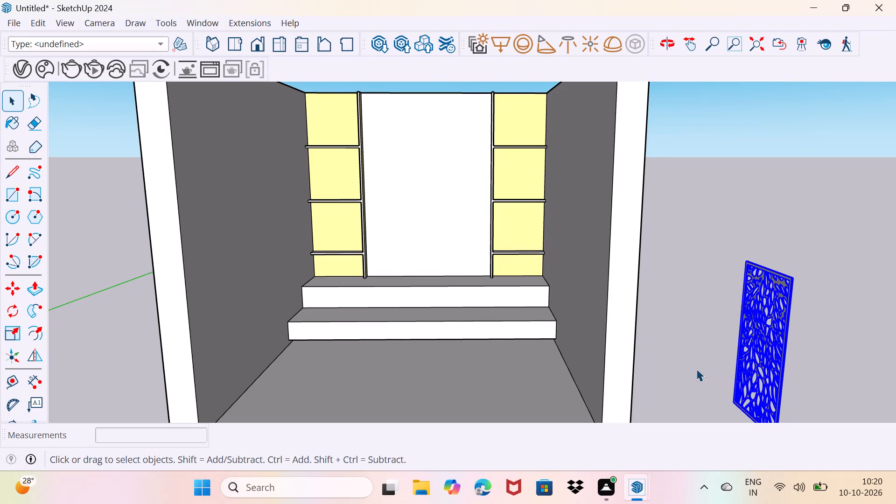
scroll(780, 357, down, 5)
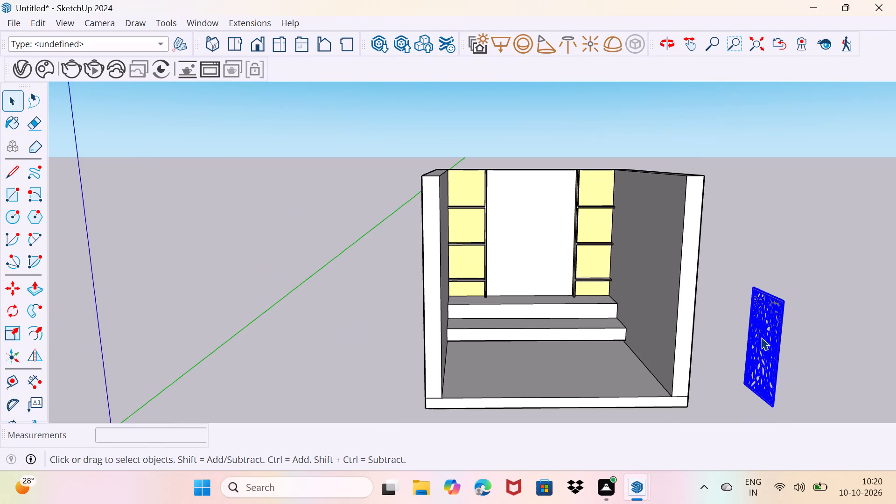
middle_drag(761, 337, 625, 243)
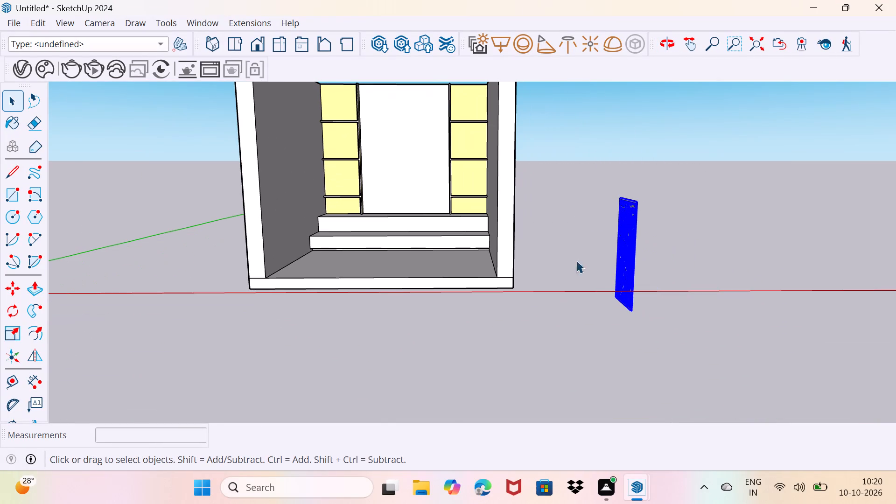
click(10, 309)
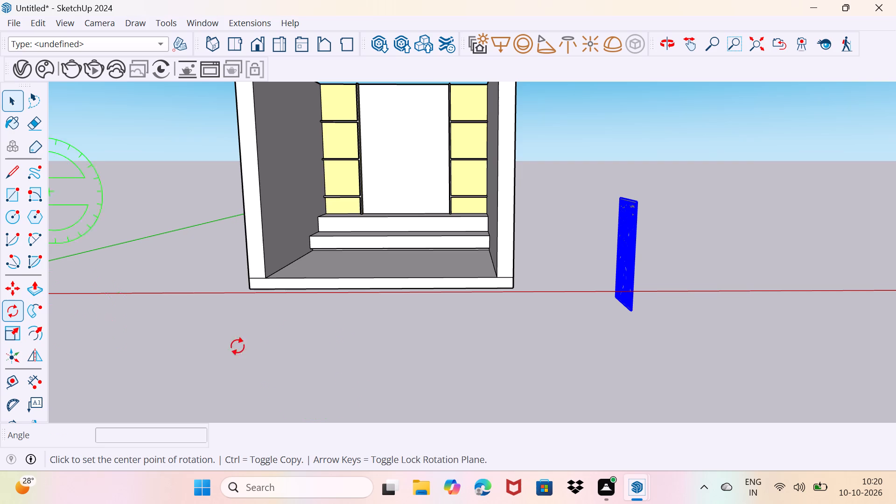
middle_drag(723, 308, 702, 353)
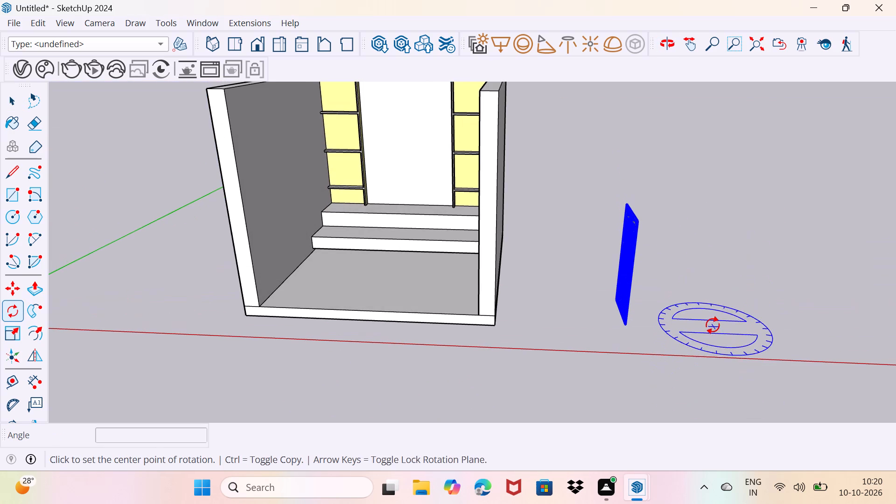
drag(715, 337, 718, 325)
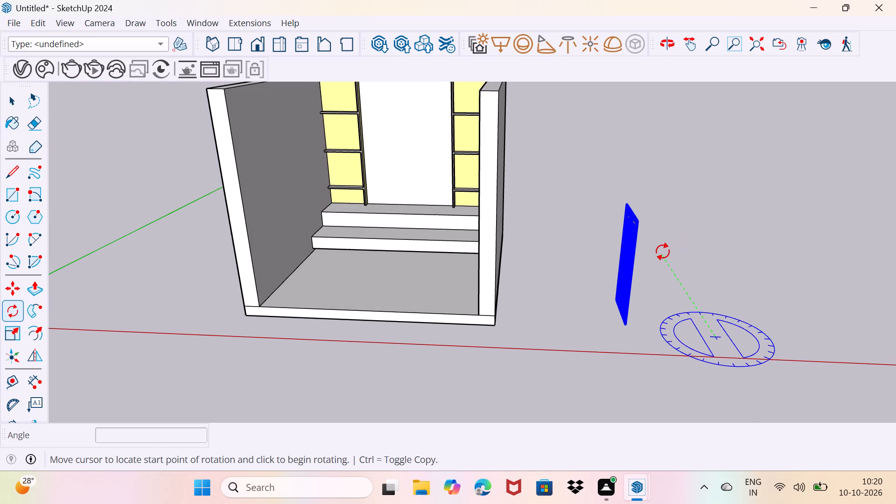
click(663, 252)
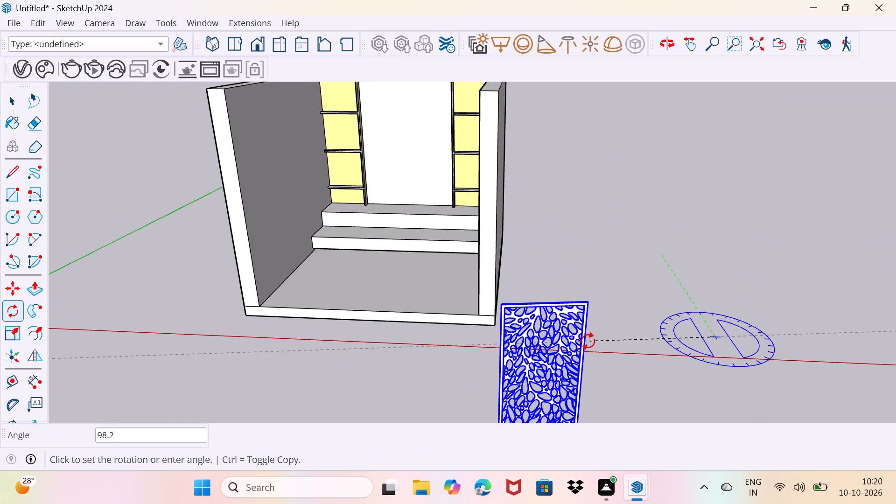
click(588, 327)
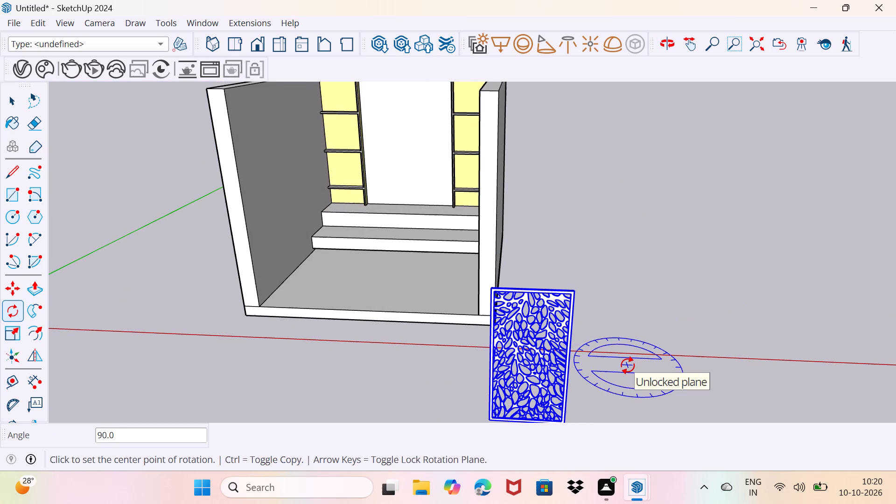
key(space)
Scale the CNC jali panel down uniformly from its upper corner to well under half its size.
middle_drag(616, 367, 651, 320)
click(531, 319)
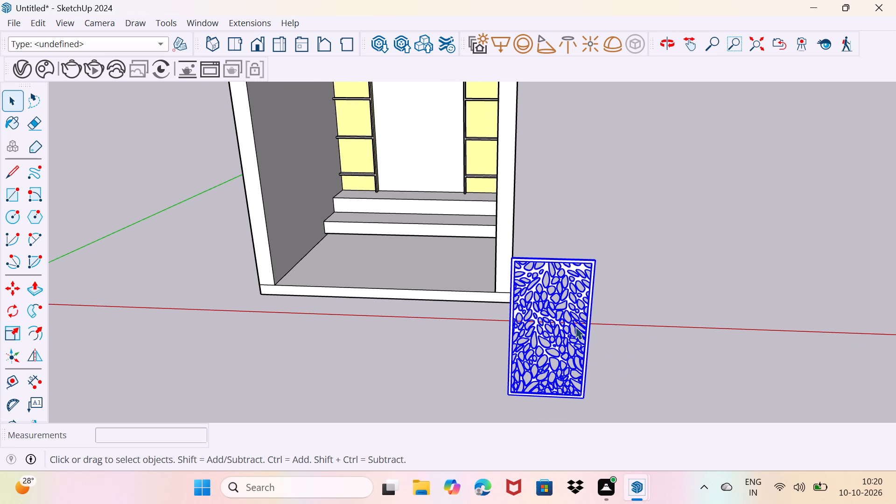
key(m)
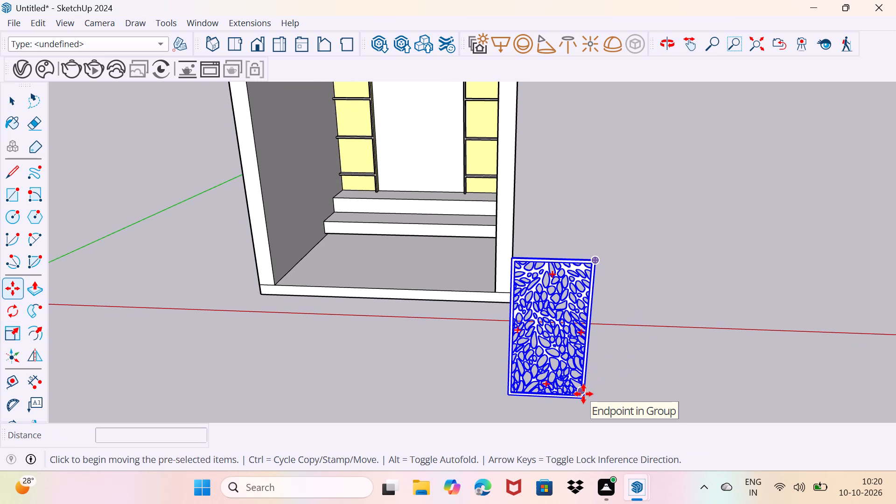
key(s)
drag(514, 259, 542, 314)
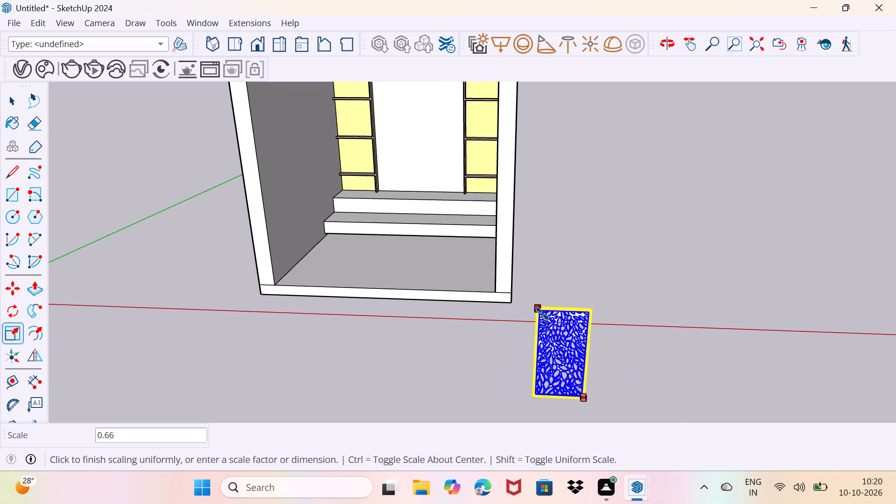
drag(542, 314, 559, 367)
scroll(581, 376, up, 5)
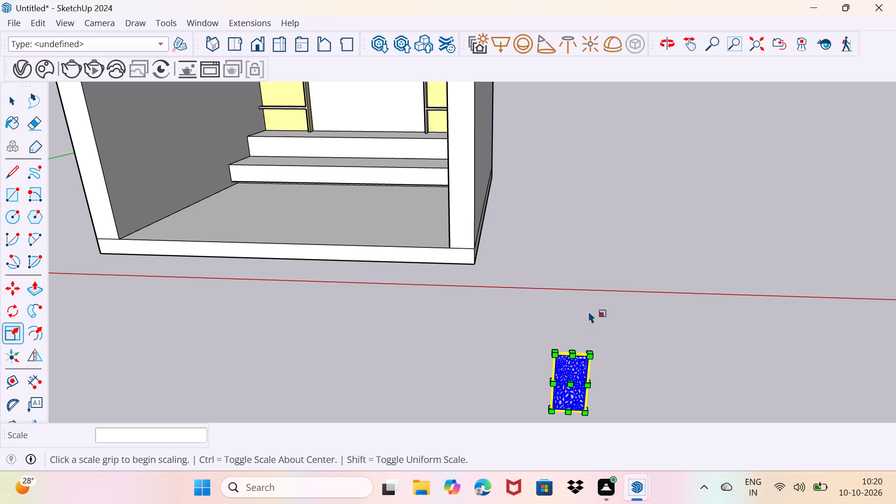
Move the CNC jali panel by its bottom corner about 11' 8" onto the room floor in front of the lower platform tier.
key(m)
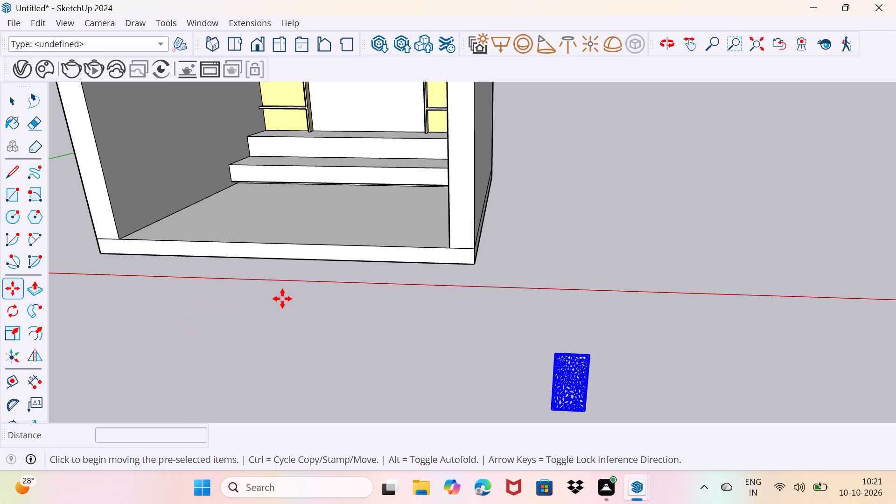
middle_drag(282, 299, 428, 373)
scroll(430, 381, down, 2)
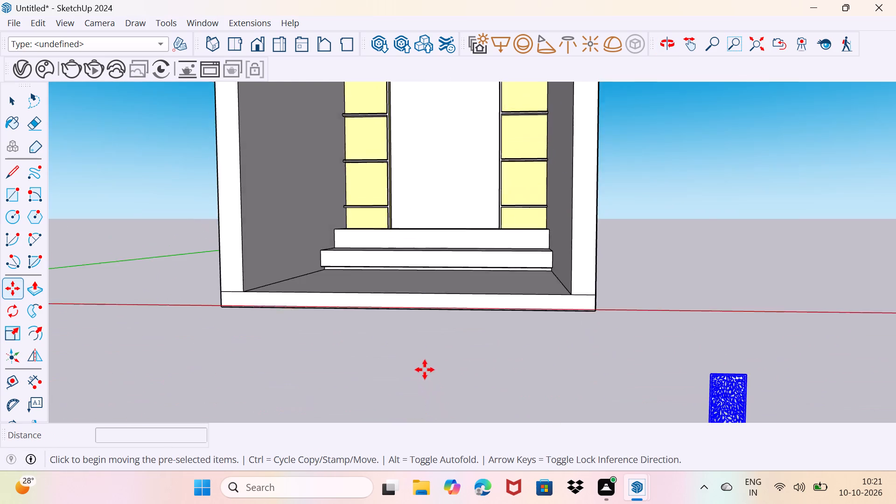
scroll(460, 358, down, 2)
middle_drag(626, 389, 623, 382)
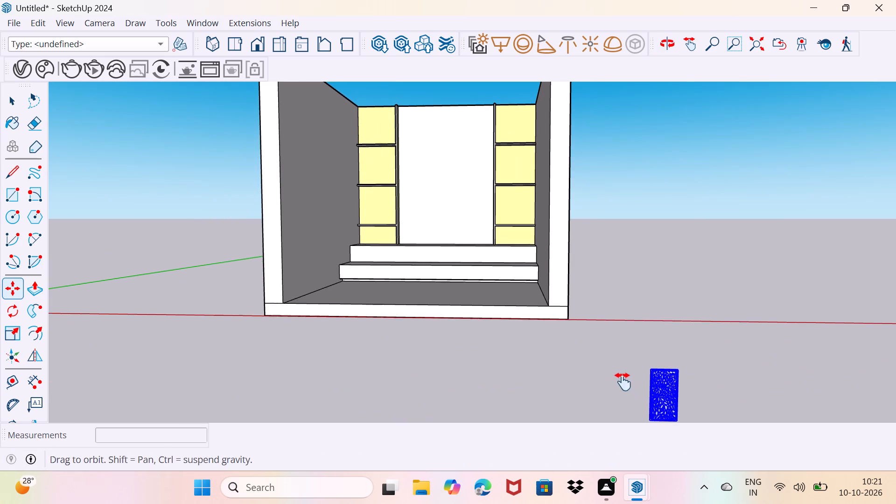
middle_drag(623, 382, 618, 315)
scroll(656, 350, up, 6)
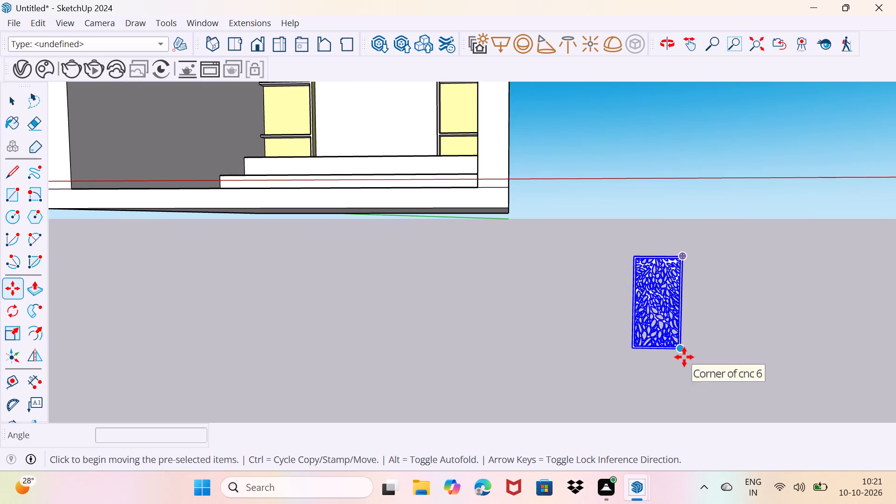
click(680, 352)
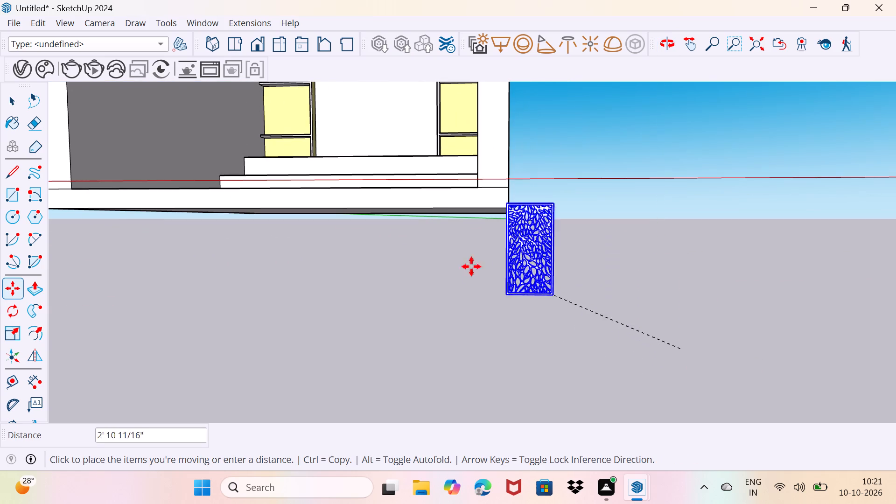
middle_drag(347, 179, 366, 243)
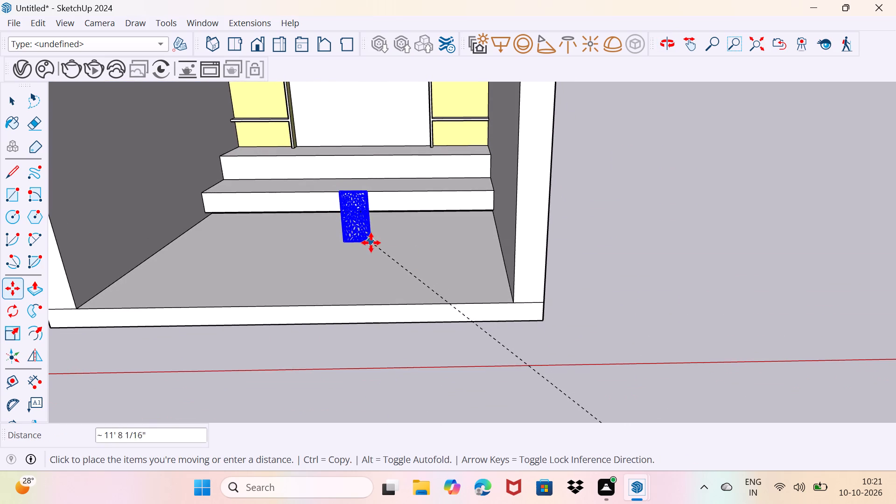
click(371, 243)
shift+middle_drag(388, 225, 475, 353)
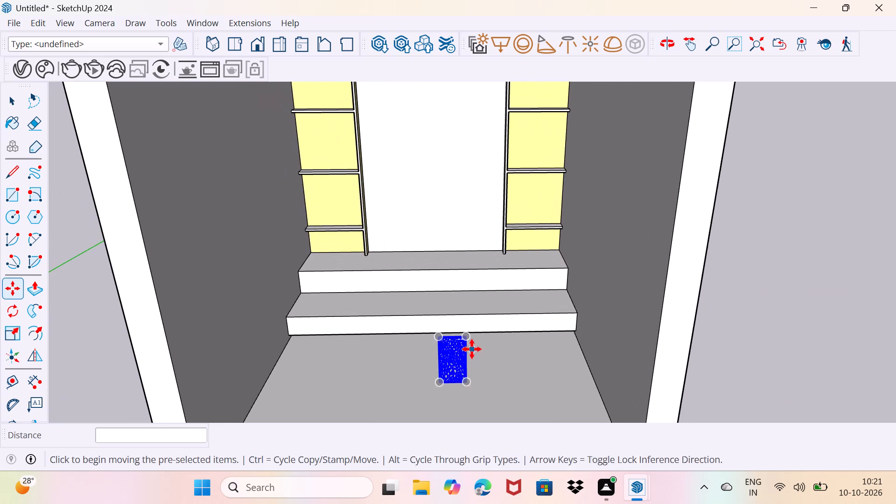
middle_drag(471, 349, 476, 322)
scroll(462, 340, up, 4)
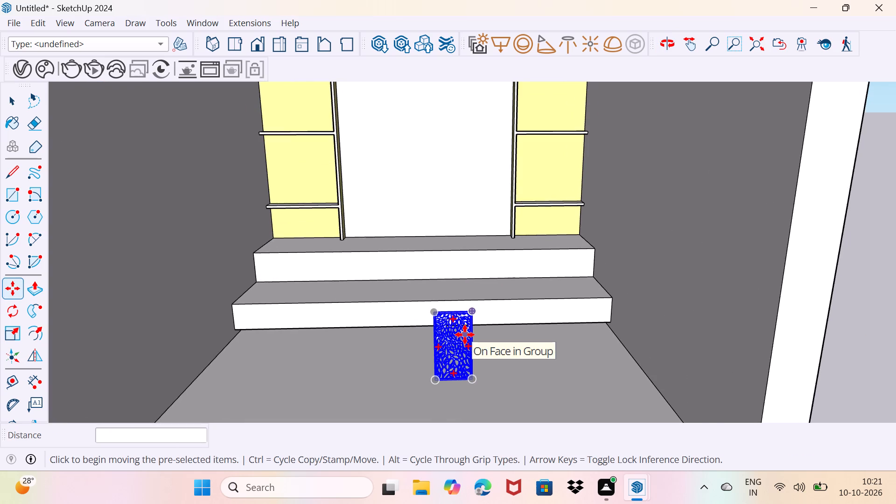
scroll(465, 335, up, 1)
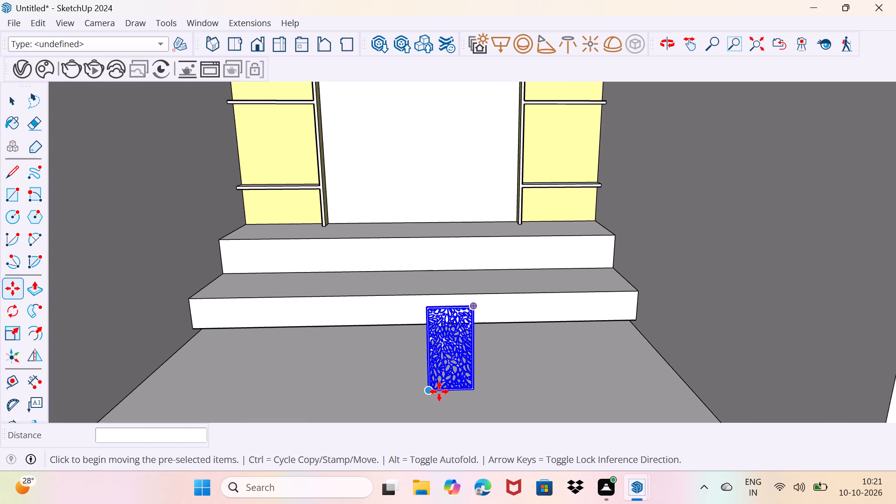
Copy the CNC jali panel from the floor about 10' 11 9/16" onto the left-hand unit's top shelf.
key(m)
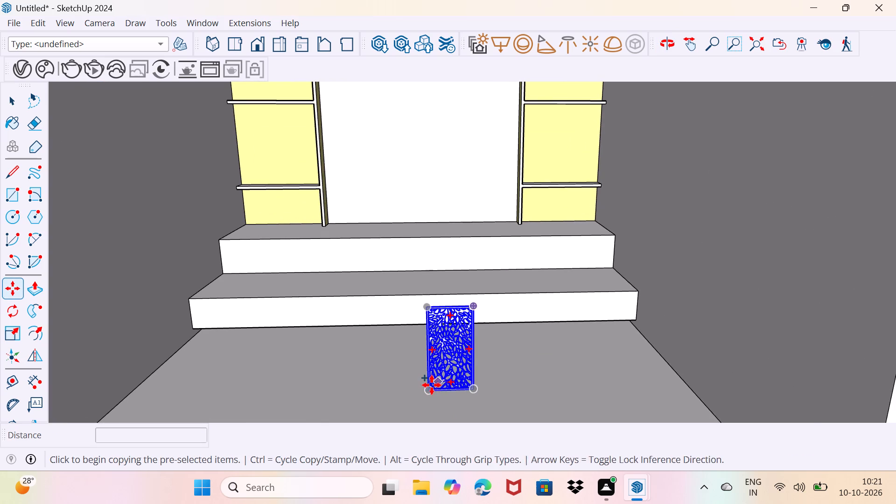
click(431, 388)
middle_drag(279, 220, 315, 267)
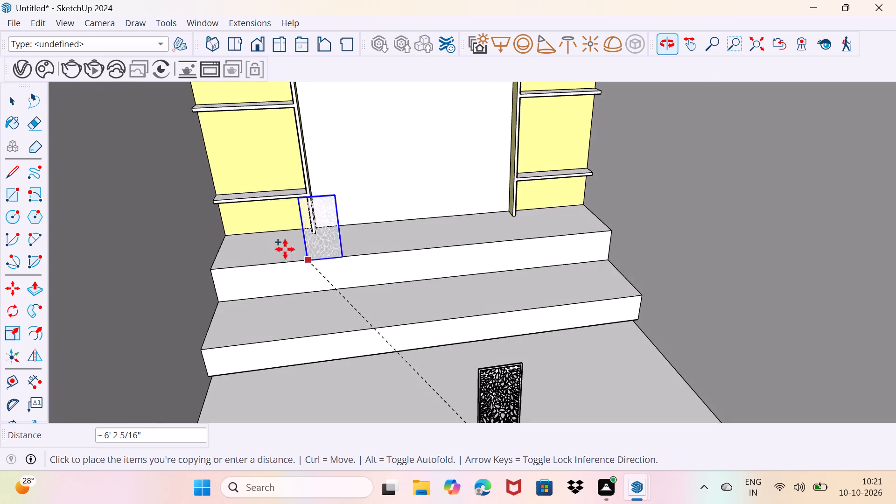
scroll(242, 189, down, 10)
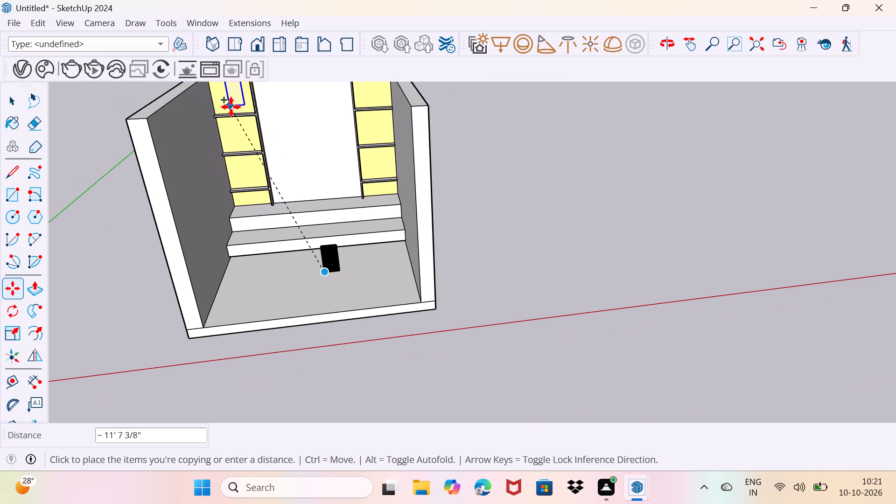
click(235, 112)
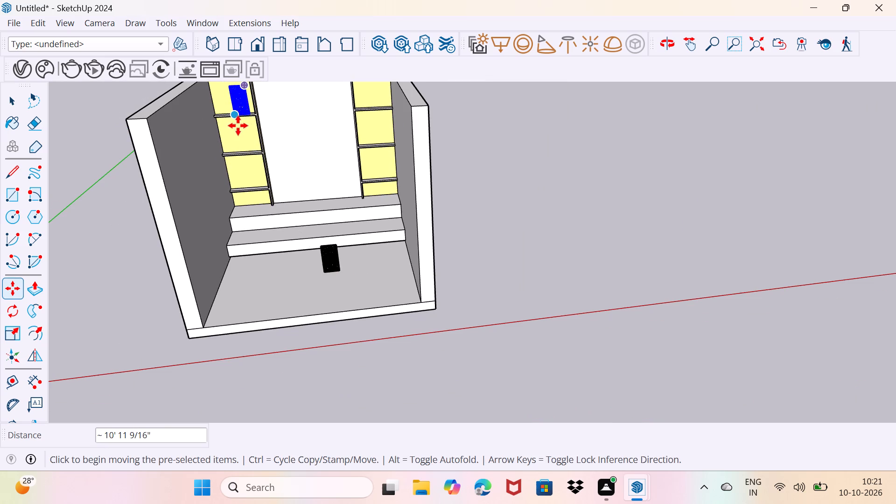
Copy the top-shelf jali panel by its bottom corner about 2' 4 7/16" down onto the left-hand unit's middle shelf.
scroll(246, 114, up, 2)
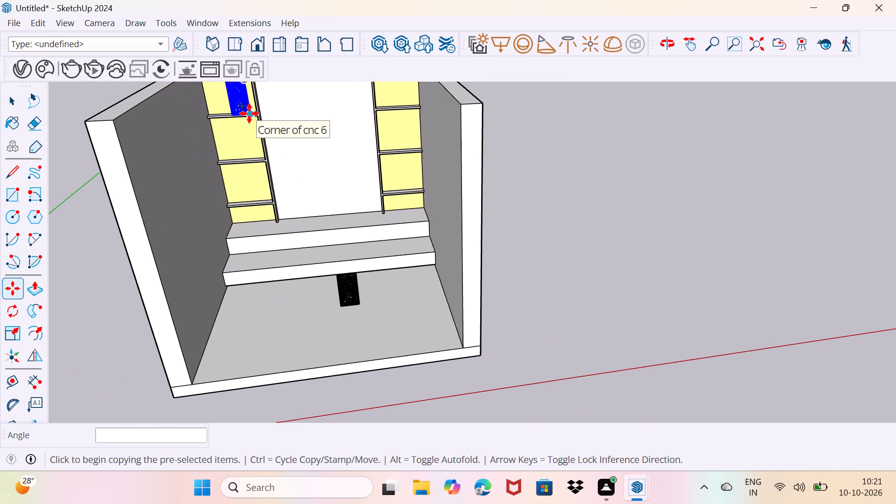
click(249, 113)
click(258, 158)
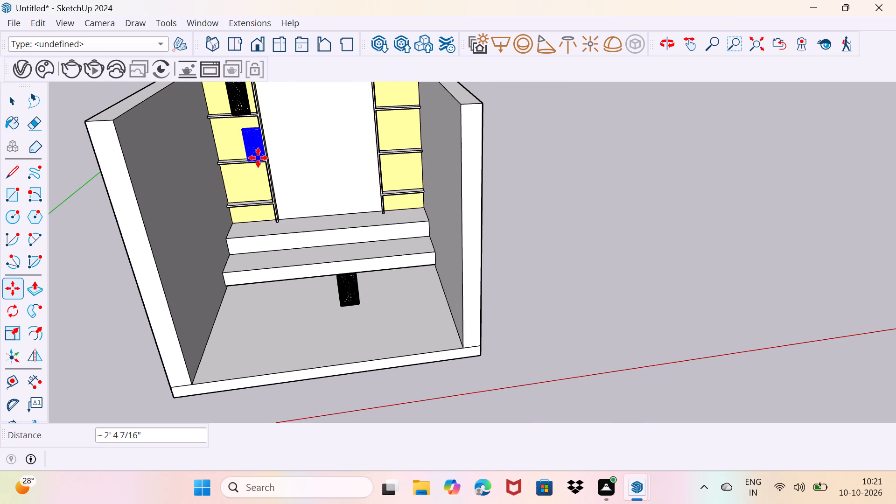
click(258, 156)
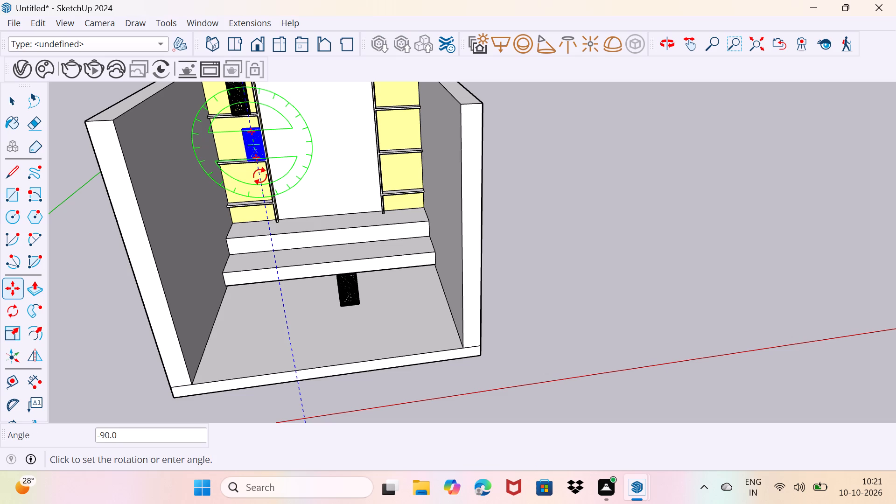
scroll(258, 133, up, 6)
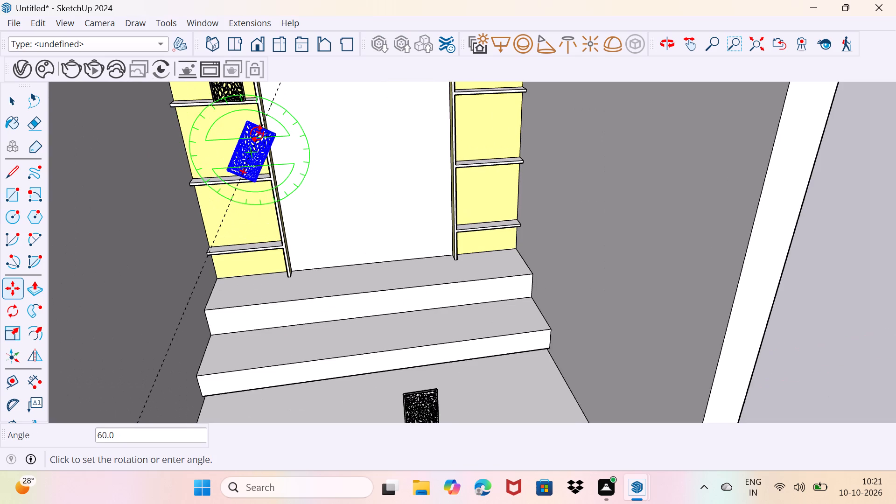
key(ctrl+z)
Copy the jali panel down onto the left-hand unit's lowest shelf, about 2' 4 3/16", and again onto the platform below it.
click(269, 178)
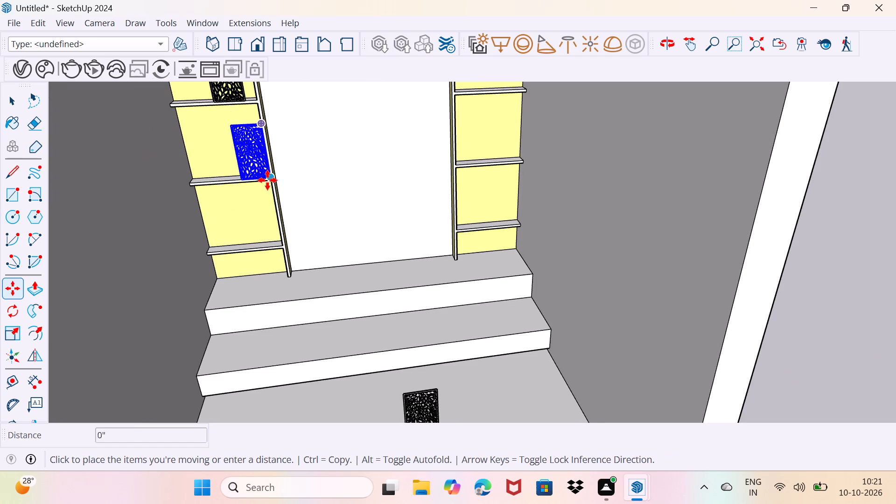
scroll(270, 221, up, 5)
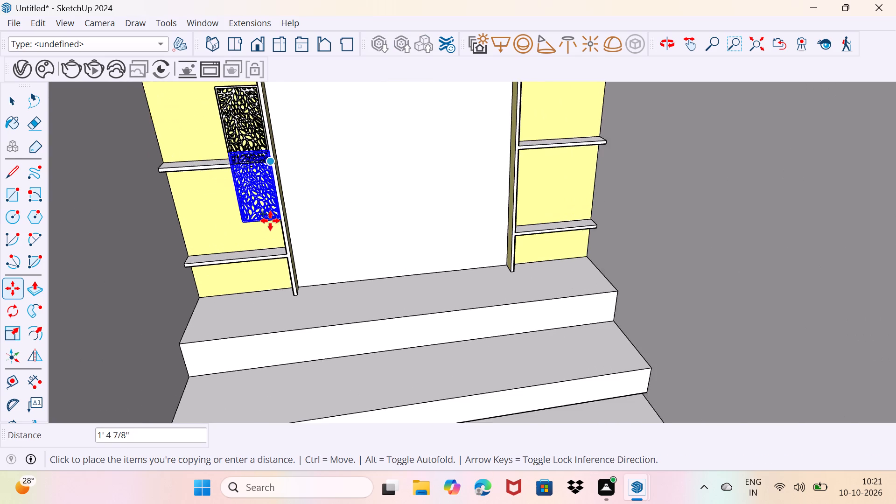
scroll(270, 221, up, 3)
click(292, 275)
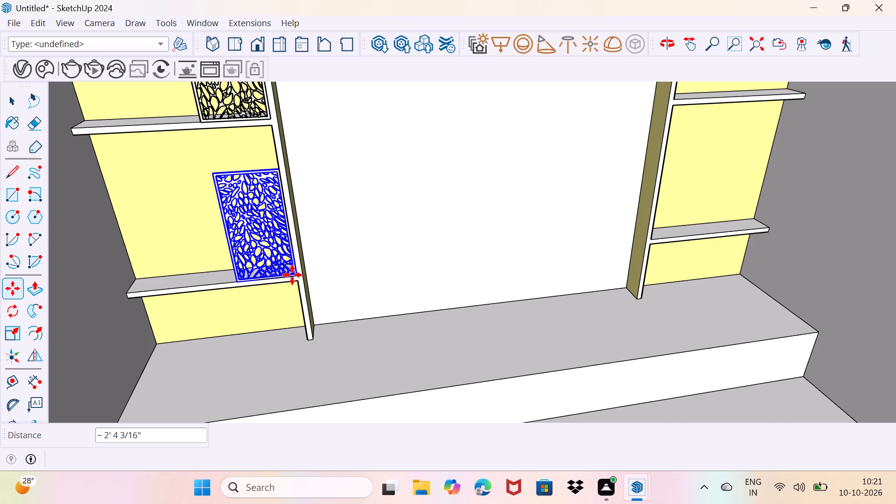
click(292, 275)
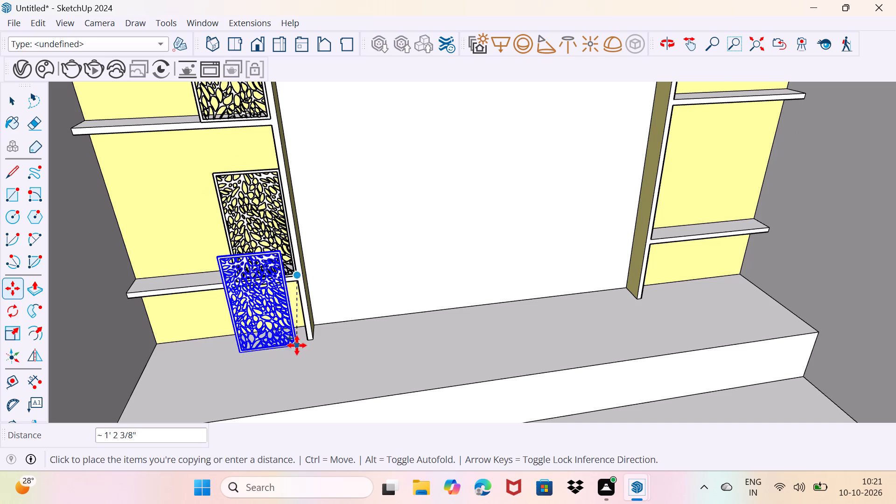
click(301, 342)
Copy the base jali panel 6' 8 1/4" across to the right-hand unit and again about 1' 10 3/4" onto its lowest shelf.
click(301, 342)
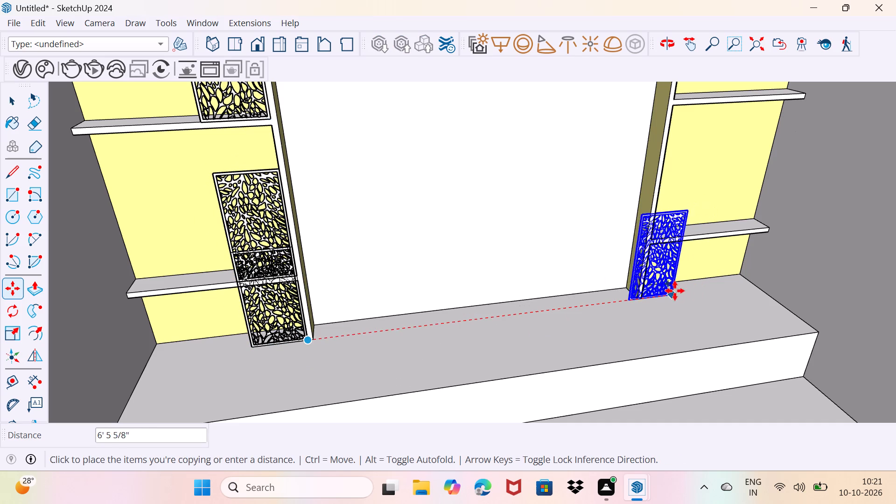
click(683, 291)
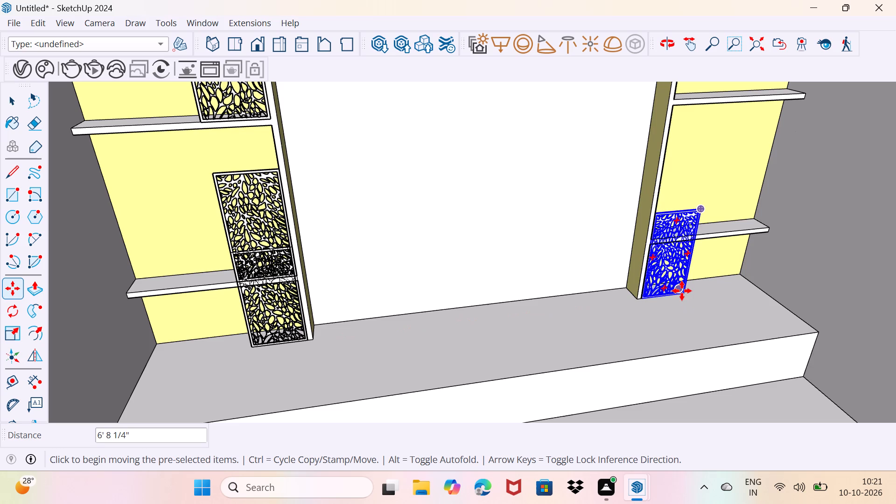
click(683, 294)
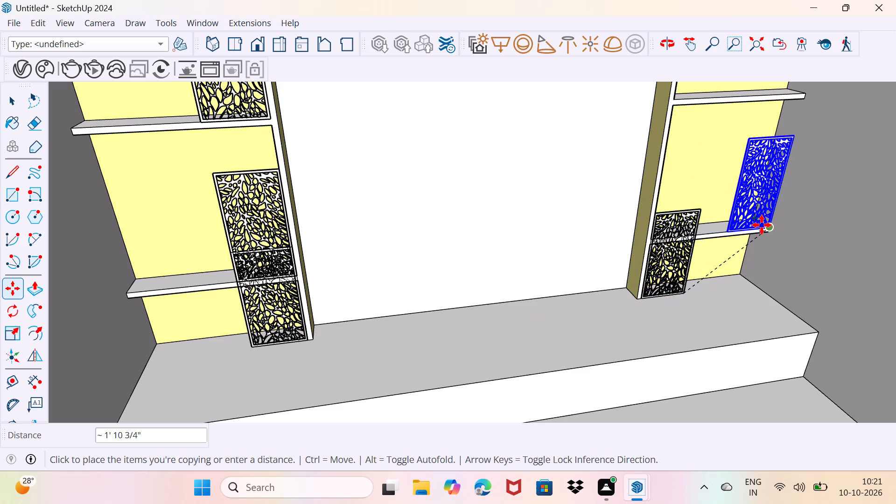
click(762, 225)
Copy the right-hand unit's lowest-shelf jali panel upward onto the middle and top shelves, 2' 4 5/16" apart, and clear the selection.
middle_drag(755, 215, 701, 352)
click(738, 280)
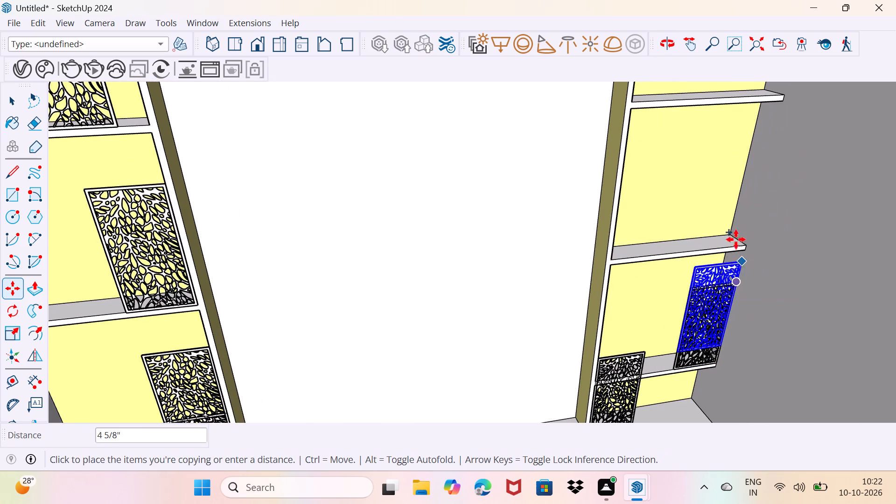
click(770, 142)
click(768, 144)
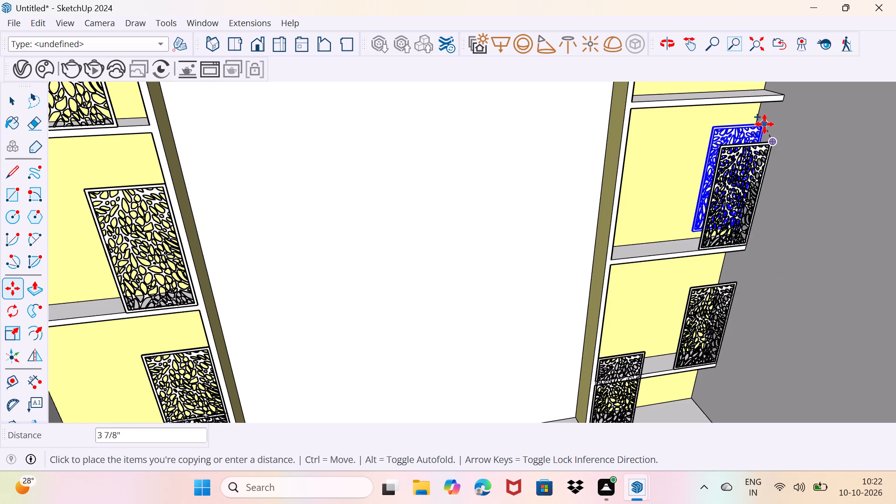
shift+middle_drag(764, 124, 624, 352)
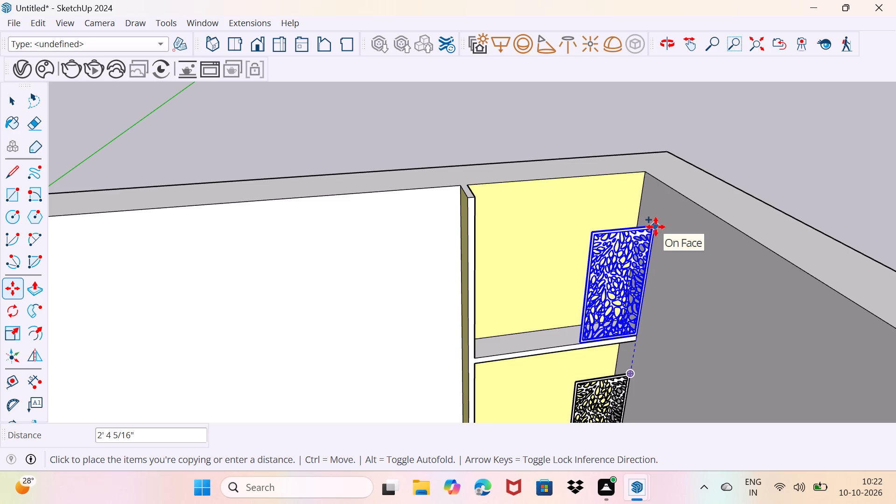
click(656, 227)
key(space)
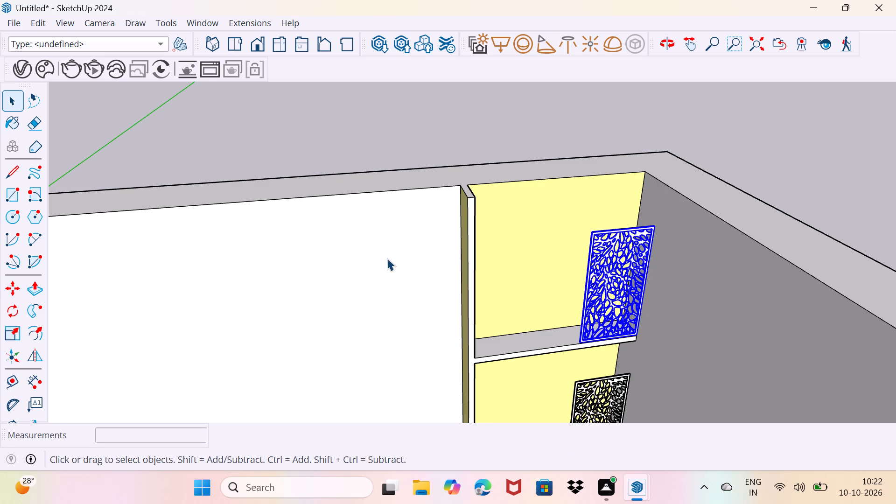
drag(360, 294, 382, 240)
Stretch the left-hand unit's top-shelf jali panel along the red axis until its outer edge reaches the shelf's outer end.
scroll(378, 236, down, 13)
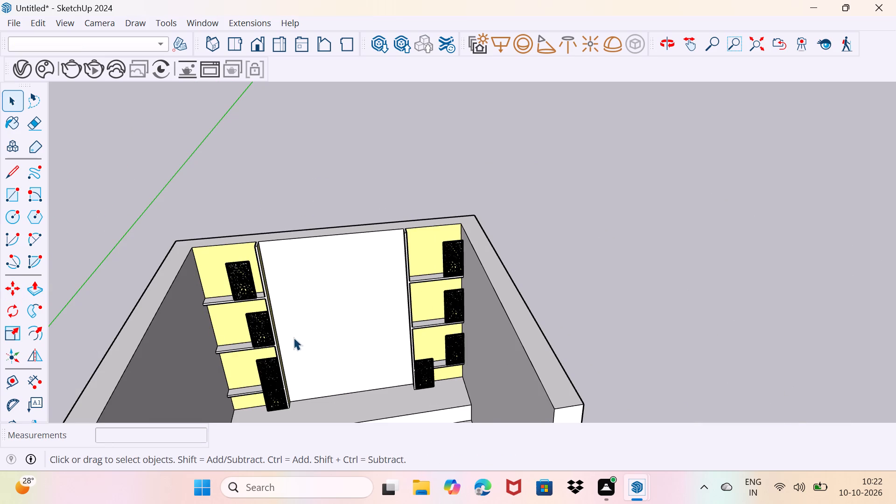
shift+middle_drag(294, 337, 366, 273)
scroll(315, 208, up, 4)
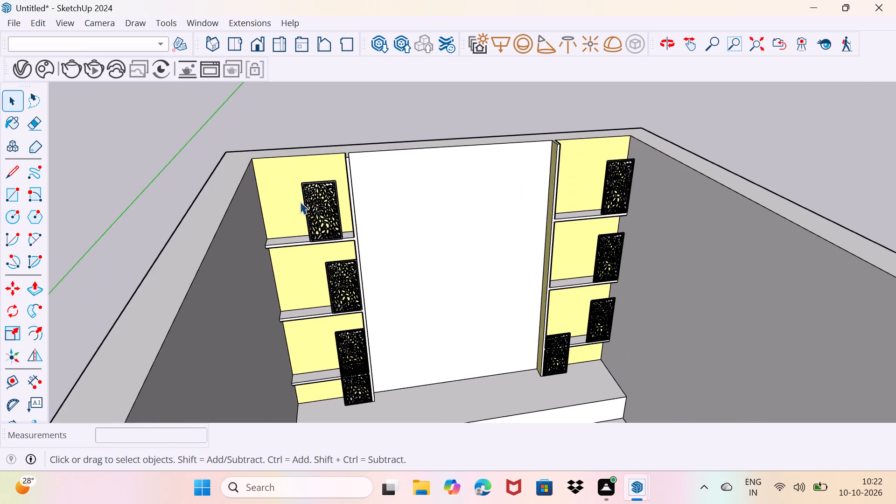
scroll(300, 202, up, 10)
click(334, 223)
middle_drag(336, 230, 349, 233)
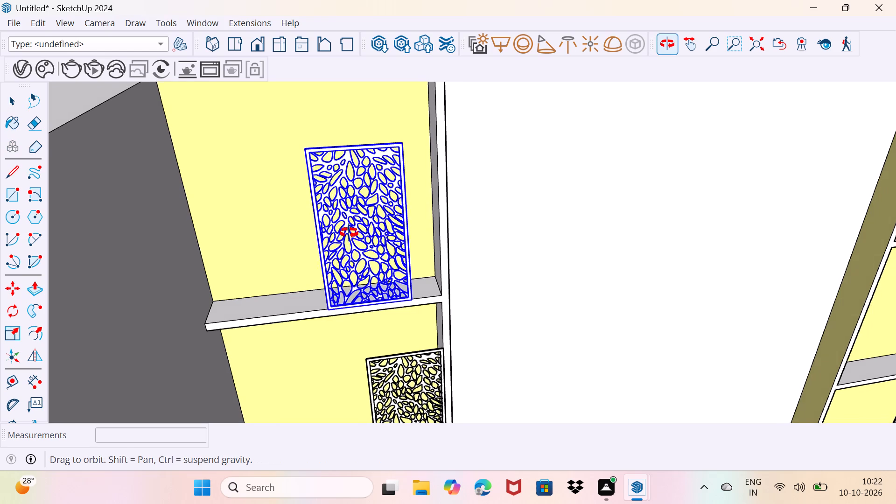
middle_drag(349, 233, 366, 213)
key(s)
scroll(336, 224, up, 4)
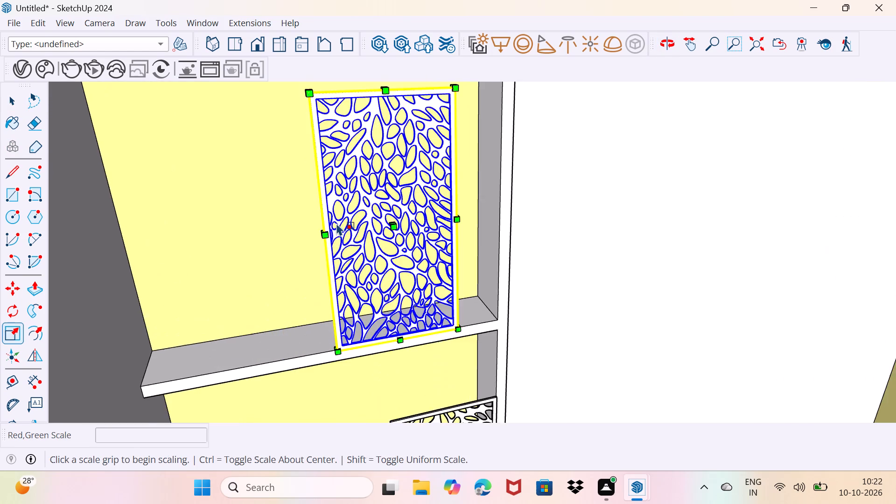
scroll(336, 223, up, 4)
middle_drag(326, 265, 373, 254)
scroll(336, 239, up, 1)
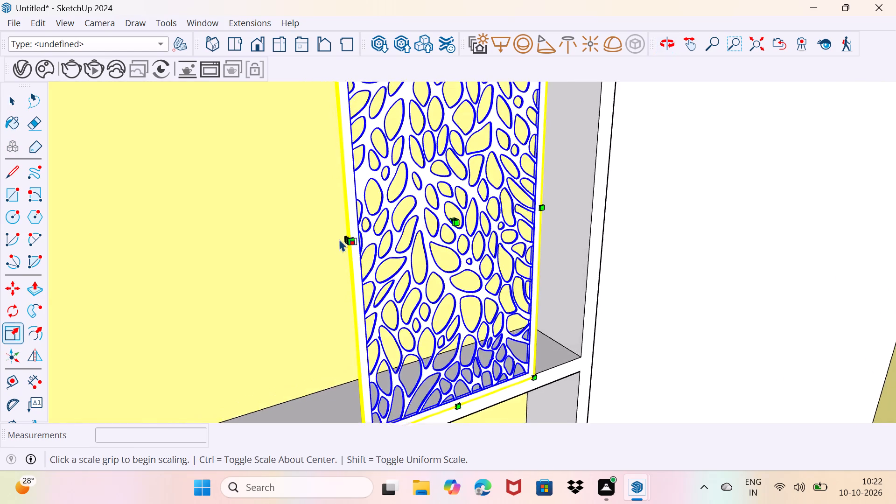
scroll(339, 239, up, 13)
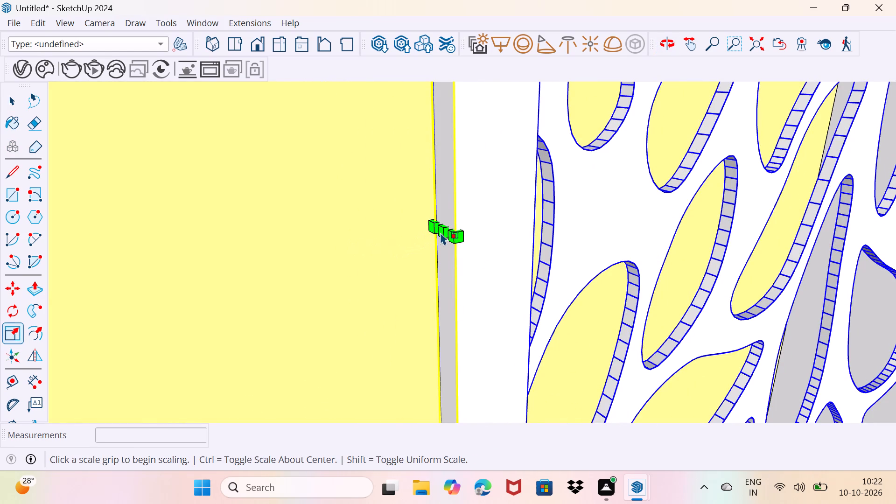
click(442, 232)
scroll(355, 236, down, 8)
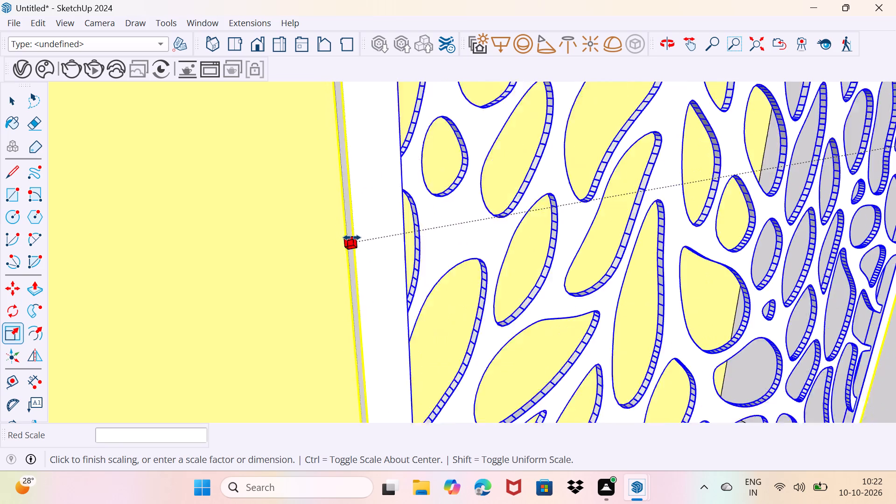
scroll(352, 238, down, 15)
scroll(265, 246, down, 9)
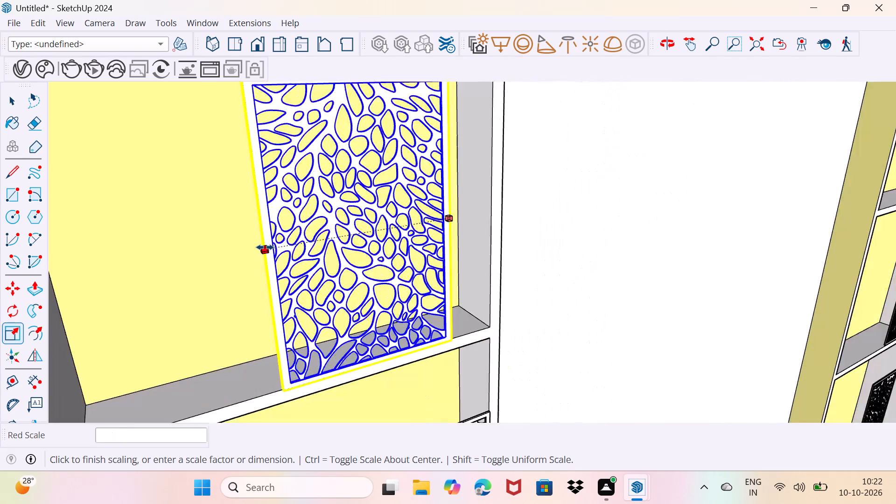
scroll(265, 247, down, 8)
middle_drag(209, 250, 152, 254)
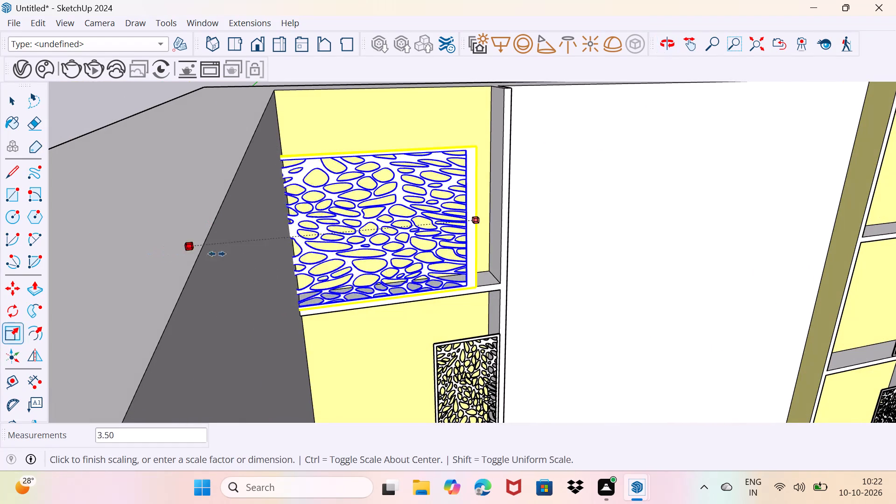
click(245, 243)
Stretch the same jali panel's inner edge along the red axis by about 1.16 toward the unit's vertical divider.
scroll(468, 236, up, 5)
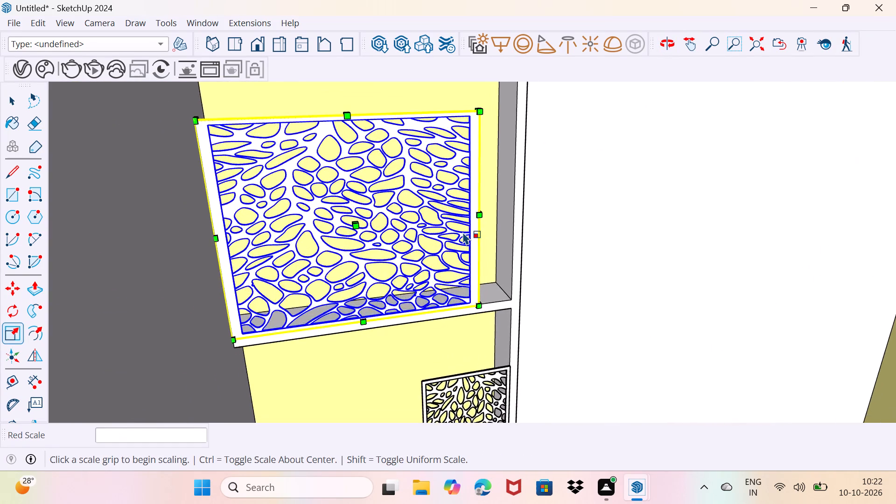
scroll(463, 232, up, 3)
middle_drag(483, 240, 233, 252)
scroll(454, 212, up, 1)
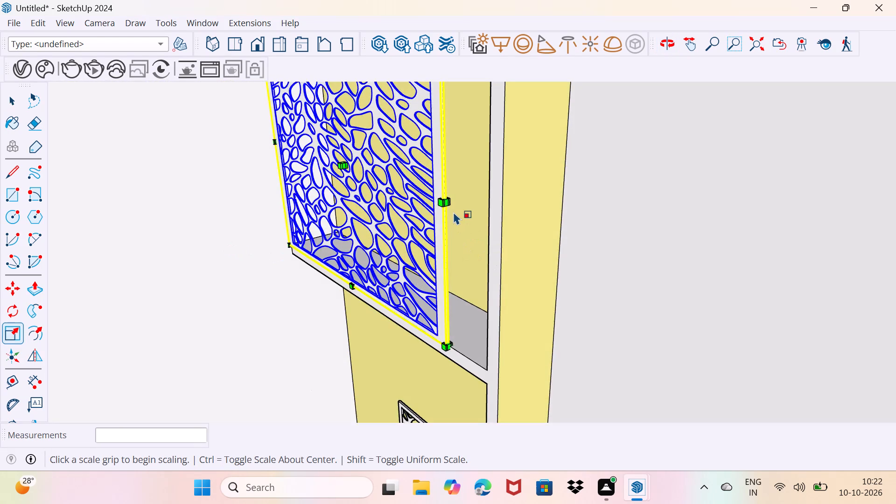
scroll(454, 212, up, 13)
scroll(425, 192, down, 2)
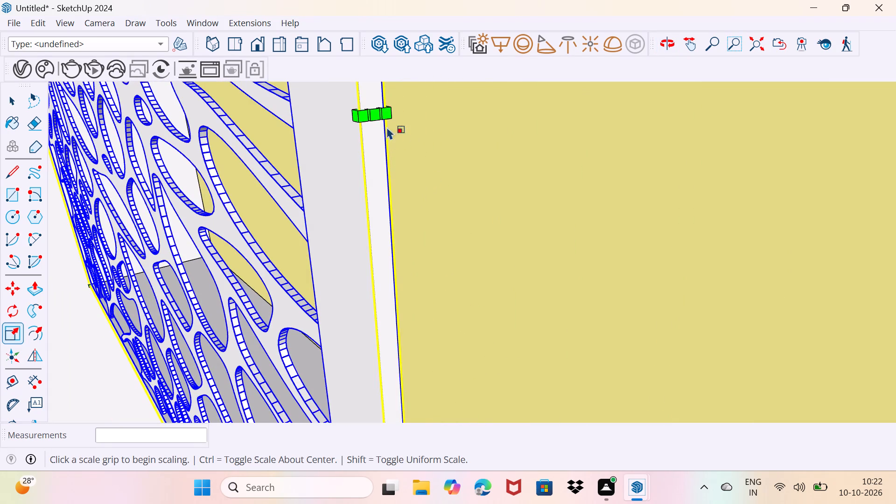
click(377, 115)
scroll(509, 178, down, 10)
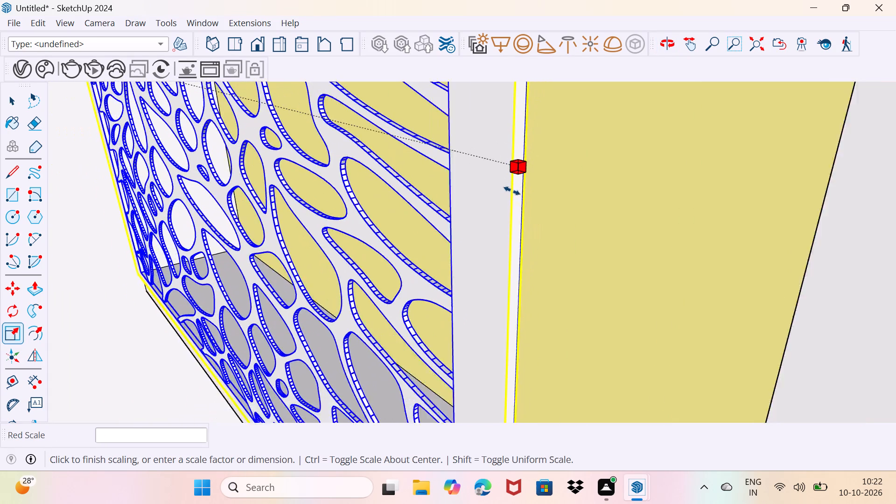
scroll(512, 191, down, 11)
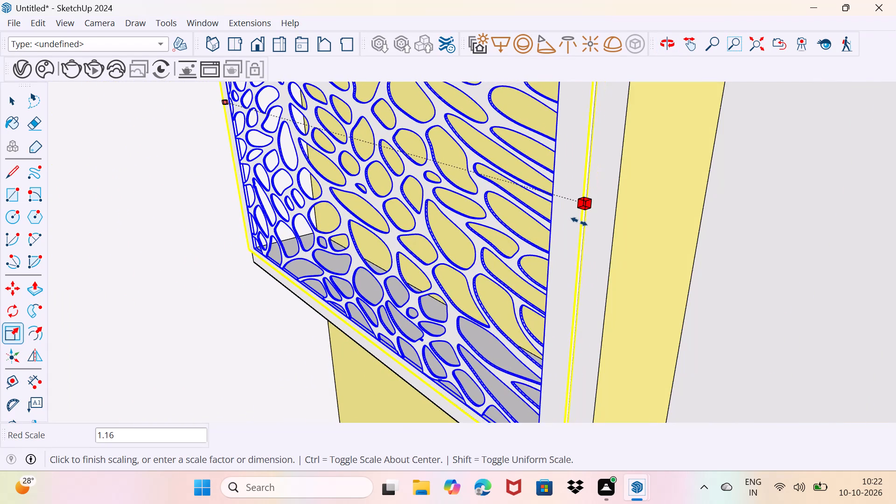
scroll(579, 222, up, 6)
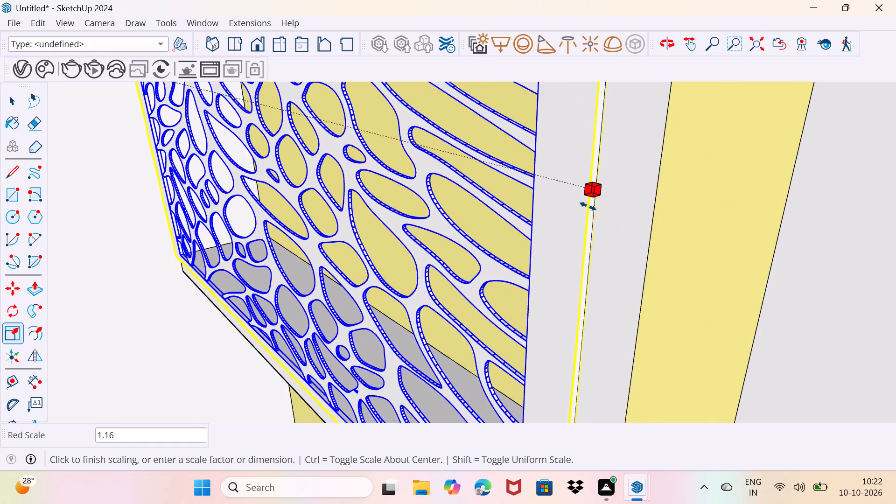
click(588, 206)
scroll(549, 210, down, 14)
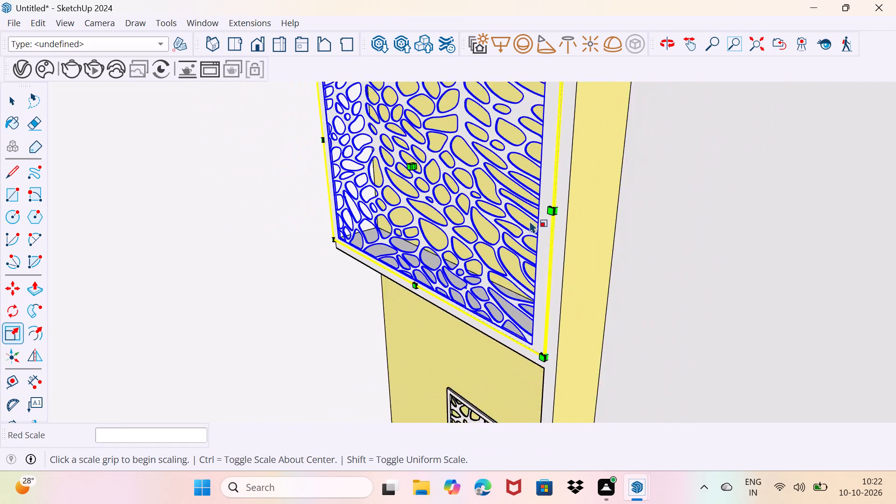
Stretch the left-hand unit's top-shelf jali panel upward along the green axis by about 1.36 to fill the bay's height, and clear the selection.
scroll(530, 221, down, 9)
shift+middle_drag(503, 196, 533, 323)
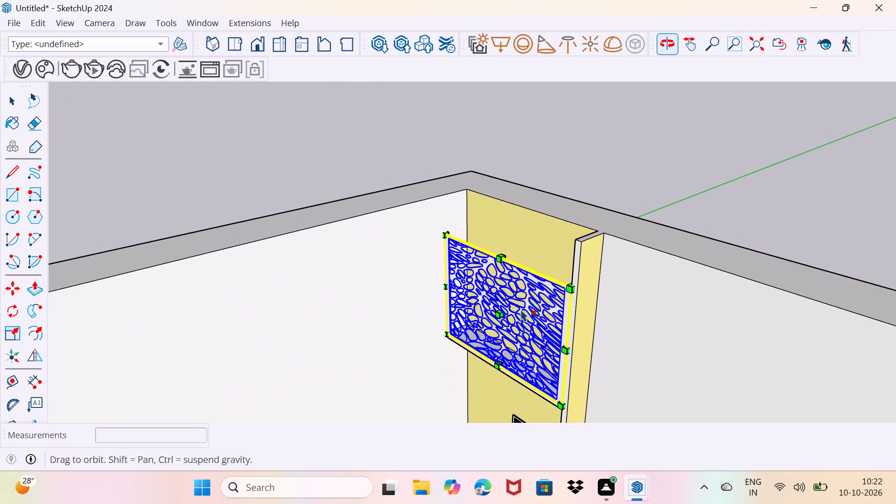
scroll(500, 255, up, 13)
scroll(490, 248, down, 2)
scroll(509, 287, up, 2)
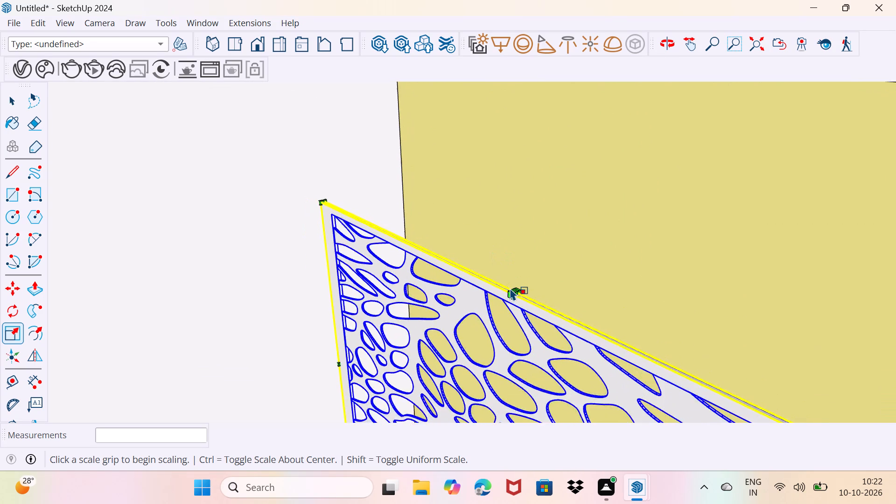
scroll(510, 288, up, 15)
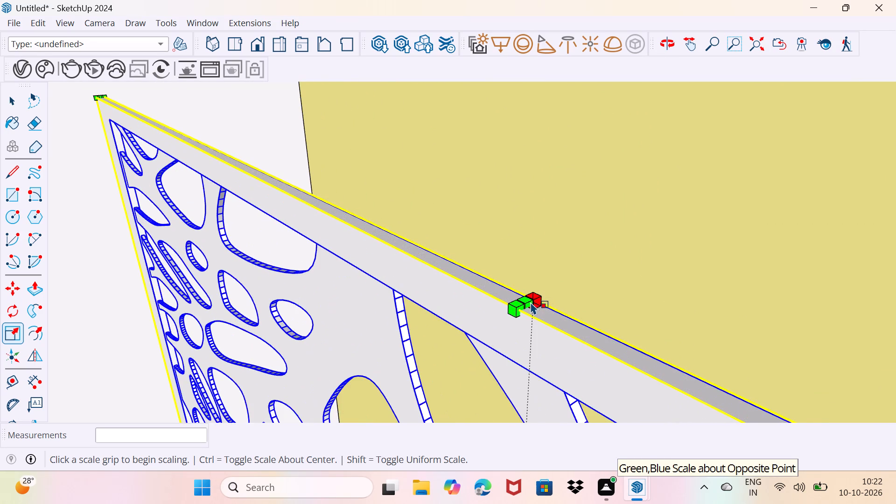
click(529, 302)
scroll(559, 215, down, 12)
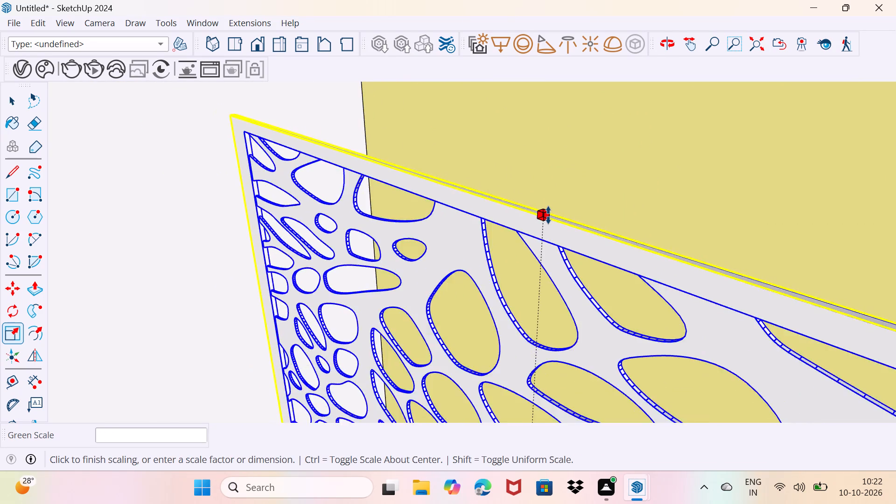
scroll(548, 215, down, 20)
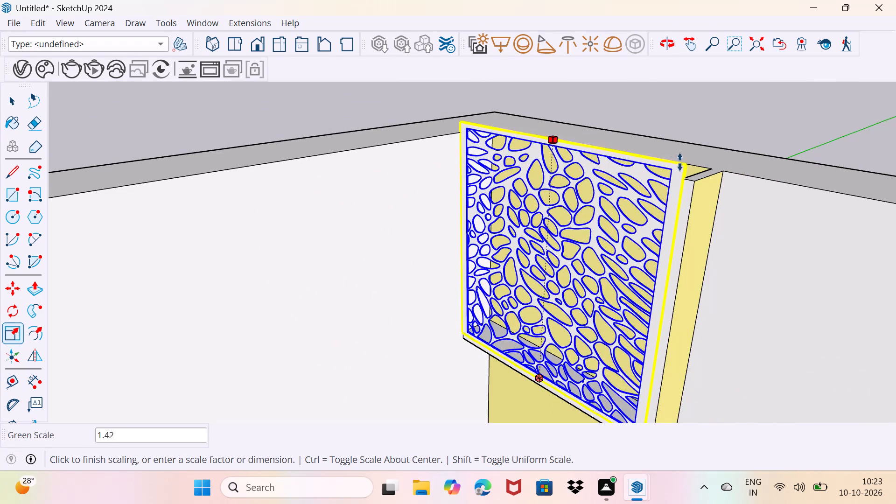
click(700, 166)
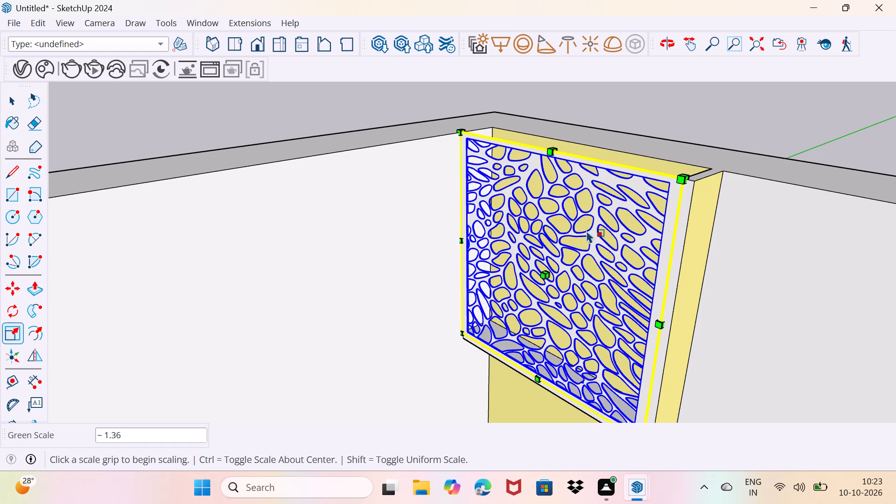
key(space)
drag(543, 274, 567, 249)
Move the left-hand unit's top-shelf jali panel about 4 3/8" back from the shelf's front edge into the bay, and clear the selection.
shift+middle_drag(547, 276, 553, 238)
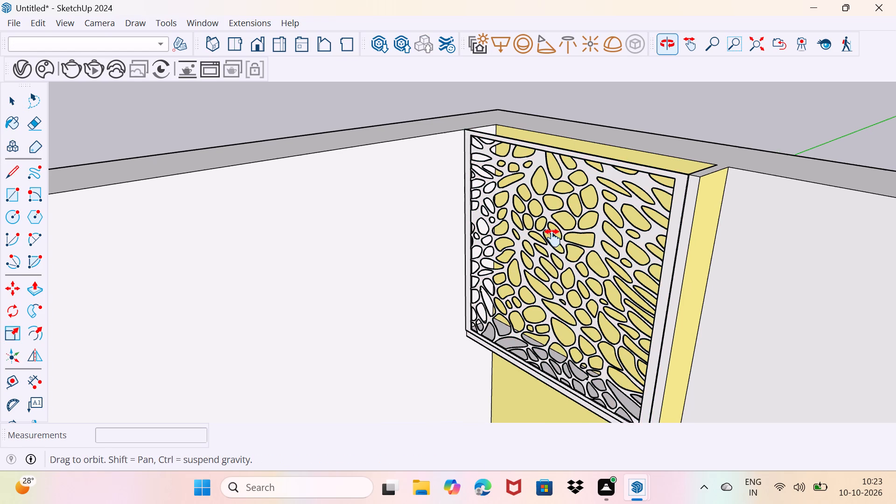
shift+middle_drag(553, 238, 535, 161)
middle_drag(561, 261, 664, 273)
click(607, 252)
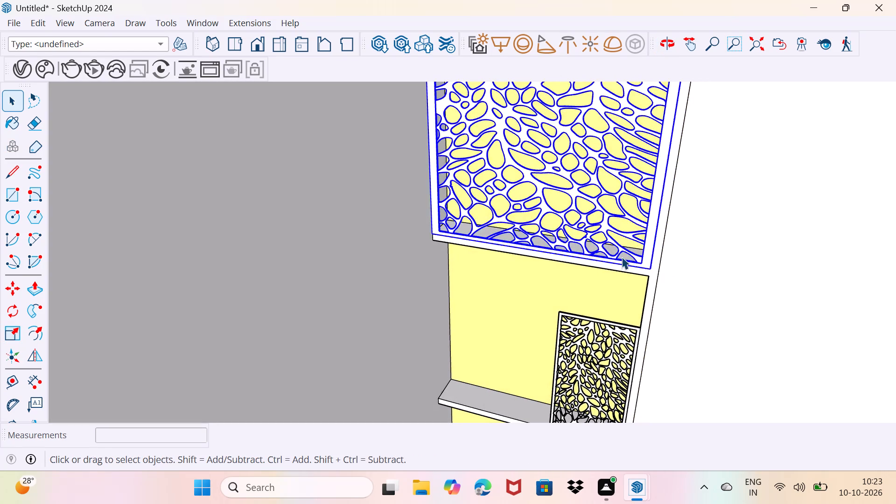
scroll(629, 259, up, 8)
key(m)
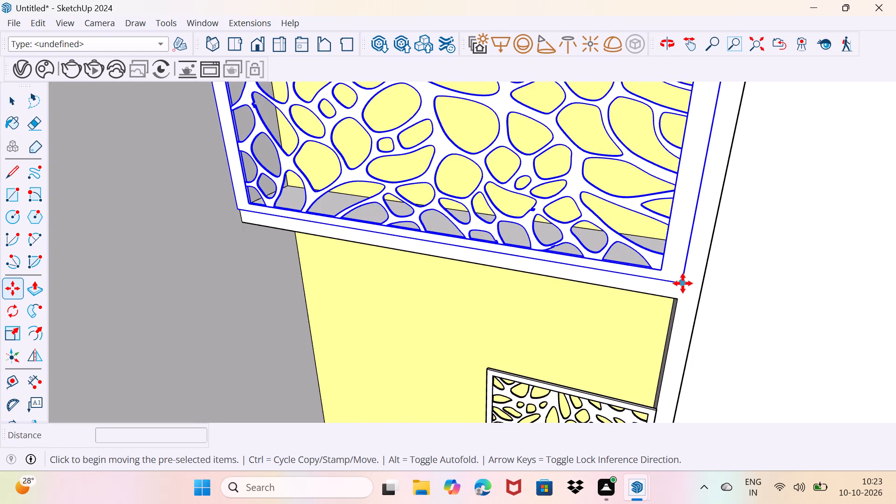
click(679, 280)
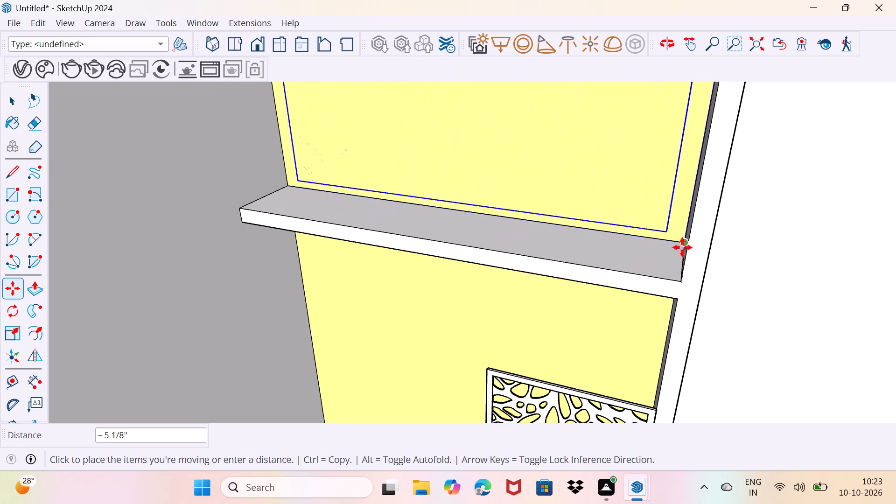
scroll(679, 247, up, 4)
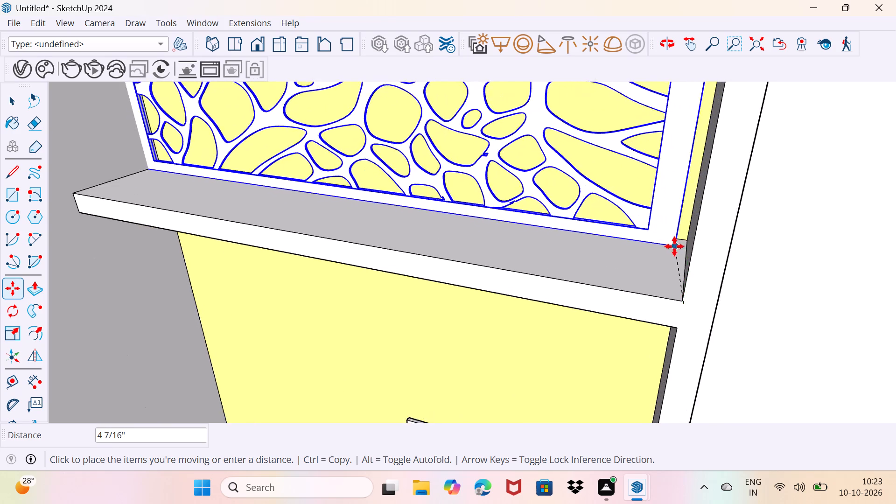
scroll(674, 246, up, 2)
middle_drag(691, 255, 705, 257)
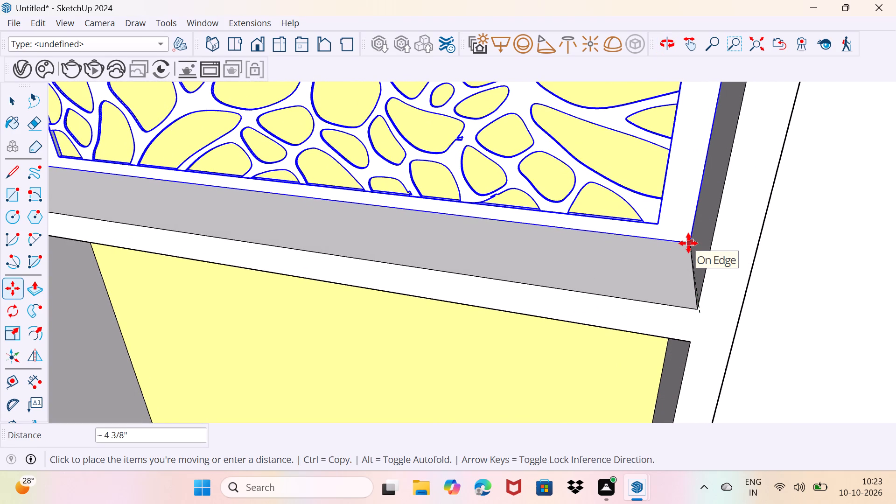
click(688, 243)
key(space)
drag(678, 267, 688, 257)
Stretch the left-hand unit's middle-shelf jali panel along the red axis until its outer edge reaches the shelf's outer end.
scroll(679, 250, down, 9)
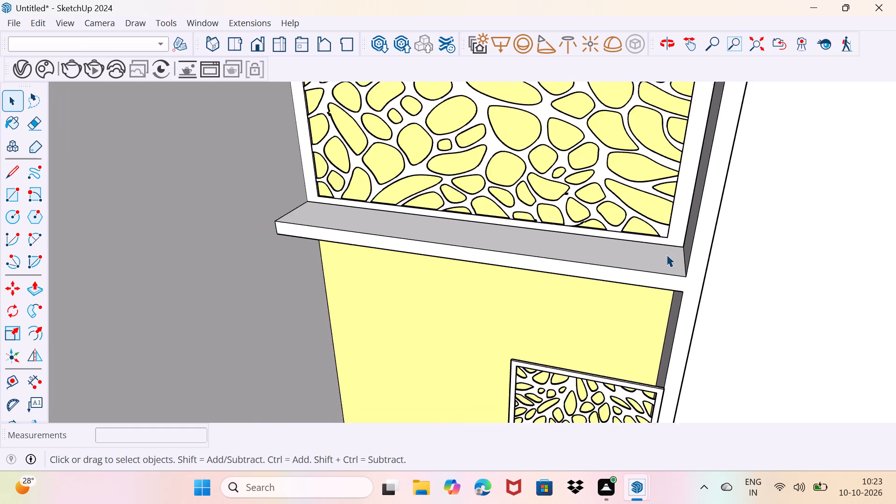
scroll(666, 254, down, 13)
middle_drag(642, 286, 637, 254)
middle_drag(626, 306, 643, 218)
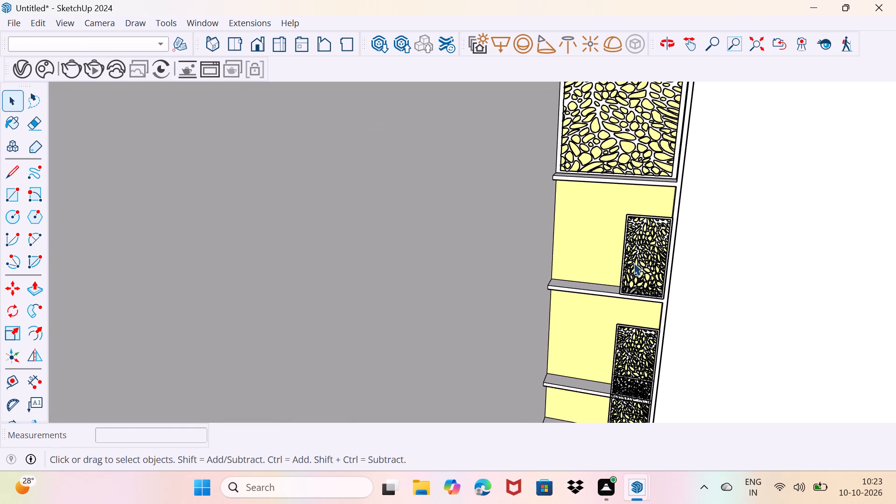
click(636, 263)
scroll(637, 254, up, 9)
middle_drag(625, 258, 676, 265)
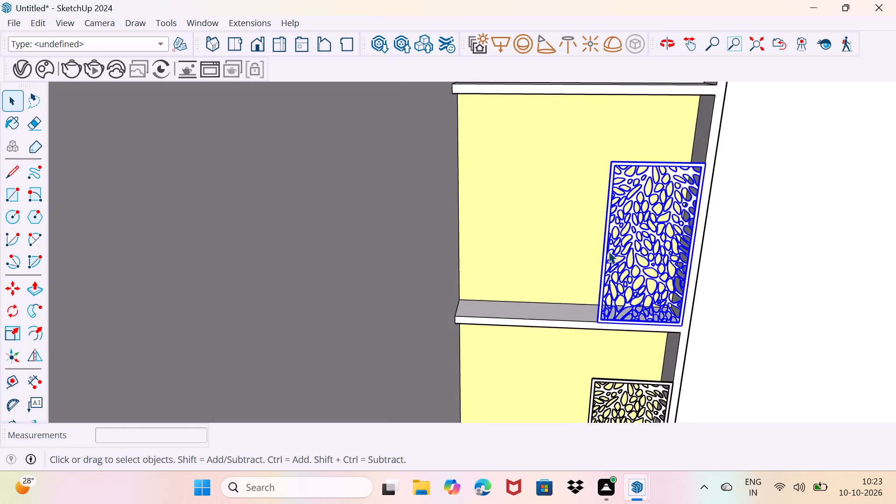
scroll(607, 248, up, 8)
key(s)
middle_drag(596, 258, 654, 271)
scroll(604, 261, up, 1)
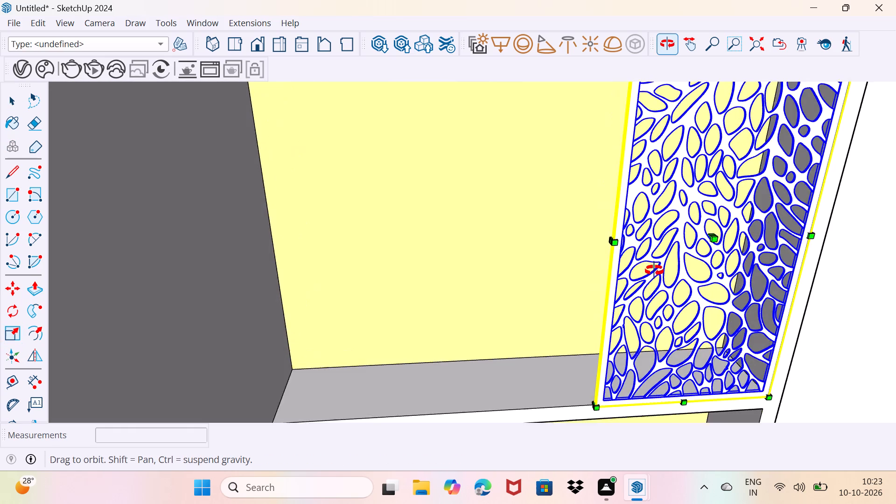
middle_drag(654, 271, 711, 274)
middle_drag(665, 257, 545, 246)
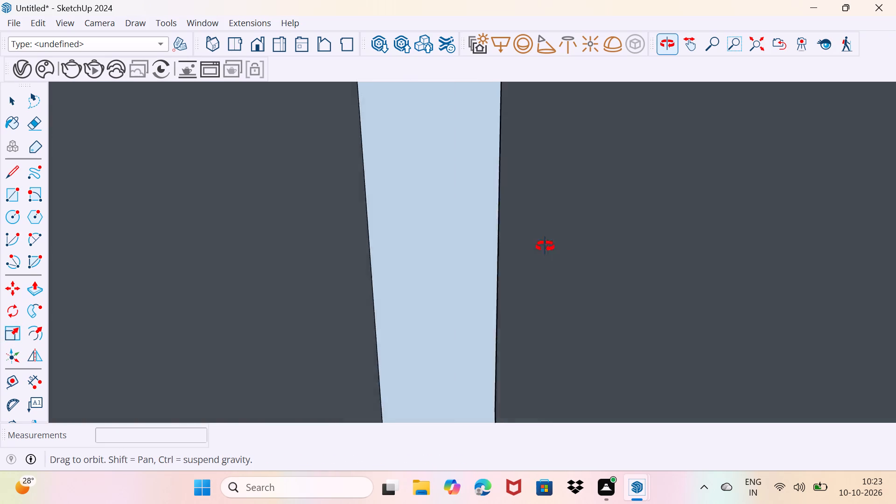
middle_drag(545, 246, 495, 252)
scroll(495, 252, down, 3)
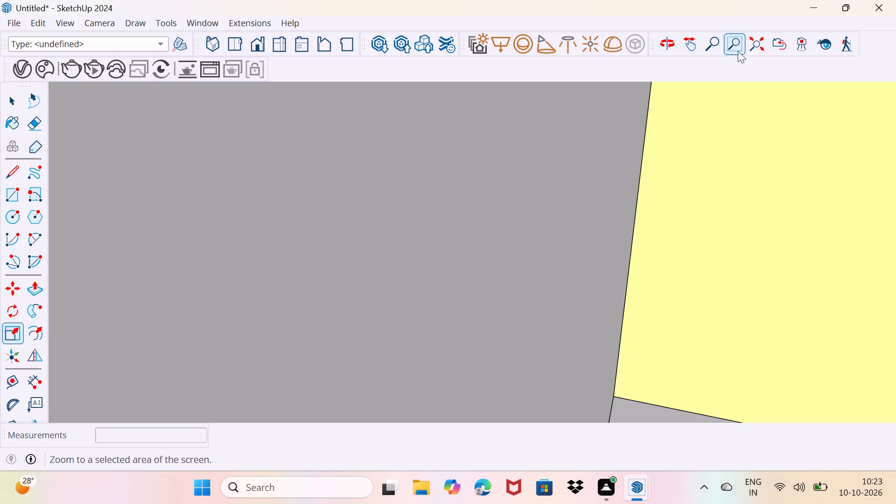
click(757, 46)
scroll(441, 222, up, 4)
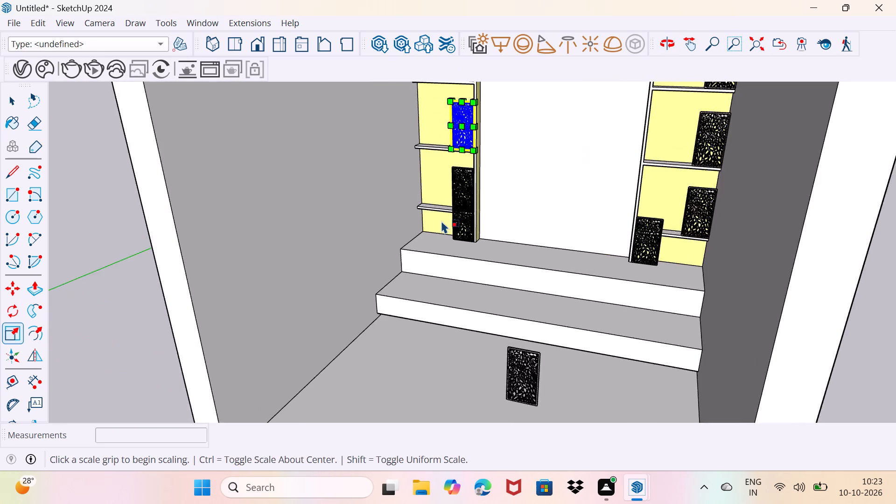
scroll(441, 221, up, 4)
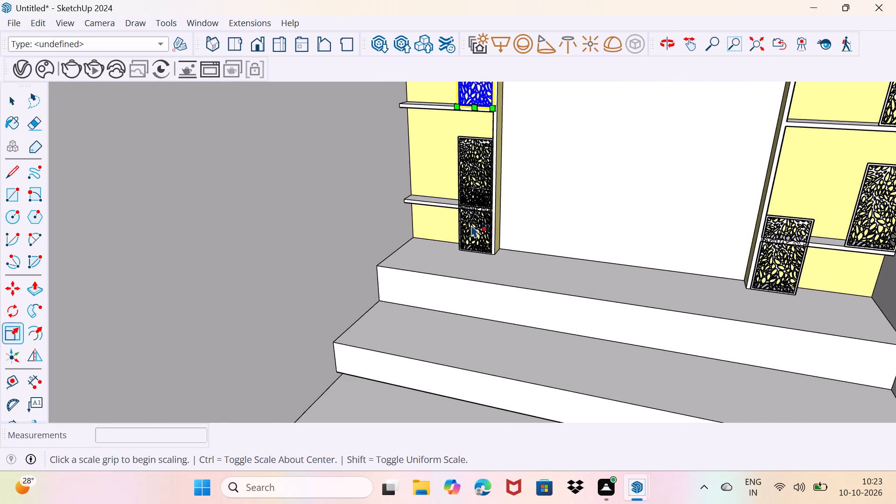
shift+middle_drag(476, 217, 530, 361)
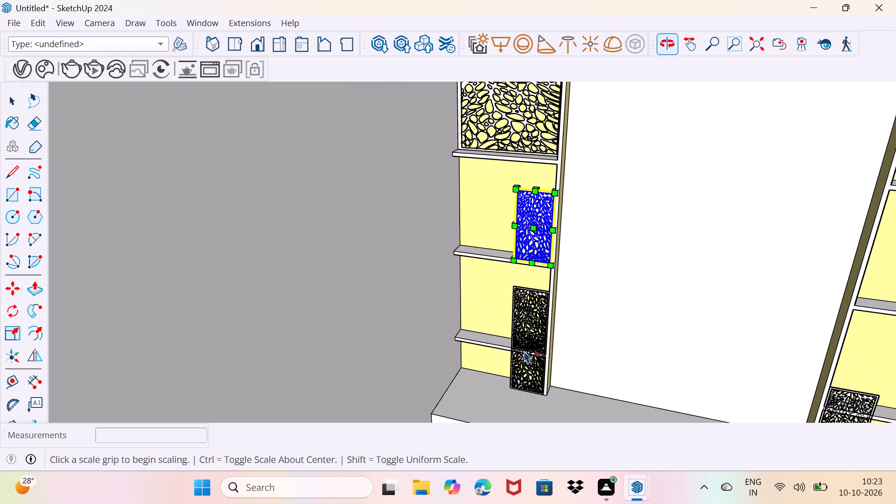
scroll(518, 236, up, 13)
middle_drag(518, 243, 600, 238)
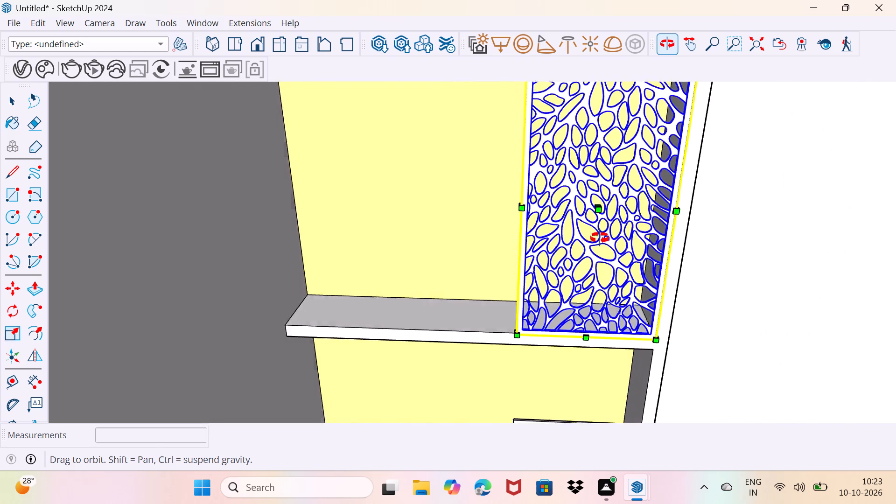
middle_drag(600, 238, 581, 223)
scroll(535, 219, up, 8)
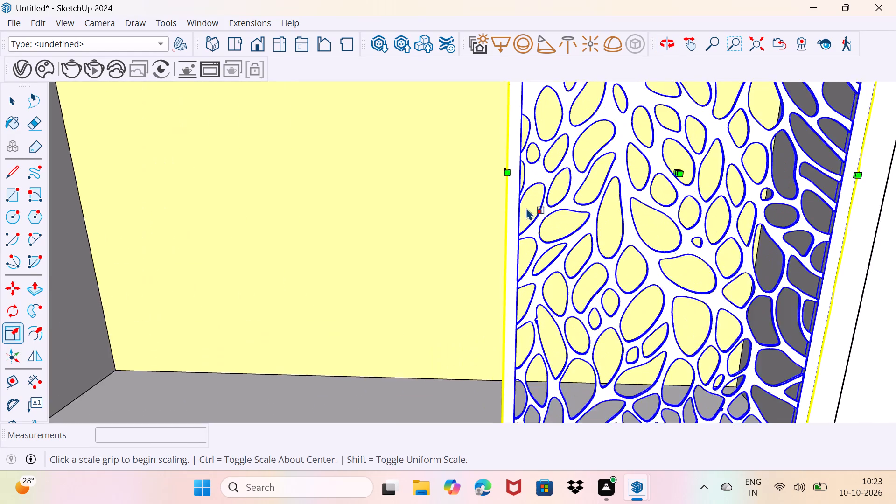
middle_drag(529, 223, 604, 227)
scroll(604, 227, up, 1)
scroll(578, 166, up, 9)
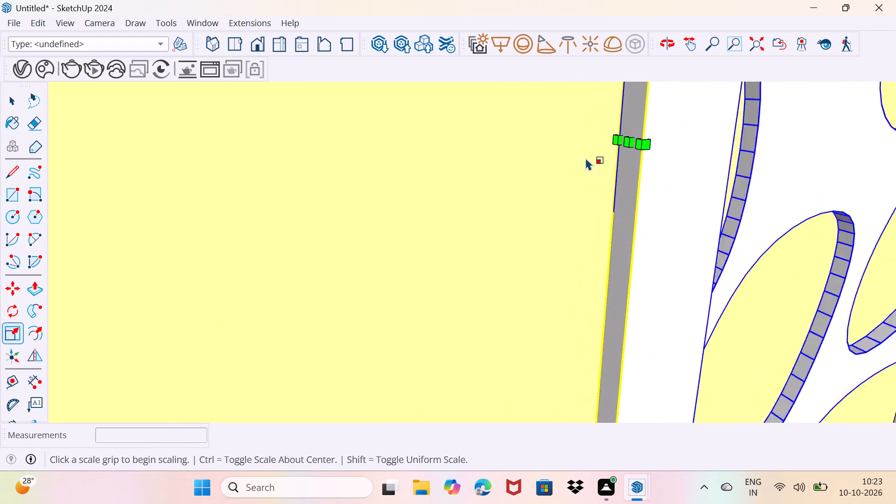
scroll(586, 158, up, 2)
click(742, 103)
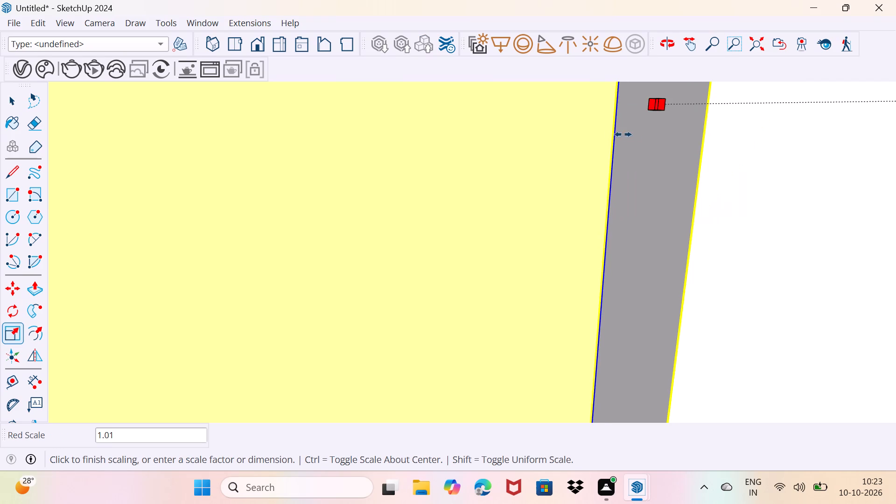
scroll(532, 136, down, 20)
scroll(532, 136, down, 11)
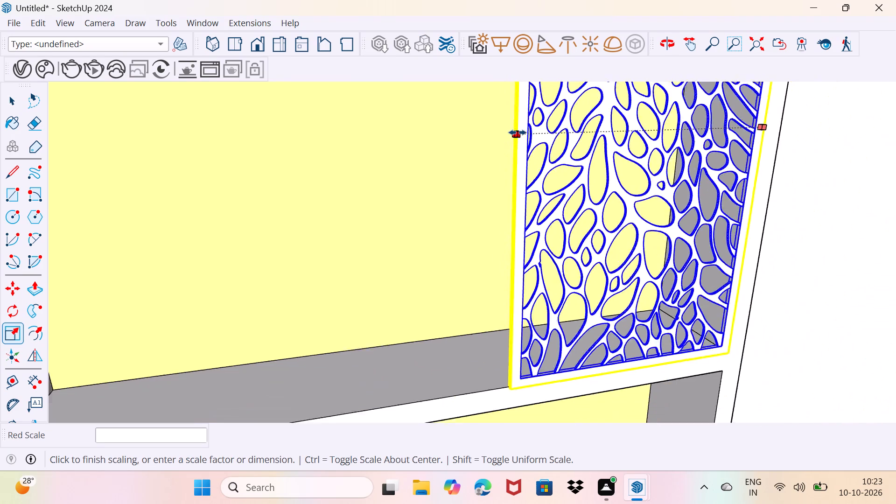
scroll(518, 133, down, 6)
click(259, 139)
Stretch the middle-shelf jali panel upward along the green axis by about 1.36 to the underside of the top shelf.
scroll(433, 179, down, 2)
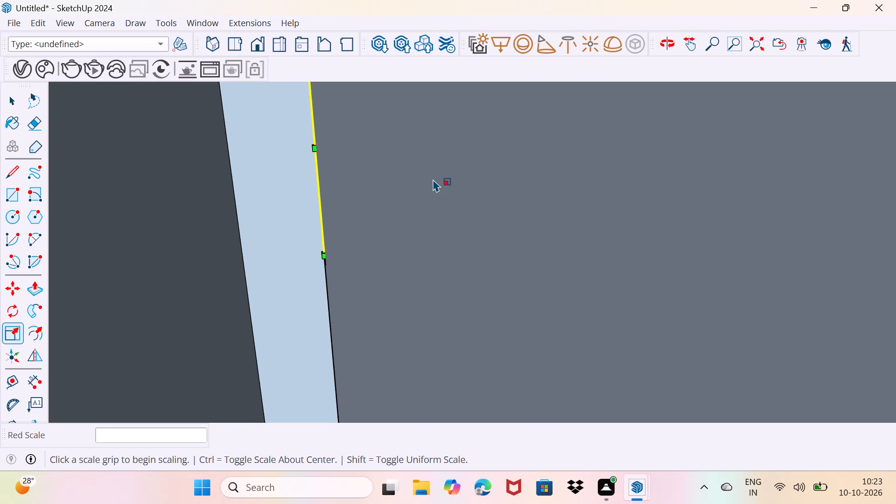
scroll(433, 179, down, 1)
middle_drag(635, 151, 548, 156)
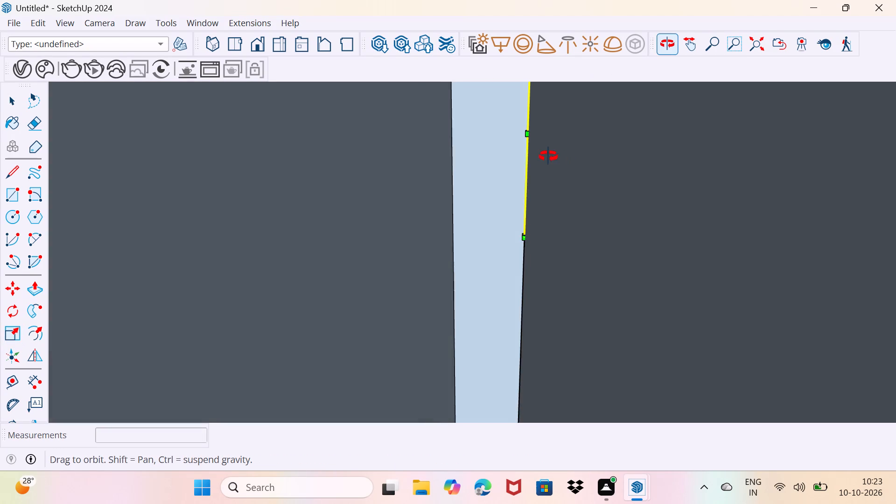
middle_drag(548, 156, 229, 99)
scroll(585, 200, down, 3)
shift+middle_drag(602, 189, 595, 198)
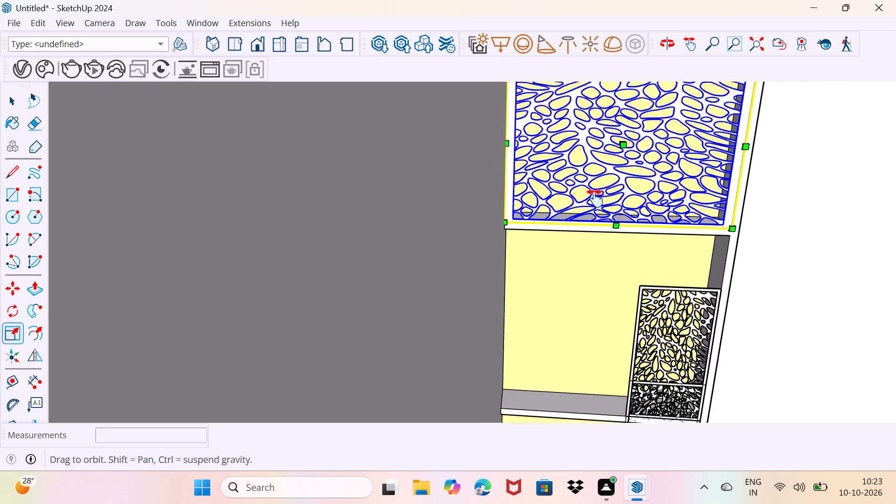
shift+middle_drag(595, 198, 487, 335)
scroll(508, 211, up, 12)
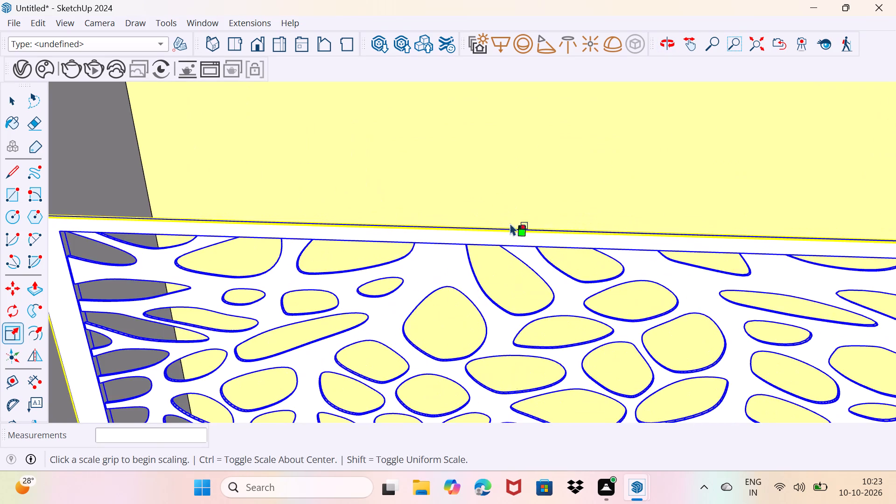
middle_drag(537, 228, 518, 277)
scroll(517, 273, up, 11)
scroll(513, 265, down, 3)
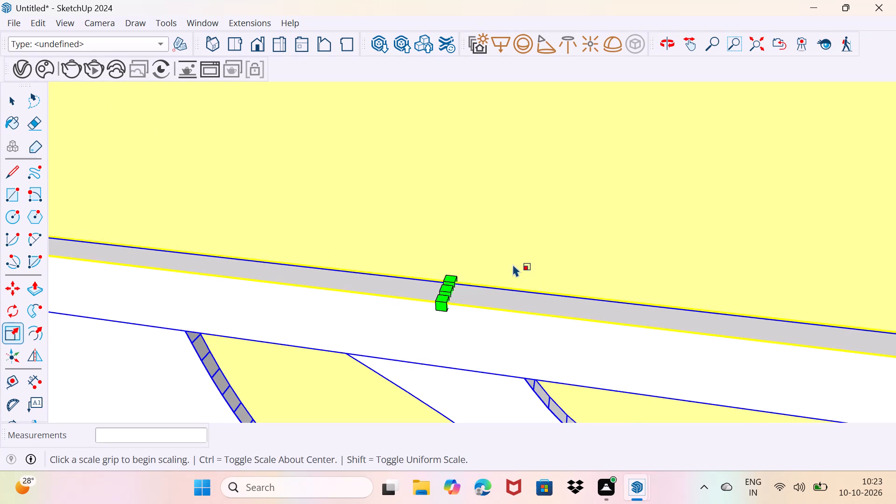
click(448, 289)
scroll(460, 238, down, 5)
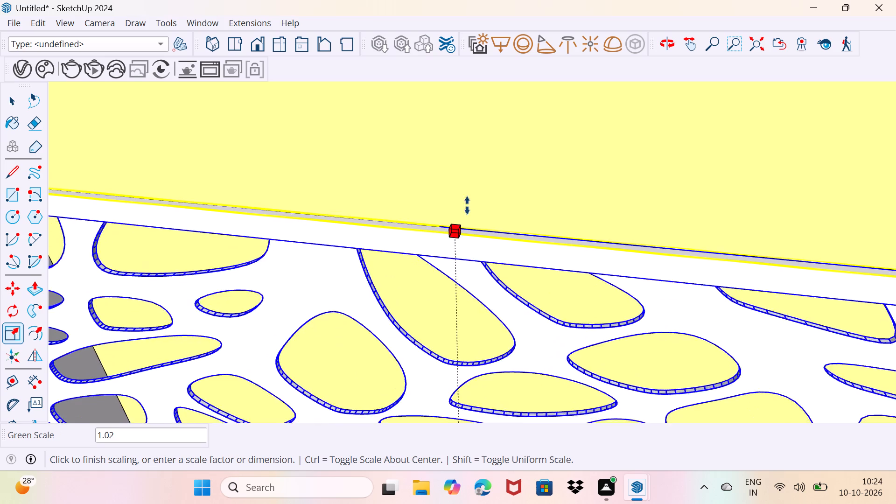
scroll(469, 190, down, 20)
scroll(469, 190, down, 2)
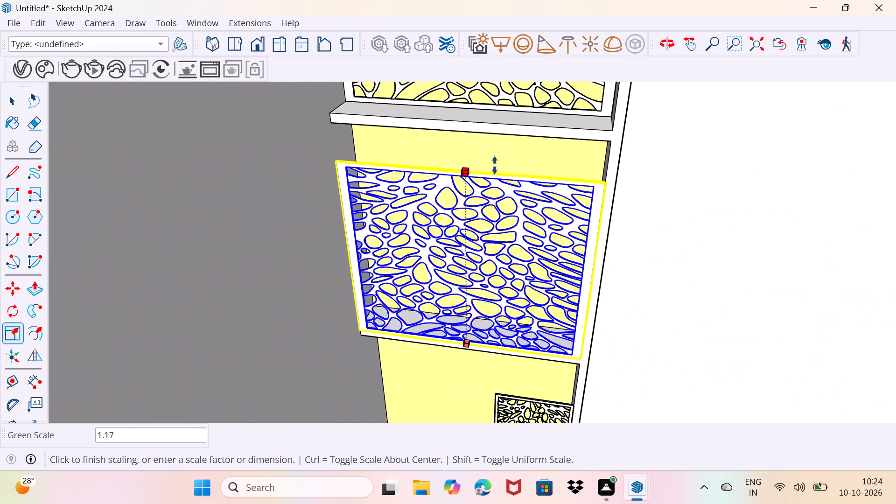
click(518, 134)
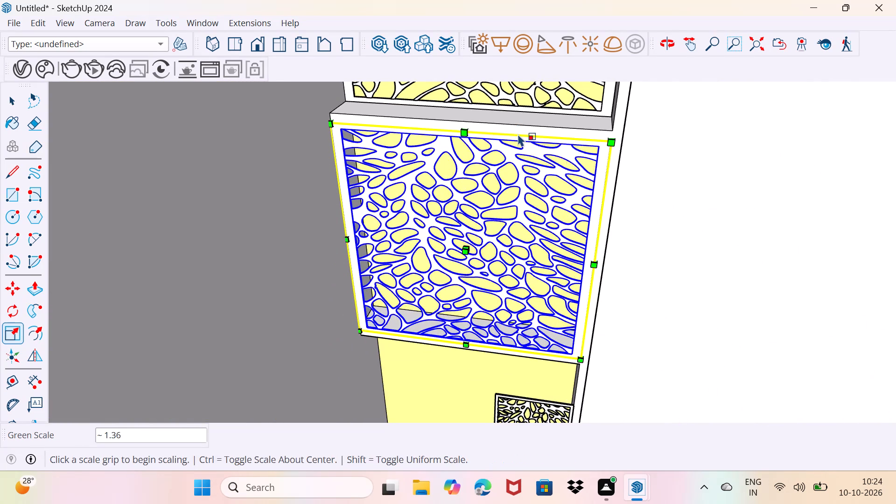
key(space)
Move the left-hand unit's middle-shelf jali panel about 4 9/16" back from the shelf's front edge into the bay, and clear the selection.
scroll(567, 374, up, 4)
key(m)
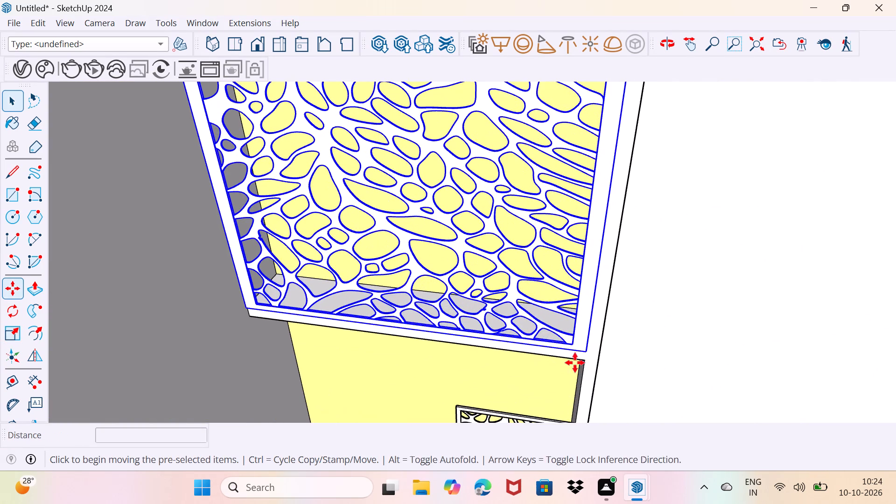
click(583, 352)
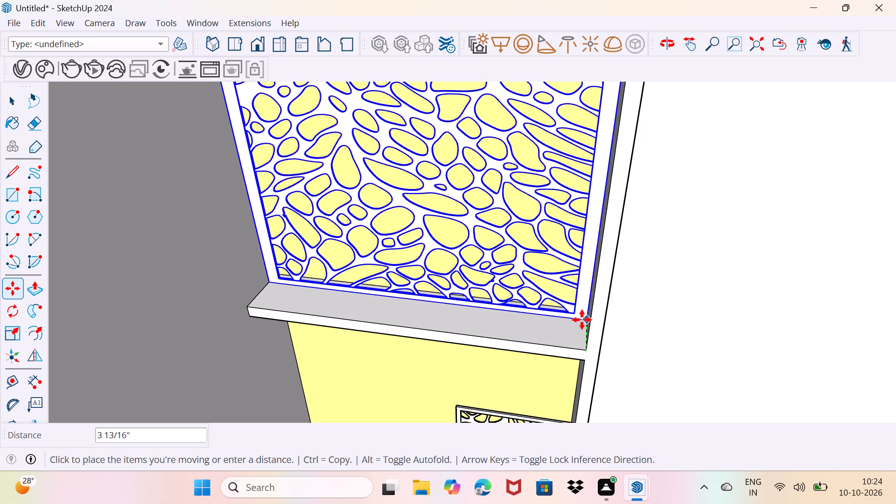
scroll(581, 317, up, 9)
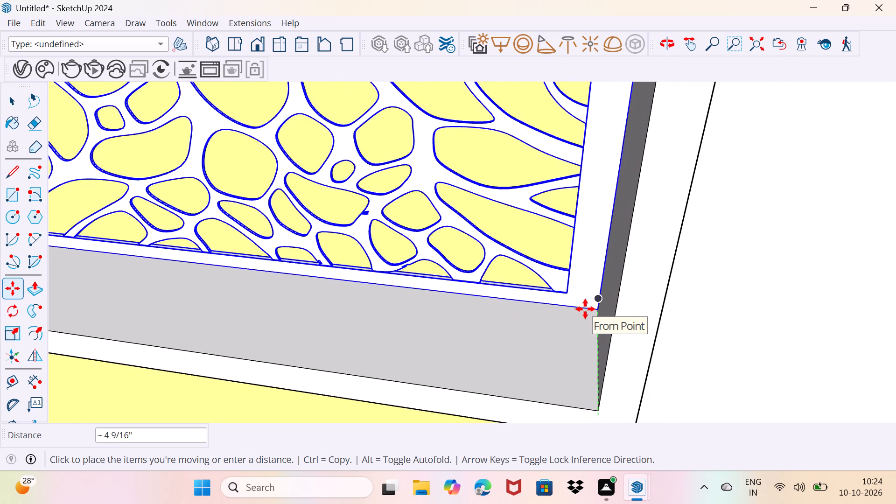
click(585, 309)
key(space)
drag(628, 343, 637, 327)
Delete the surplus jali panels standing at the base of the left-hand and right-hand units, below the lowest shelves' panels.
scroll(627, 320, down, 7)
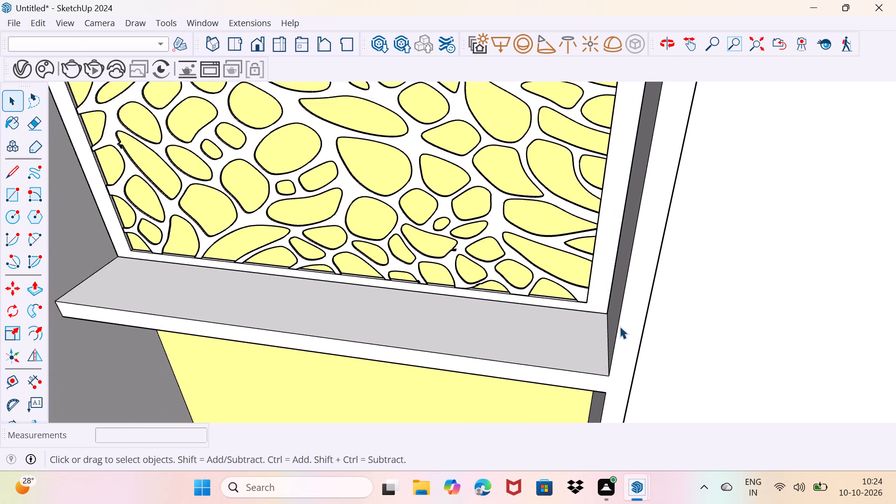
scroll(620, 326, down, 19)
scroll(600, 335, down, 4)
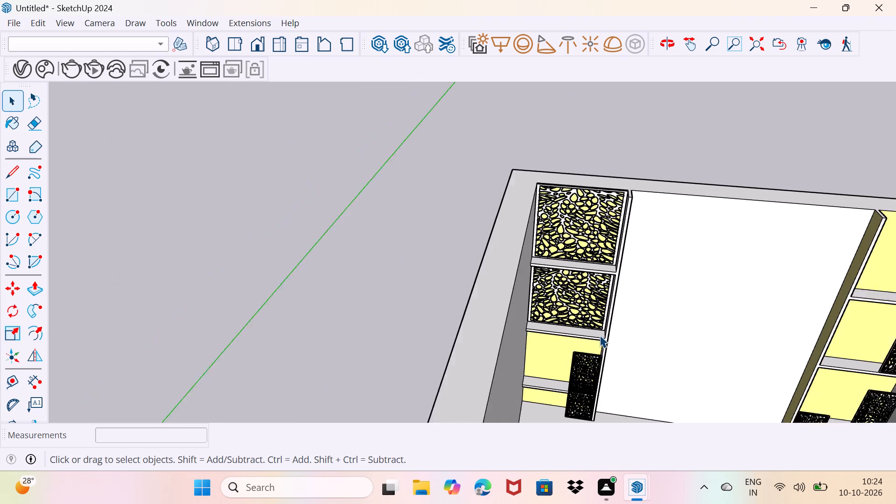
middle_drag(598, 341, 544, 210)
scroll(543, 268, up, 8)
click(525, 290)
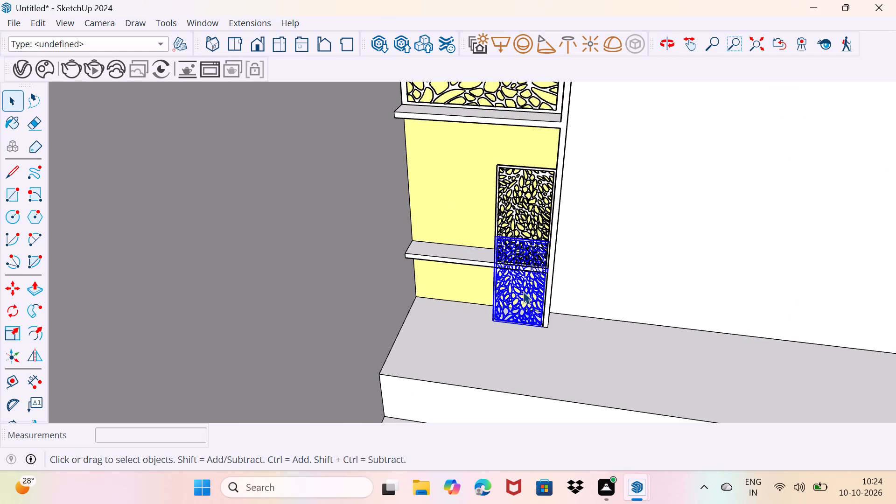
key(Delete)
scroll(532, 296, down, 9)
click(707, 317)
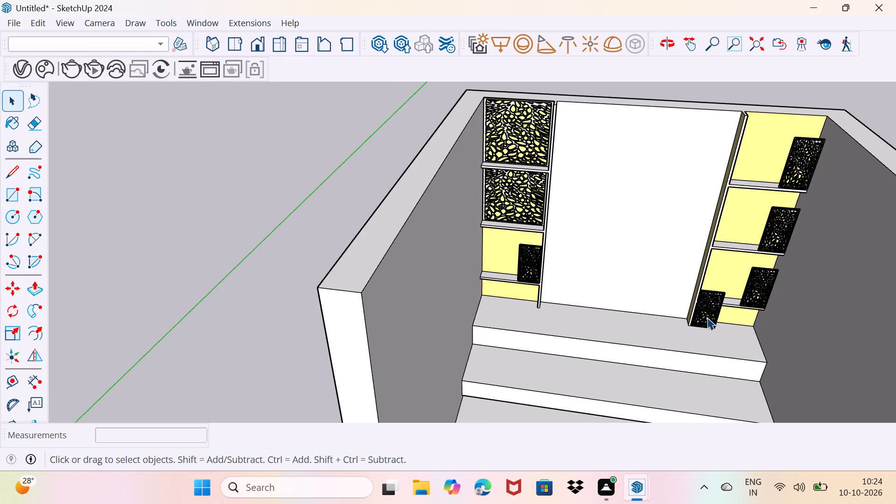
key(Delete)
click(711, 308)
key(Delete)
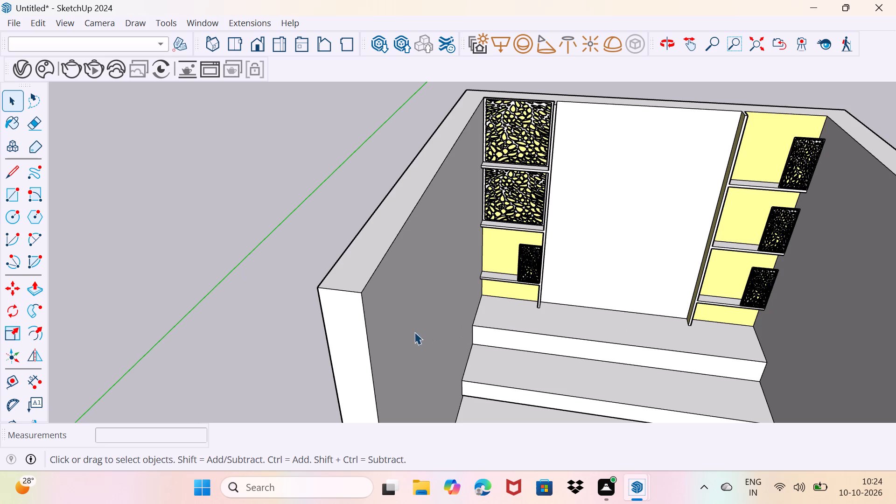
Stretch the left-hand unit's lowest-shelf jali panel along the red axis by about 2.75 to the shelf's outer end at the side wall.
scroll(525, 272, up, 9)
click(523, 268)
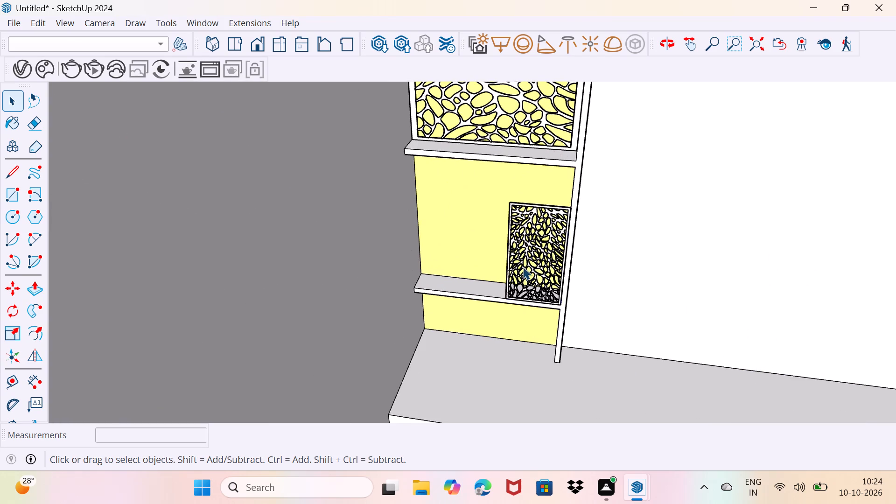
scroll(520, 266, up, 9)
key(s)
scroll(508, 267, up, 4)
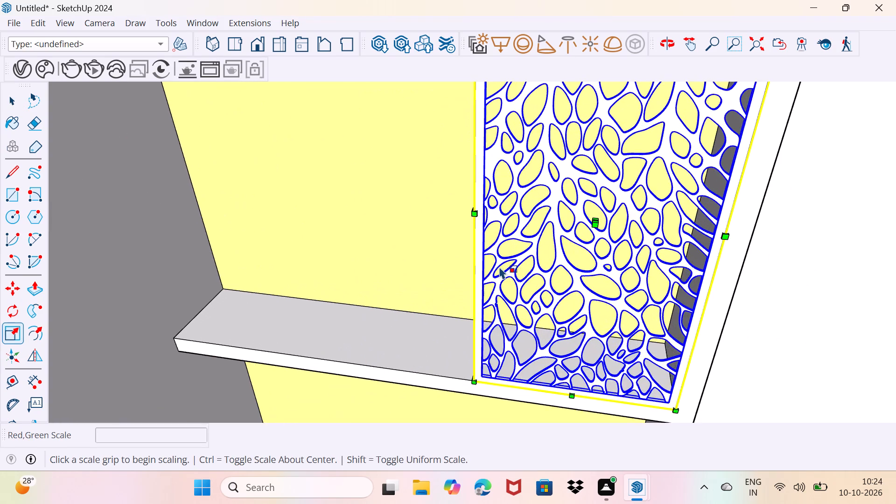
middle_drag(524, 281, 685, 299)
scroll(570, 208, up, 3)
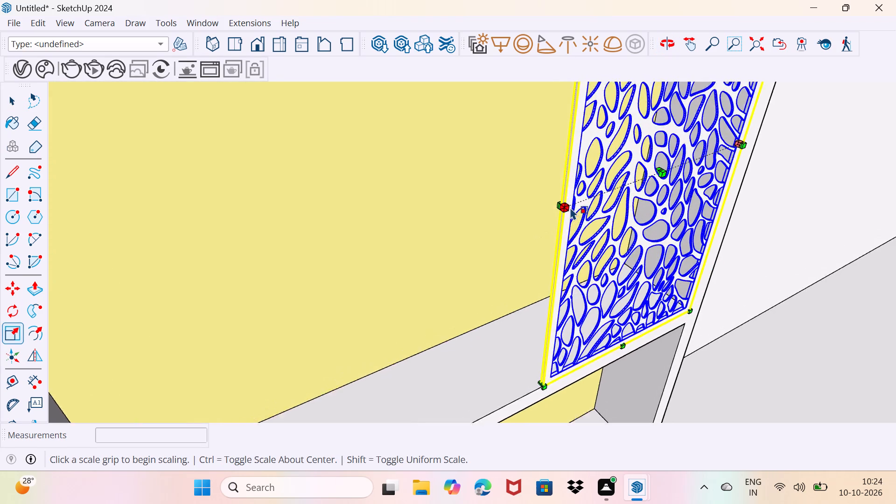
scroll(570, 207, up, 10)
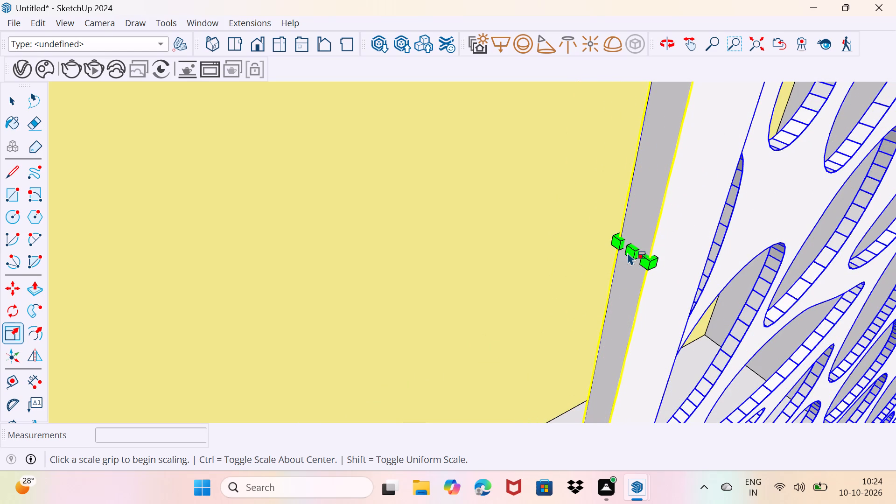
click(635, 252)
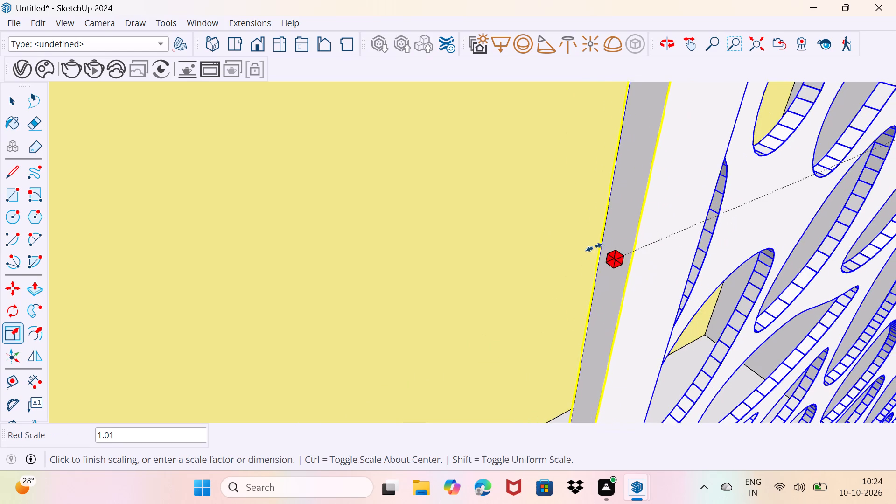
scroll(512, 254, down, 20)
scroll(512, 254, down, 5)
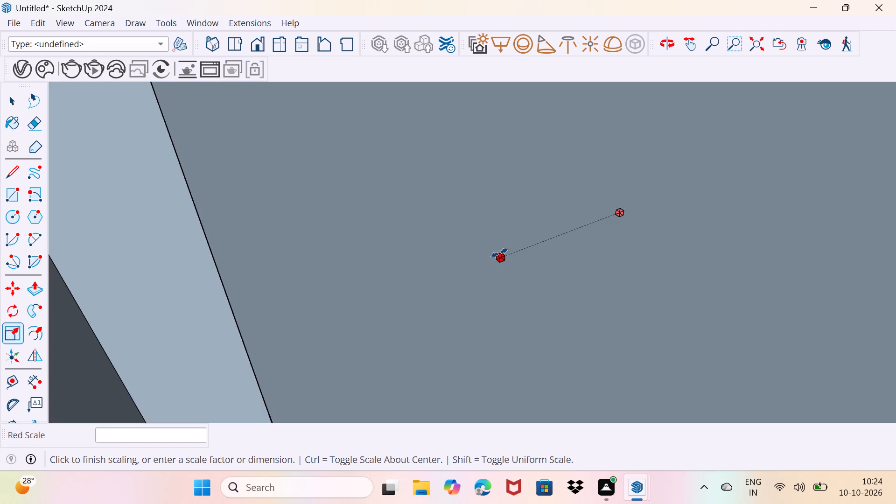
scroll(499, 253, down, 1)
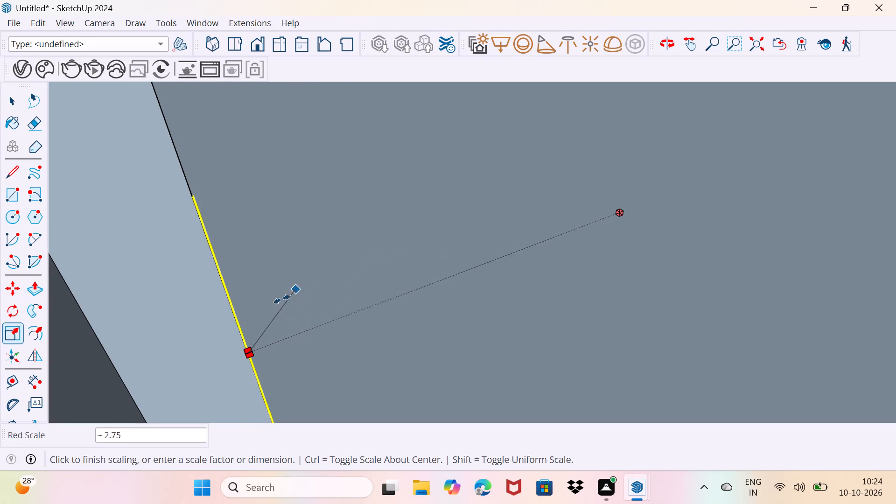
click(257, 355)
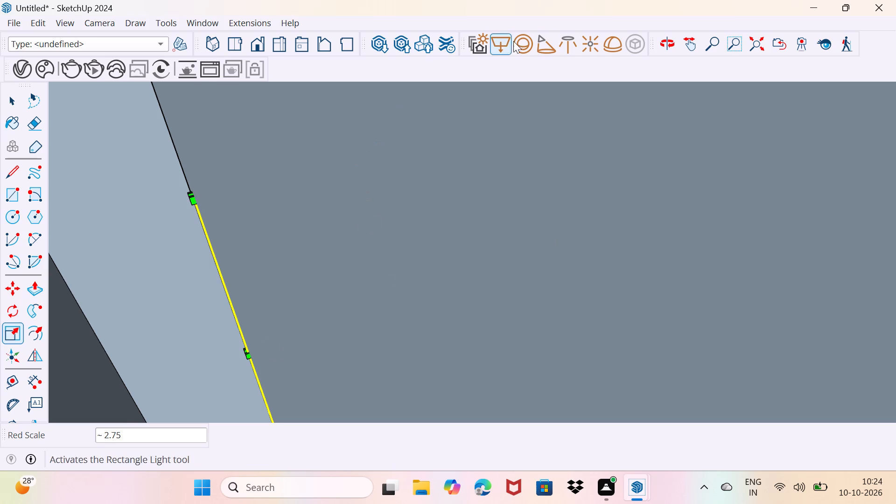
Stretch the lowest-shelf jali panel upward along the green axis by about 1.36 to the shelf above, and clear the selection.
scroll(591, 154, down, 4)
shift+middle_drag(515, 209, 138, 131)
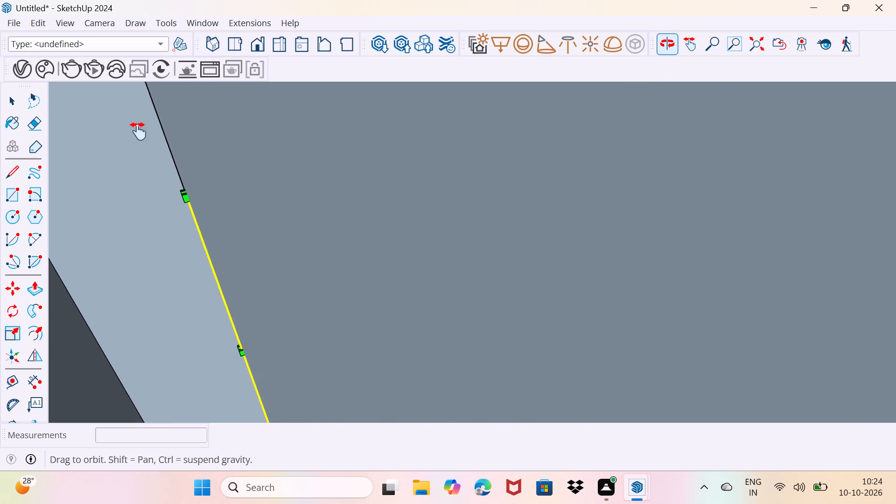
shift+middle_drag(138, 131, 120, 128)
middle_drag(376, 222, 227, 222)
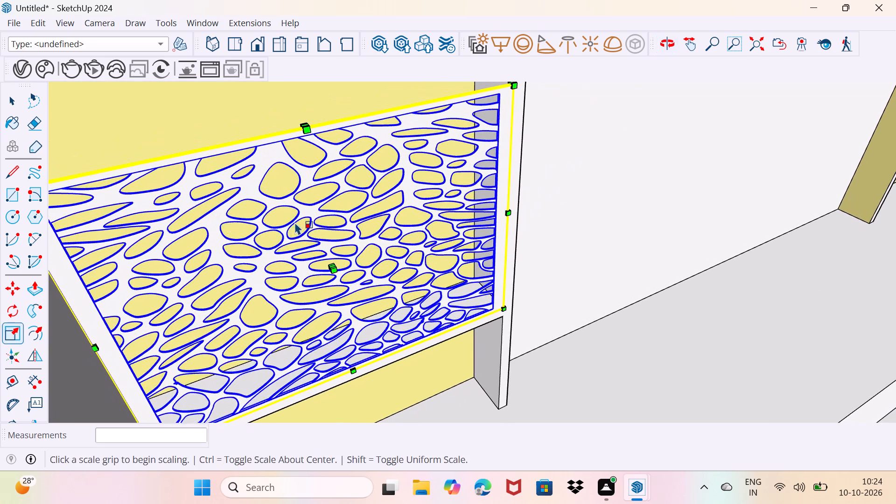
scroll(295, 222, down, 3)
middle_drag(404, 235, 289, 353)
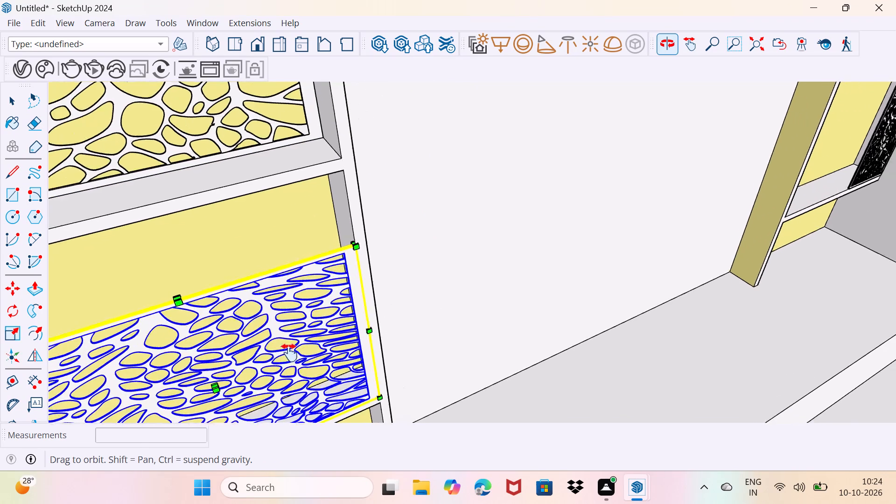
middle_drag(289, 353, 309, 333)
scroll(223, 215, up, 3)
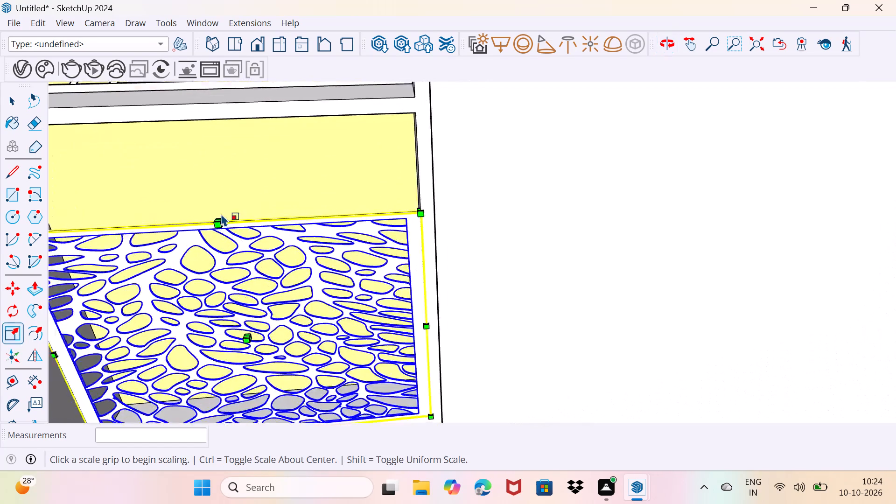
scroll(221, 214, up, 18)
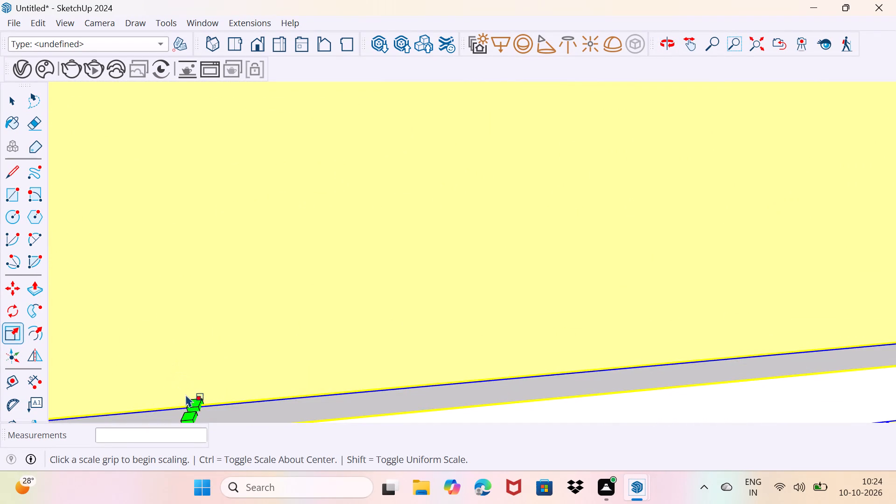
middle_drag(197, 411, 209, 275)
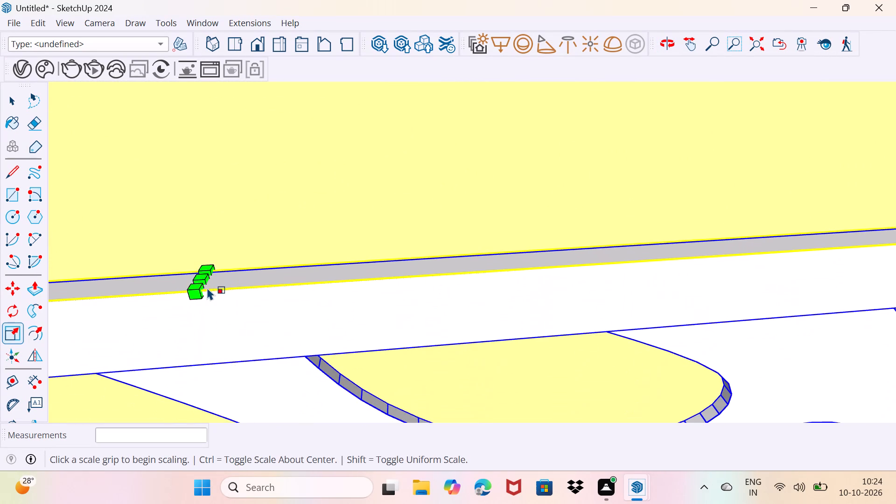
click(204, 281)
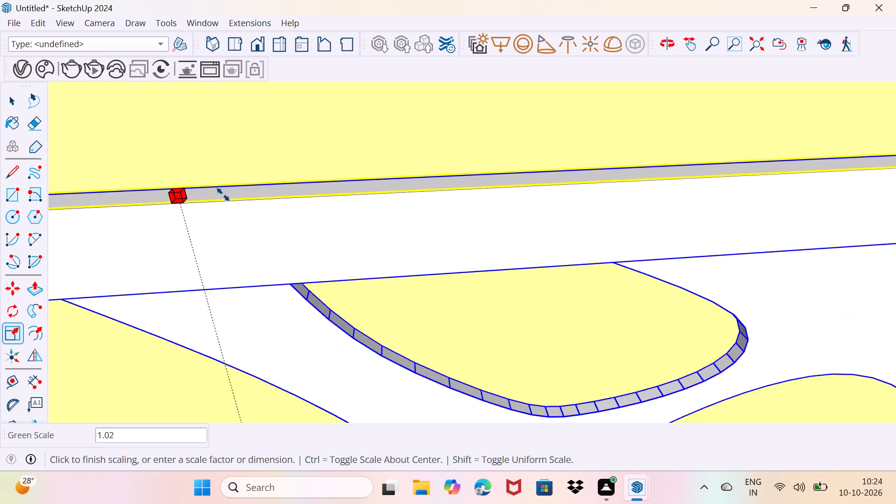
scroll(226, 179, down, 15)
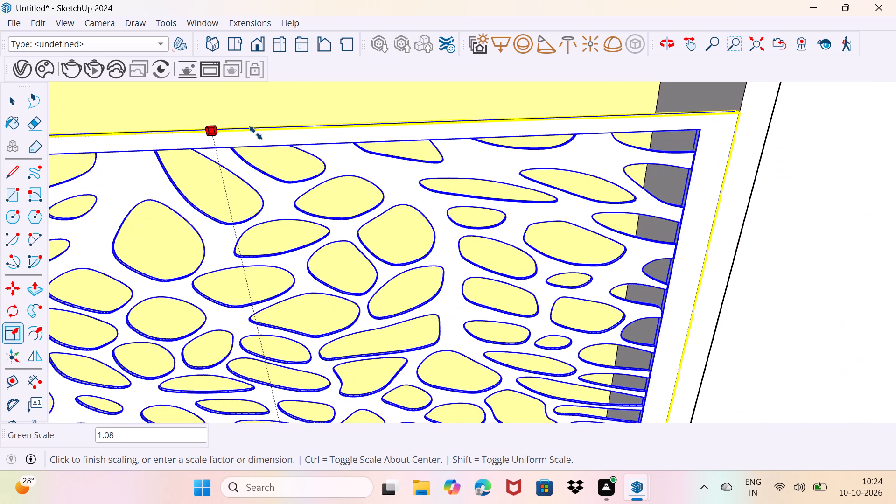
shift+middle_drag(256, 133, 217, 386)
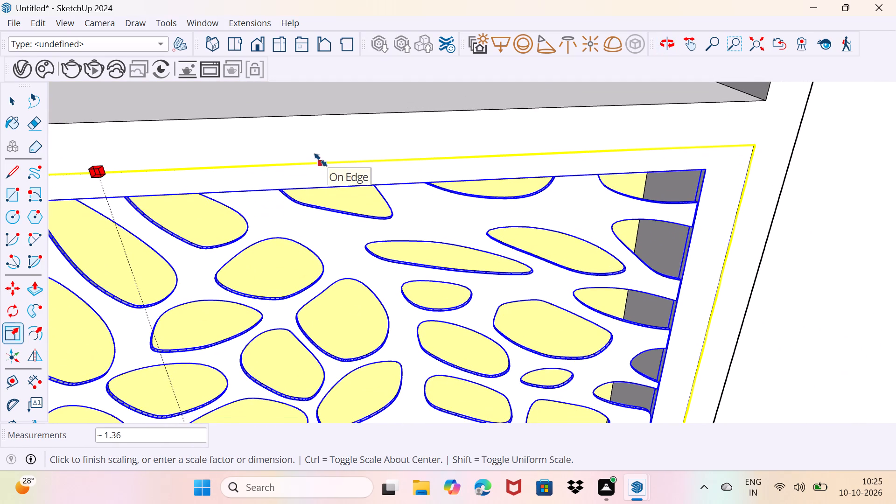
click(321, 160)
scroll(313, 186, down, 15)
key(space)
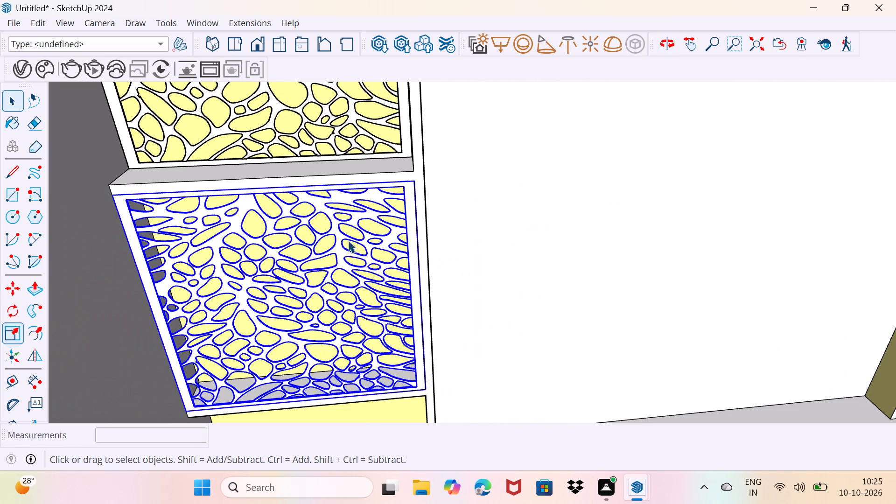
drag(446, 290, 470, 251)
Move the left-hand unit's lowest-shelf jali panel about 4 5/16" back from the shelf's front edge into the bay, and deselect it.
click(379, 302)
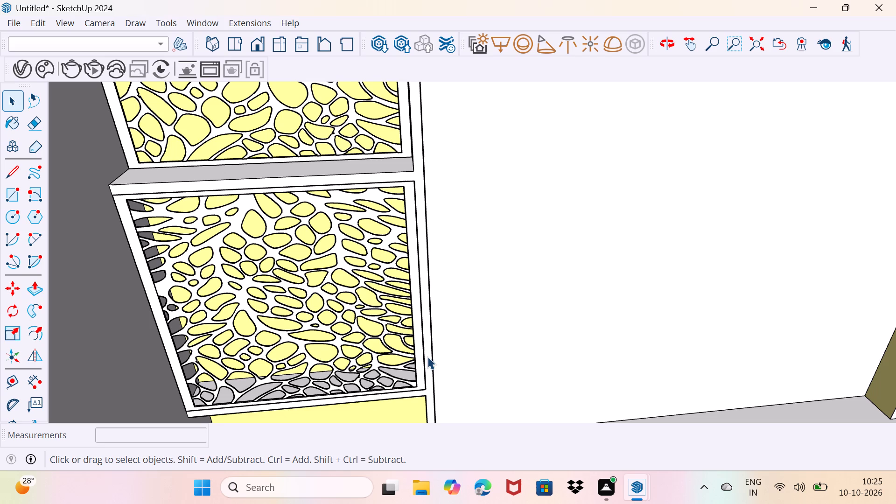
click(420, 358)
scroll(420, 358, up, 7)
key(m)
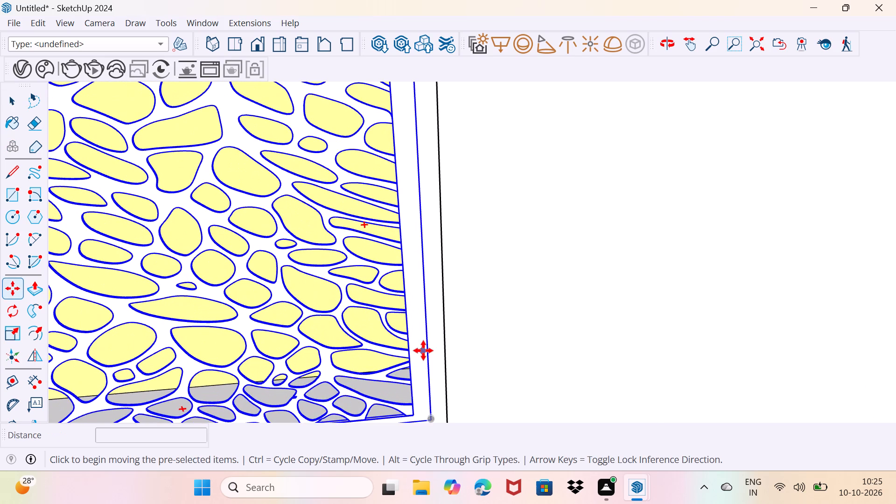
shift+middle_drag(422, 350, 455, 238)
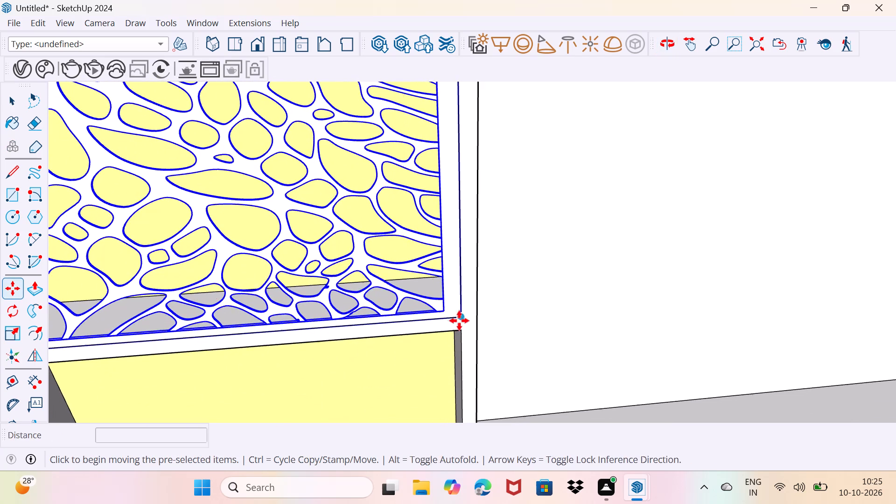
click(459, 321)
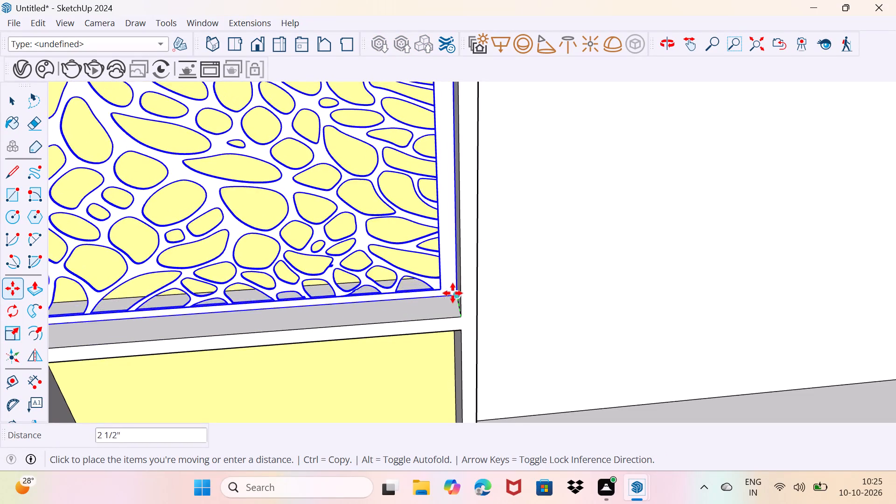
scroll(450, 286, up, 6)
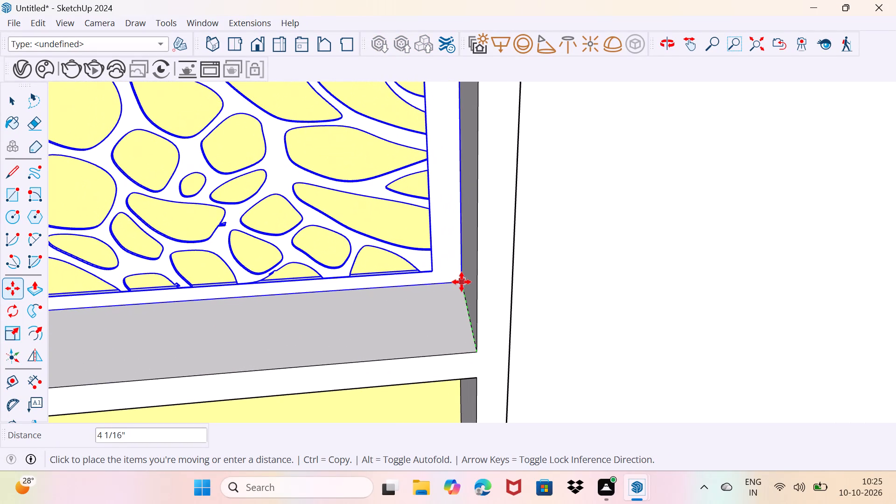
click(462, 278)
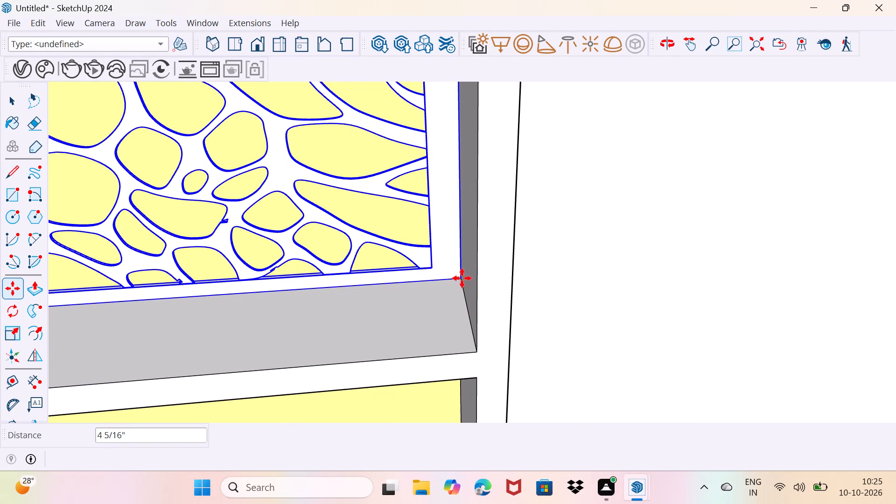
key(space)
drag(492, 324, 505, 308)
scroll(501, 297, down, 5)
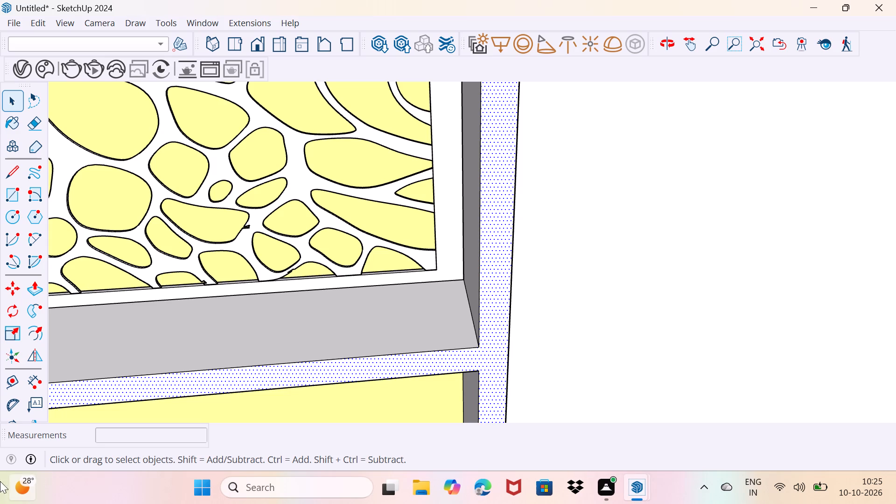
scroll(353, 271, down, 10)
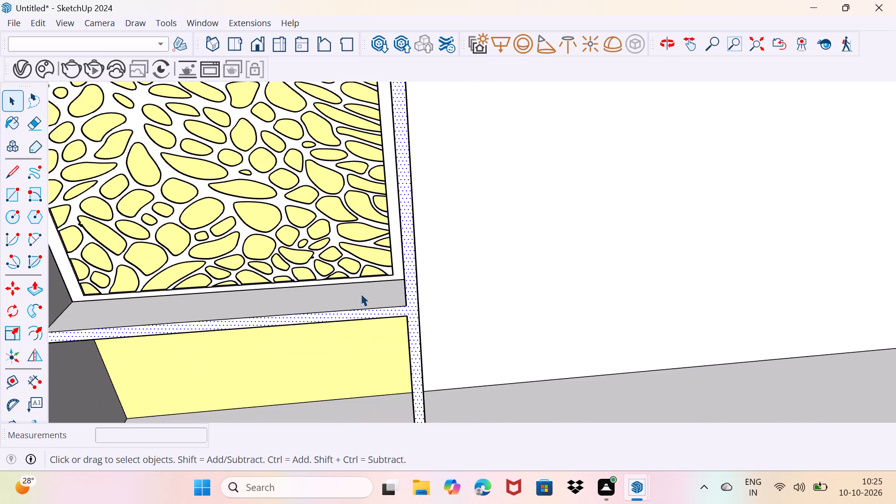
scroll(361, 294, down, 18)
middle_drag(508, 260, 490, 254)
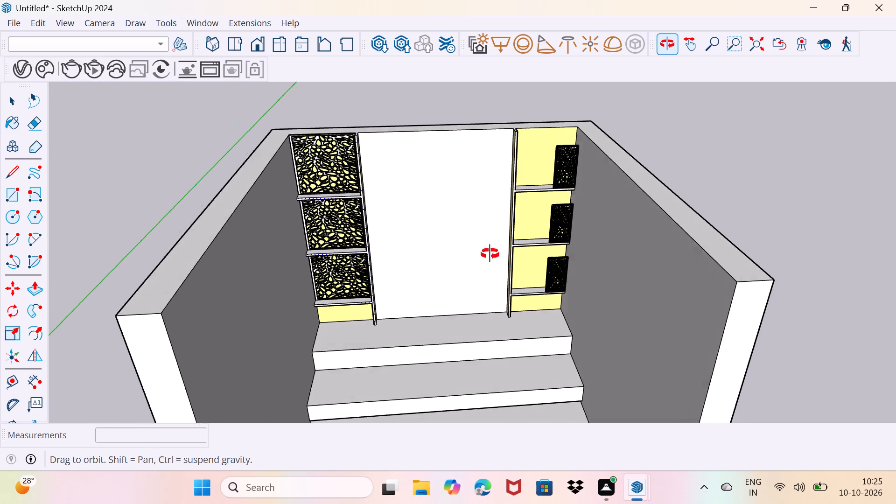
Stretch the right-hand unit's top-shelf jali panel along the red axis by about 2.75 to the unit's inner vertical divider.
middle_drag(490, 254, 473, 349)
middle_drag(484, 357, 483, 313)
scroll(543, 338, up, 8)
click(593, 218)
scroll(563, 235, up, 4)
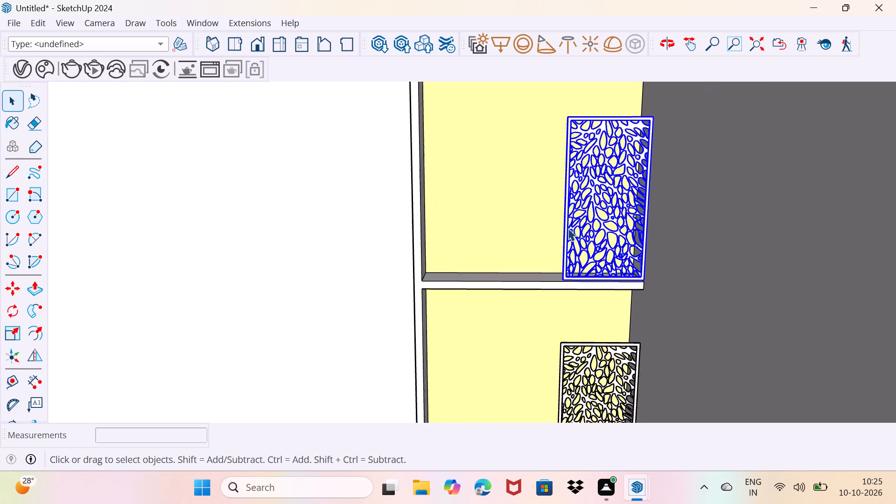
scroll(568, 228, up, 8)
middle_drag(569, 239, 657, 287)
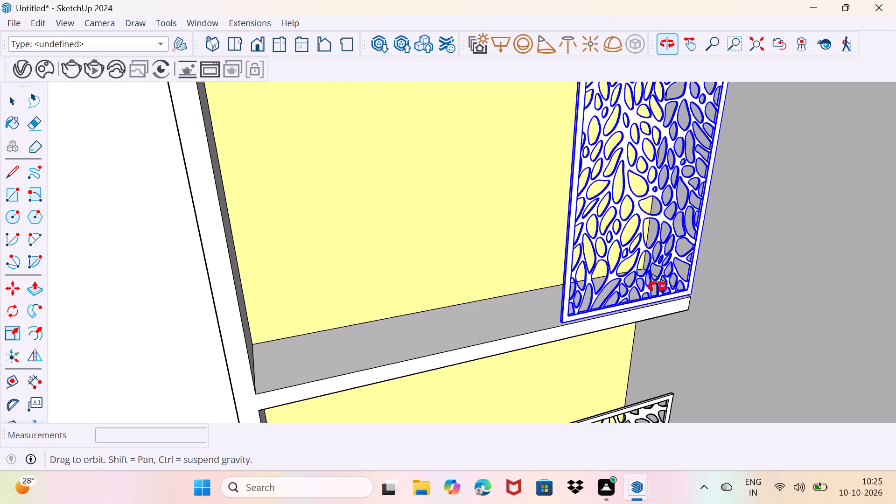
middle_drag(657, 287, 685, 419)
scroll(630, 318, up, 4)
key(s)
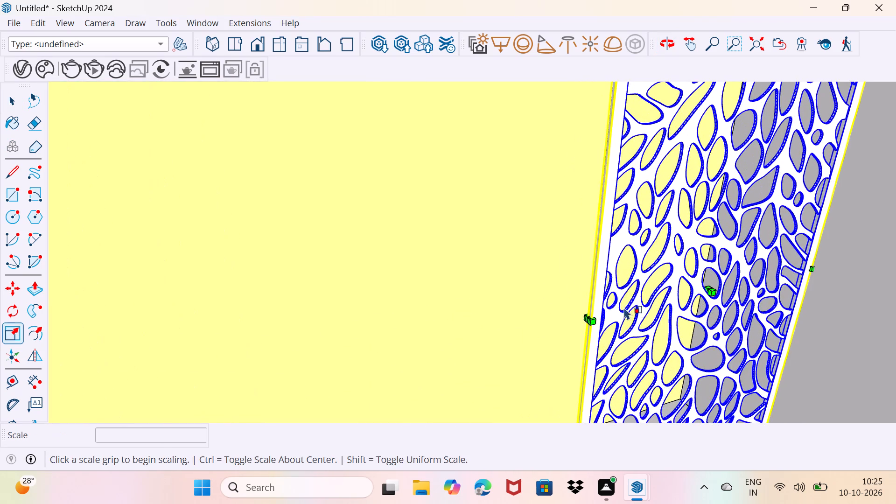
scroll(596, 336, up, 10)
middle_drag(593, 327, 626, 320)
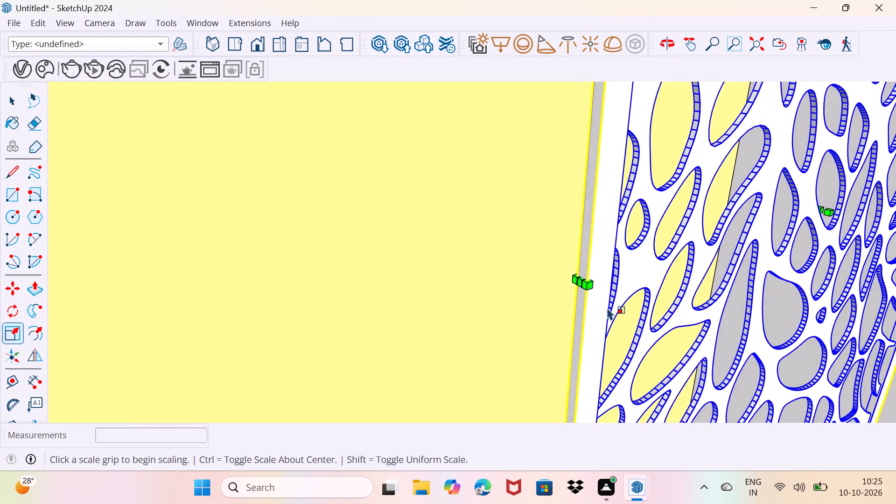
scroll(588, 303, up, 14)
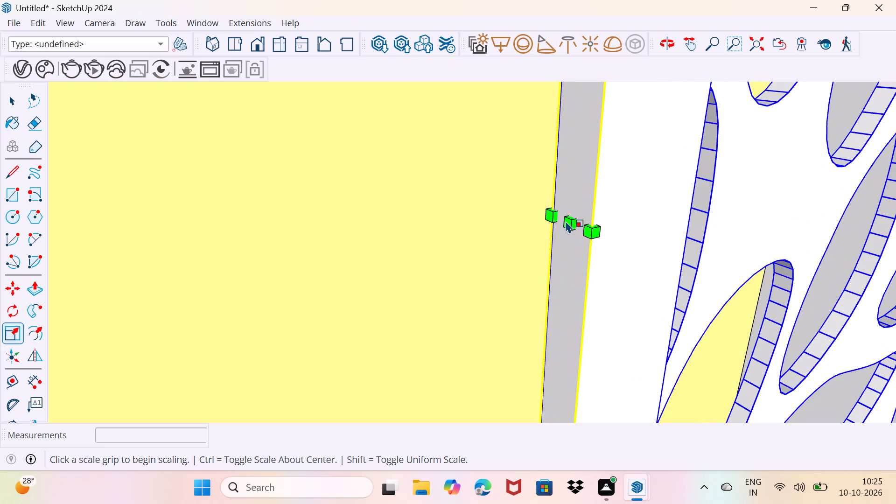
click(572, 225)
scroll(462, 260, down, 5)
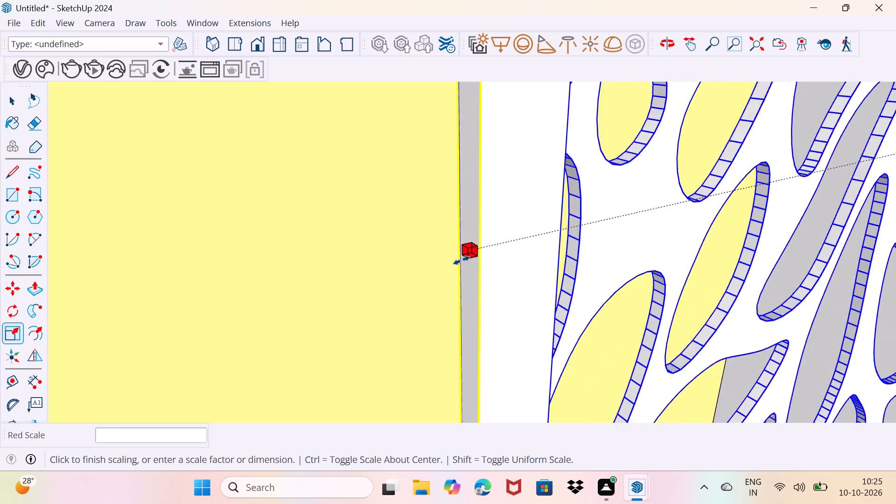
scroll(462, 260, down, 20)
scroll(462, 260, down, 12)
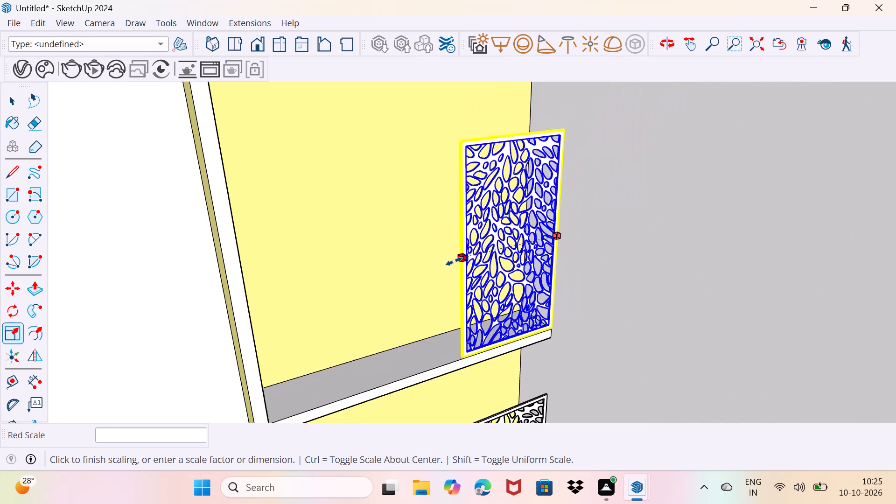
click(245, 315)
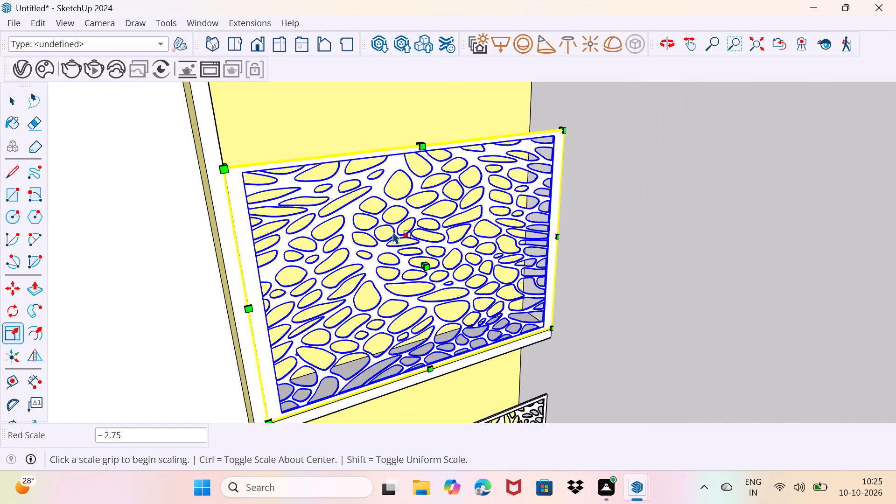
Stretch the right-hand unit's top-shelf jali panel upward along the green axis by about 1.35 to the top of the divider.
middle_drag(393, 231, 371, 406)
scroll(386, 310, up, 4)
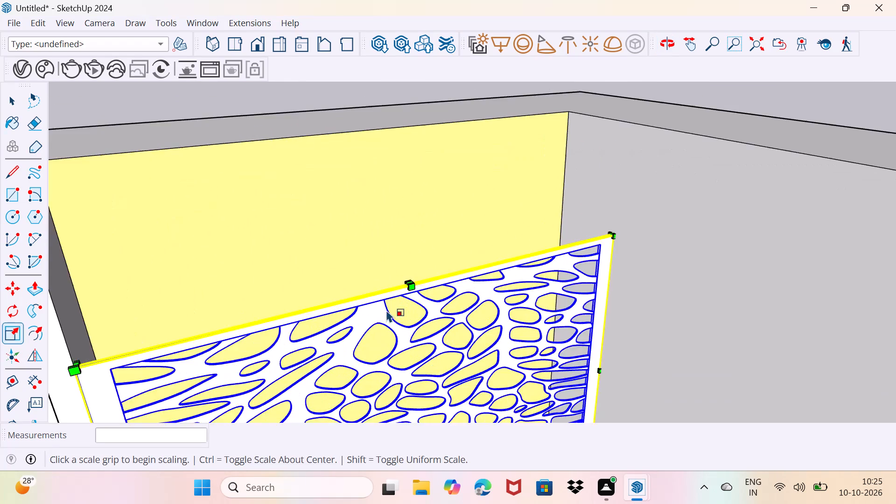
scroll(386, 310, up, 7)
middle_drag(415, 261, 429, 320)
scroll(440, 322, up, 8)
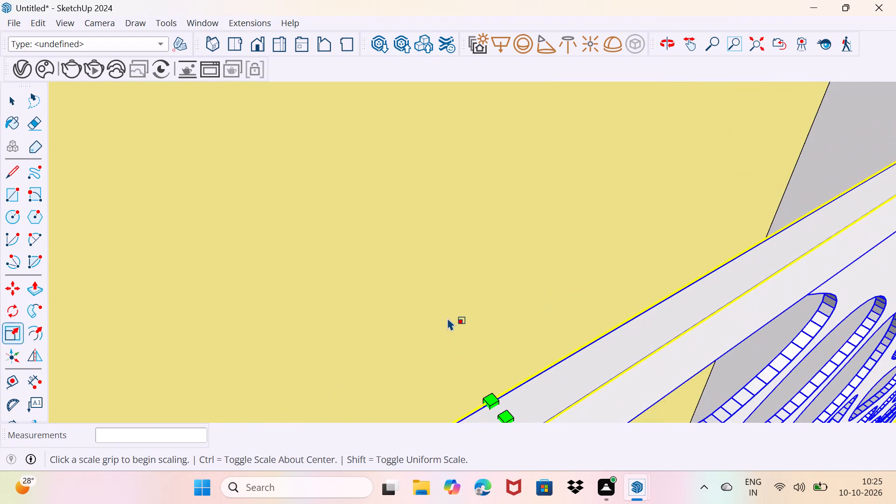
middle_drag(510, 371, 500, 348)
click(438, 265)
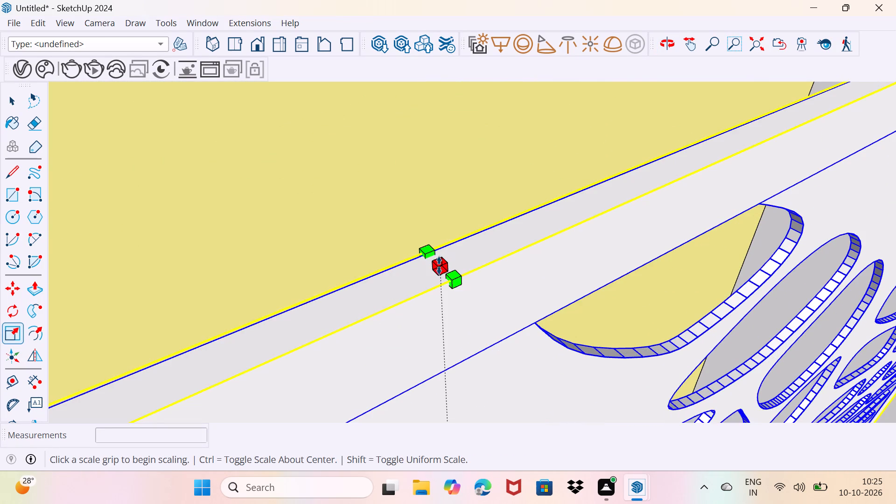
scroll(422, 207, down, 16)
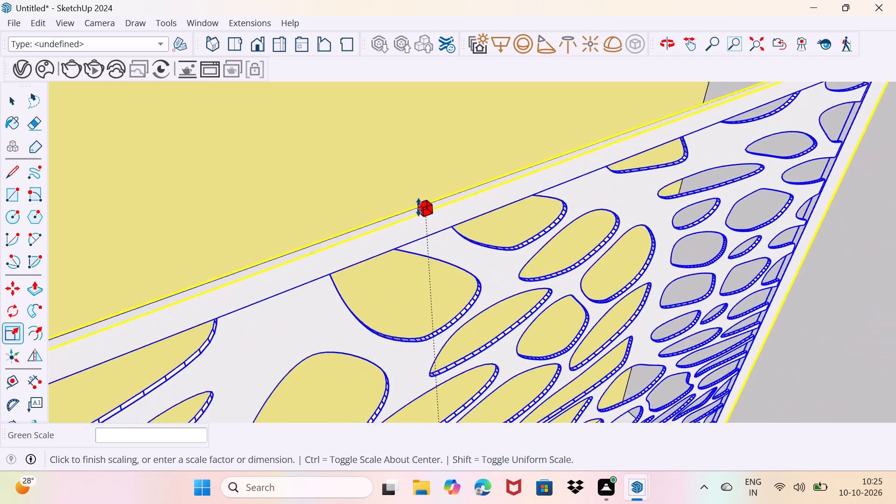
scroll(419, 207, down, 20)
scroll(419, 207, down, 1)
middle_click(415, 209)
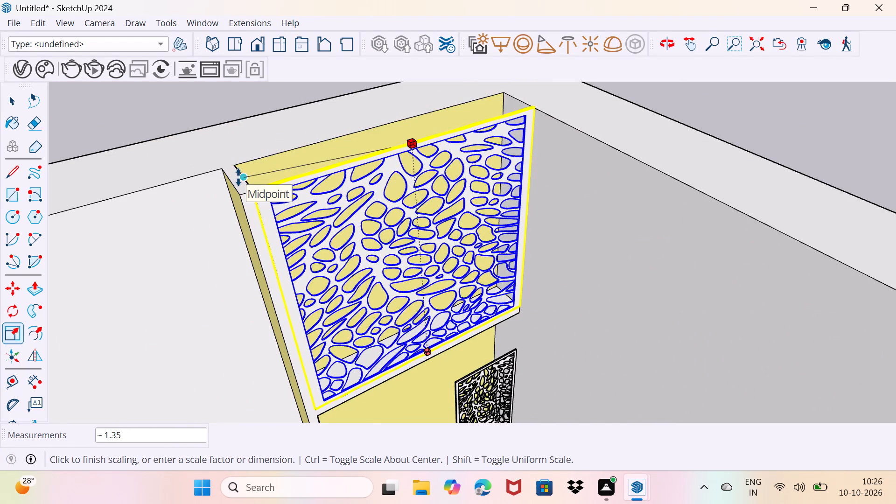
click(238, 177)
scroll(361, 240, up, 3)
middle_drag(405, 259, 260, 231)
key(space)
key(space)
key(space)
key(space)
key(space)
Move the right-hand unit's top-shelf jali panel about 3 1/2" back from the shelf's front edge into the bay, and deselect it.
middle_drag(391, 260, 303, 230)
scroll(526, 344, up, 5)
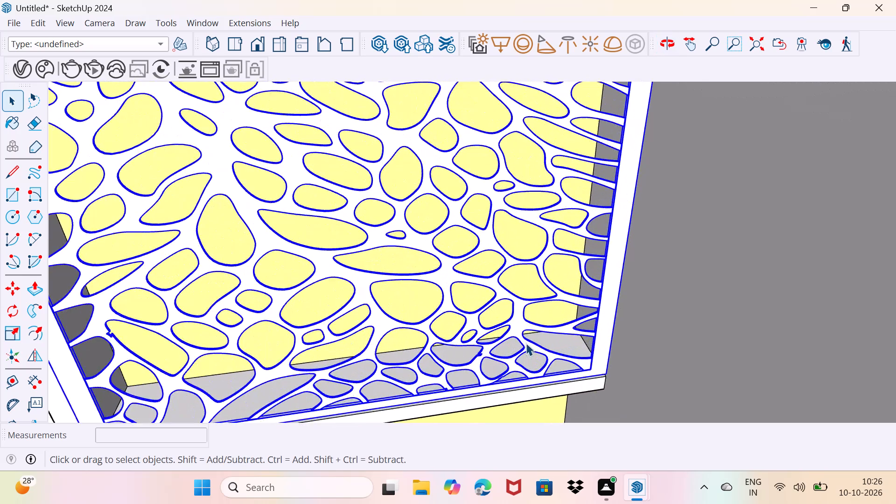
scroll(526, 343, up, 4)
middle_drag(605, 354, 536, 310)
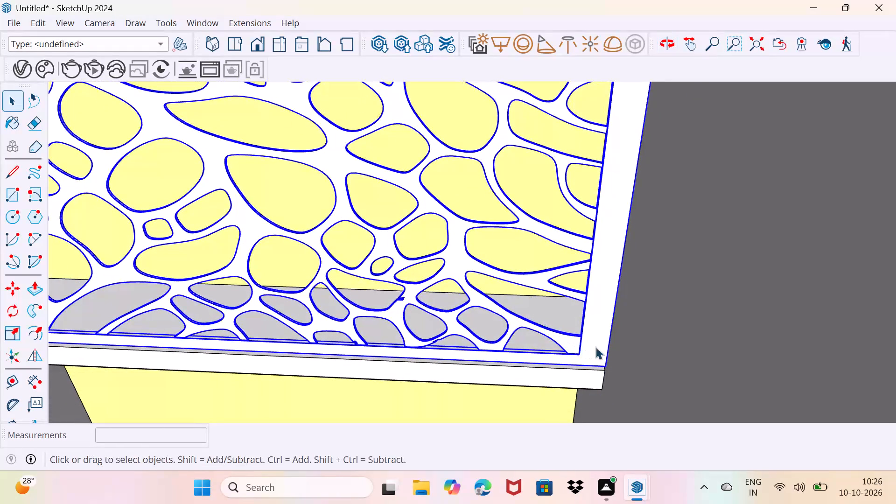
click(614, 348)
drag(609, 360, 637, 332)
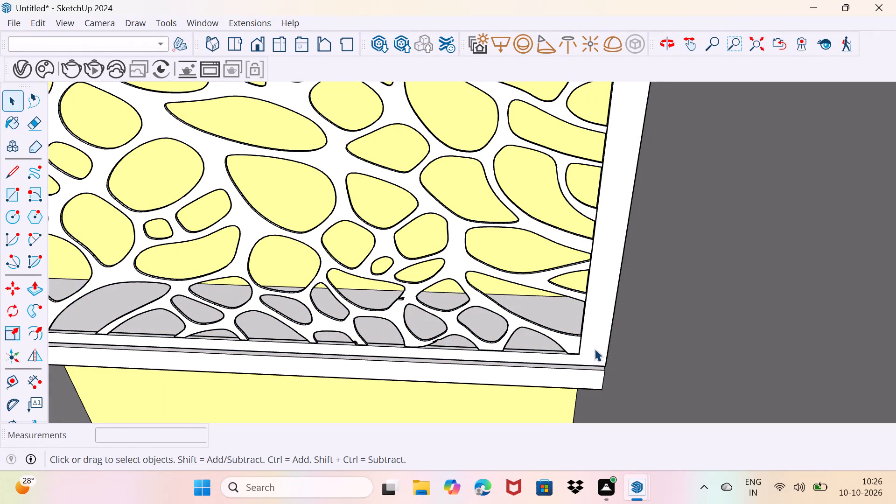
click(594, 349)
scroll(602, 355, up, 2)
key(m)
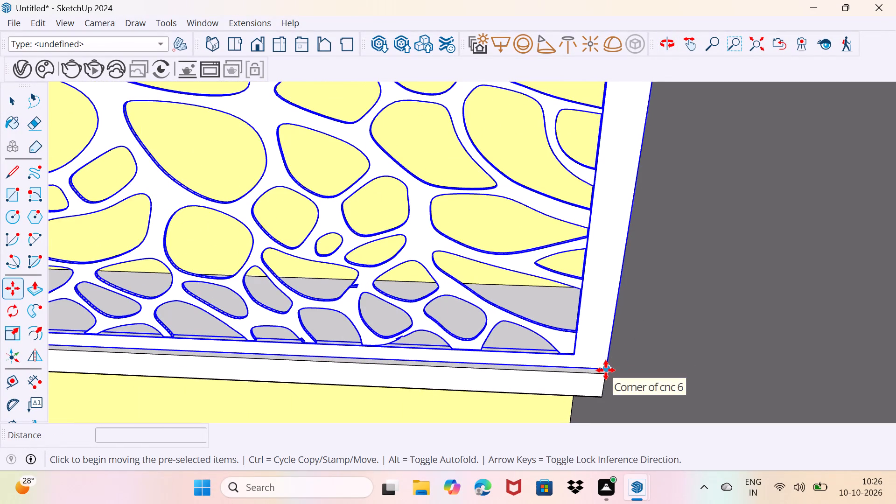
click(606, 370)
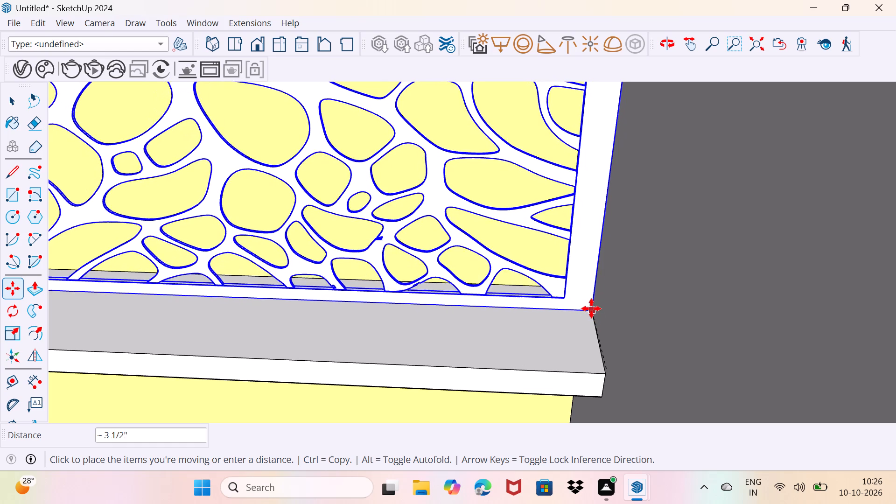
click(588, 303)
key(space)
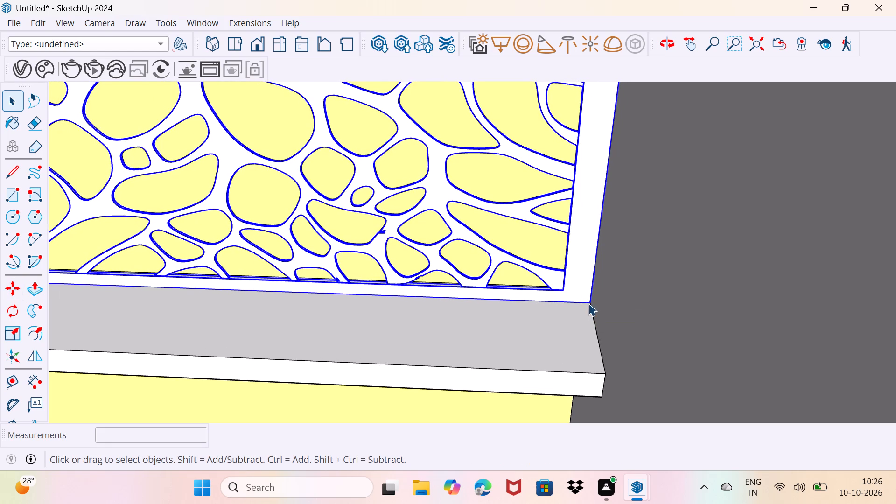
drag(590, 332, 597, 317)
Stretch the right-hand unit's middle-shelf jali panel along the red axis to the unit's inner vertical divider.
scroll(591, 315, down, 17)
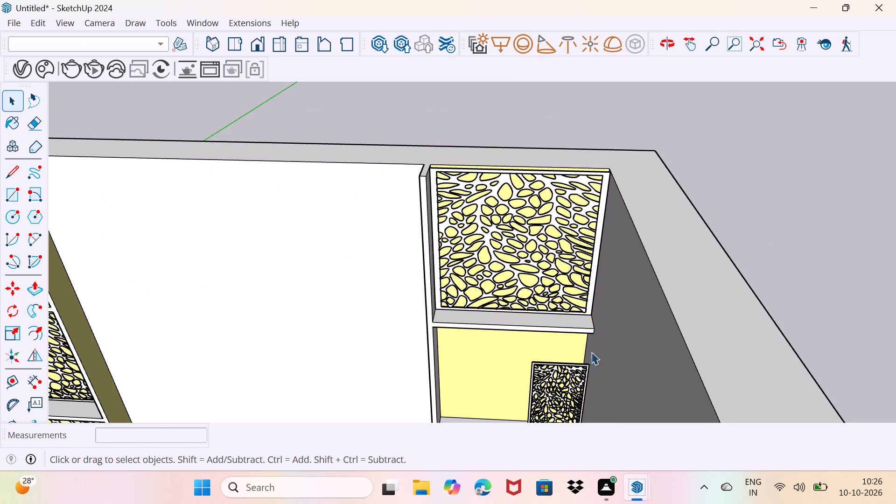
middle_drag(592, 357, 611, 112)
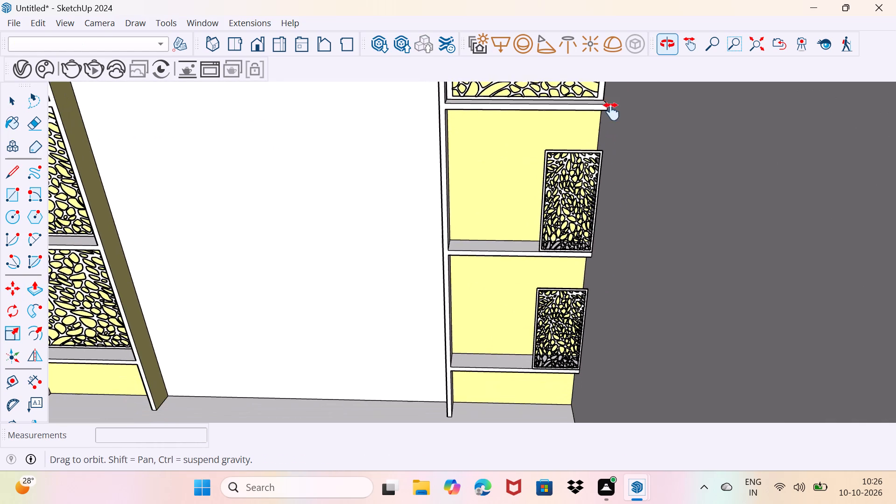
middle_drag(611, 112, 610, 113)
scroll(598, 193, up, 4)
click(562, 197)
scroll(538, 213, up, 3)
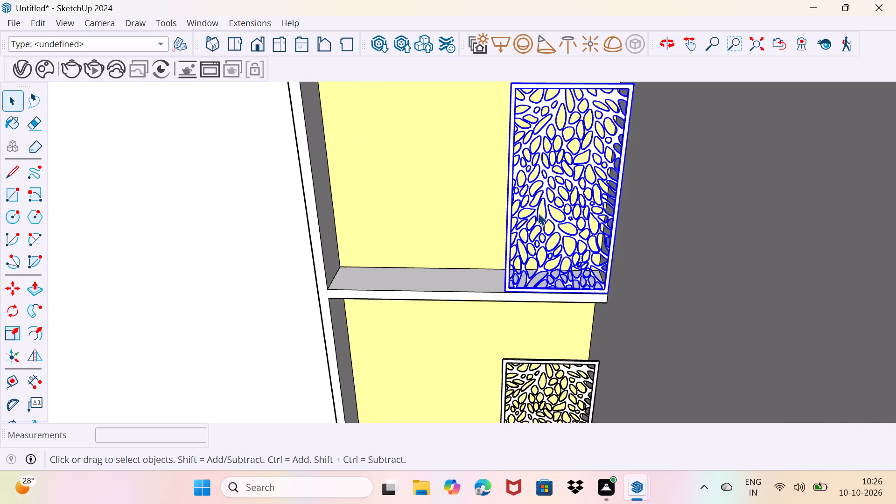
key(s)
scroll(514, 209, up, 3)
middle_drag(515, 204, 638, 181)
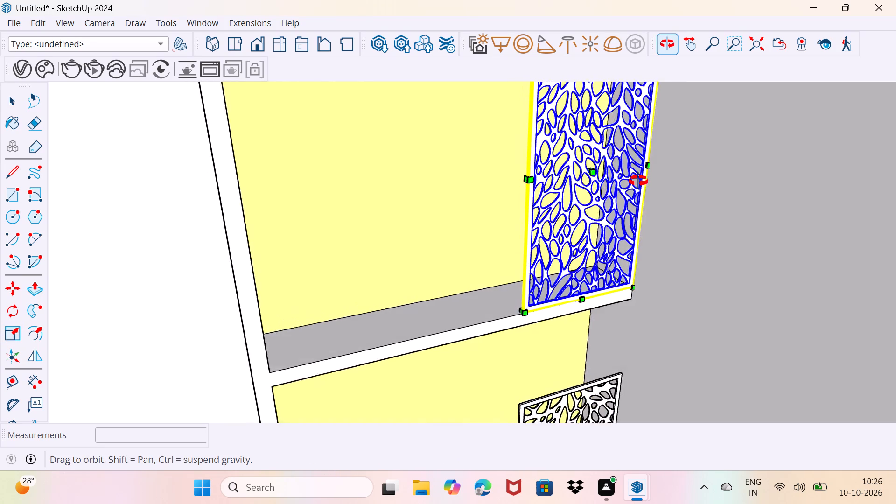
middle_drag(638, 181, 645, 177)
scroll(537, 175, up, 10)
middle_drag(535, 174, 555, 172)
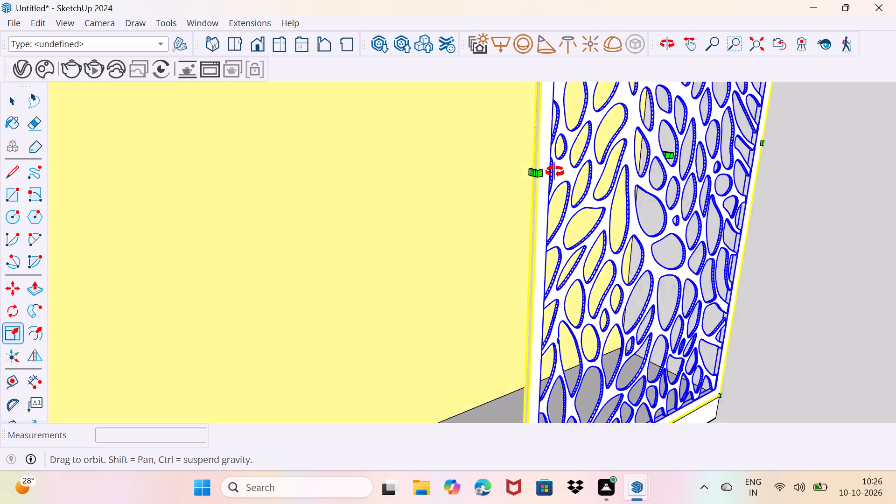
middle_drag(555, 172, 587, 165)
scroll(606, 146, up, 18)
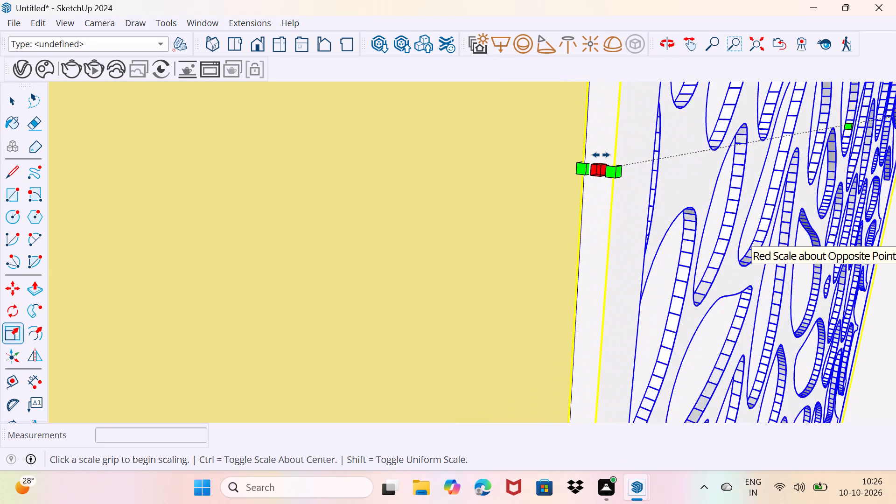
click(601, 155)
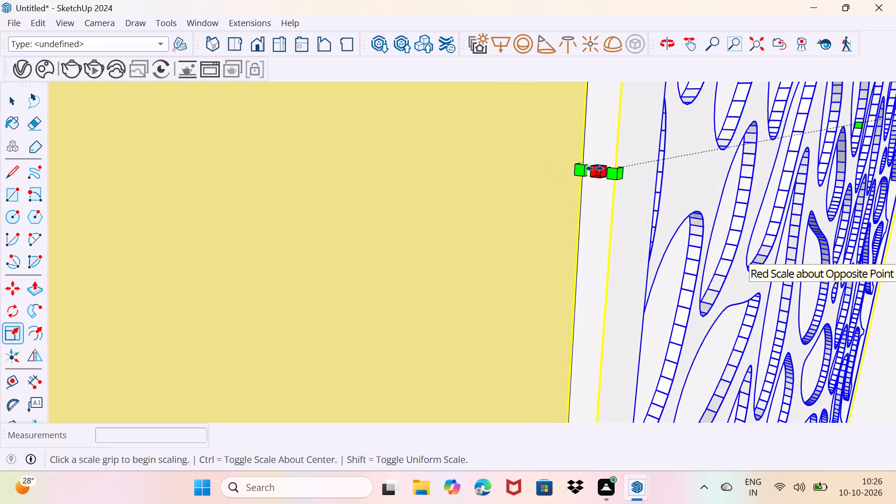
click(595, 168)
scroll(480, 189, down, 15)
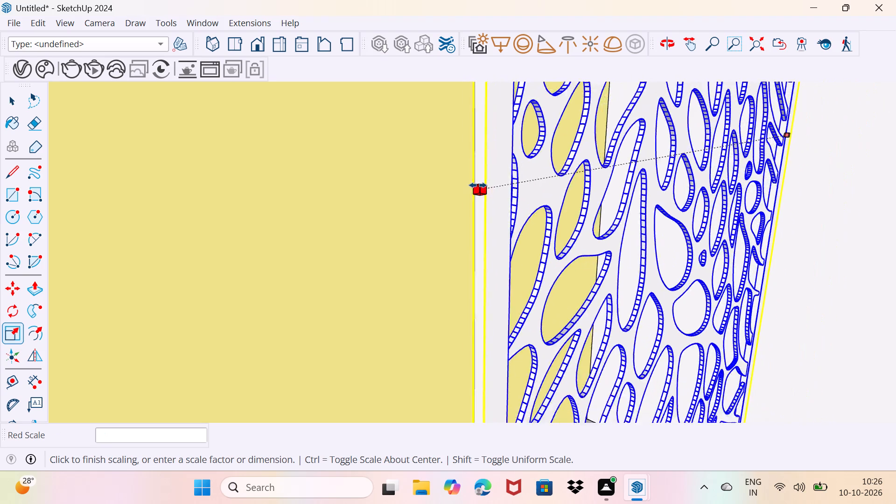
scroll(478, 185, down, 20)
scroll(478, 185, down, 3)
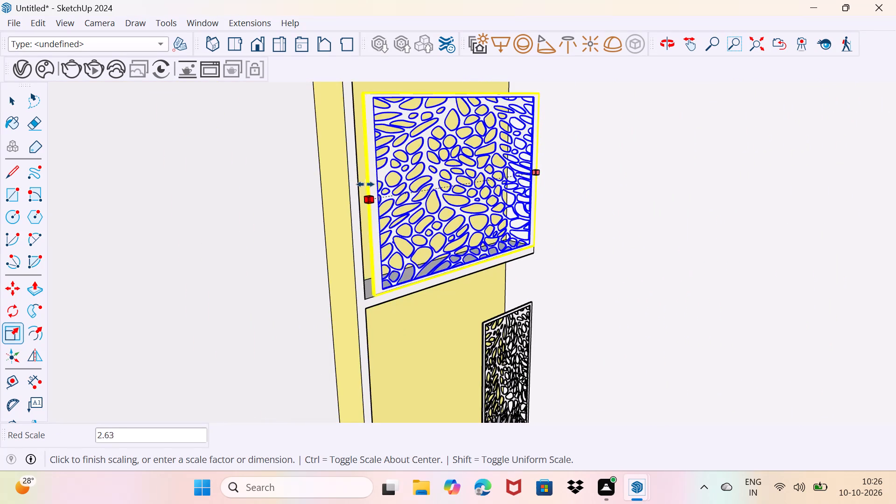
click(355, 187)
Stretch the right-hand unit's middle-shelf jali panel upward along the green axis by about 1.36 to the shelf above.
middle_drag(458, 156, 333, 195)
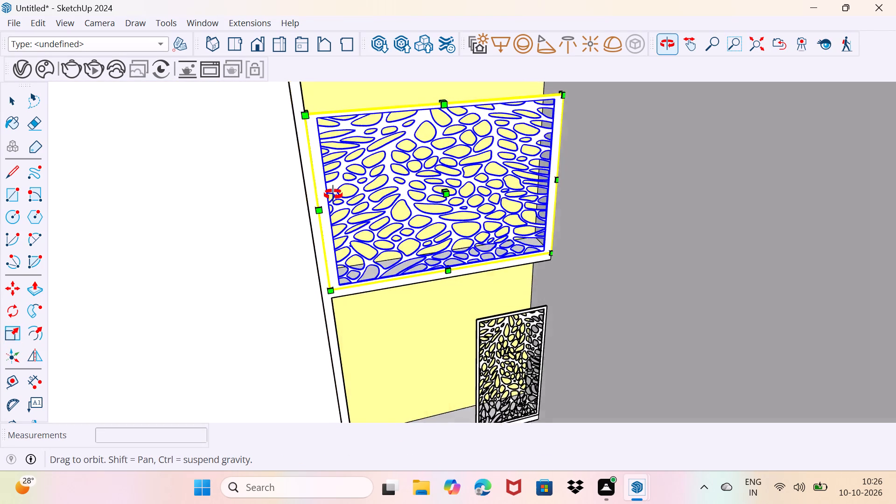
middle_drag(333, 195, 330, 334)
scroll(422, 253, up, 6)
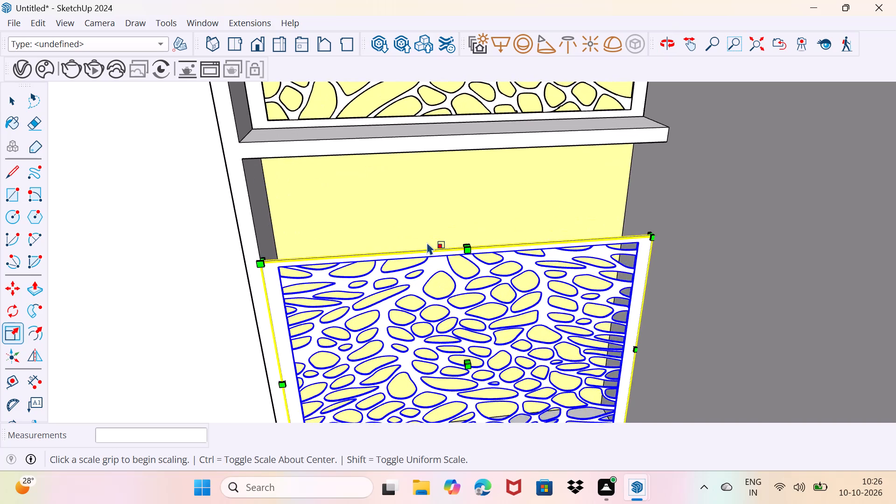
scroll(427, 242, up, 3)
scroll(521, 247, up, 4)
middle_drag(521, 247, 518, 280)
scroll(492, 293, up, 3)
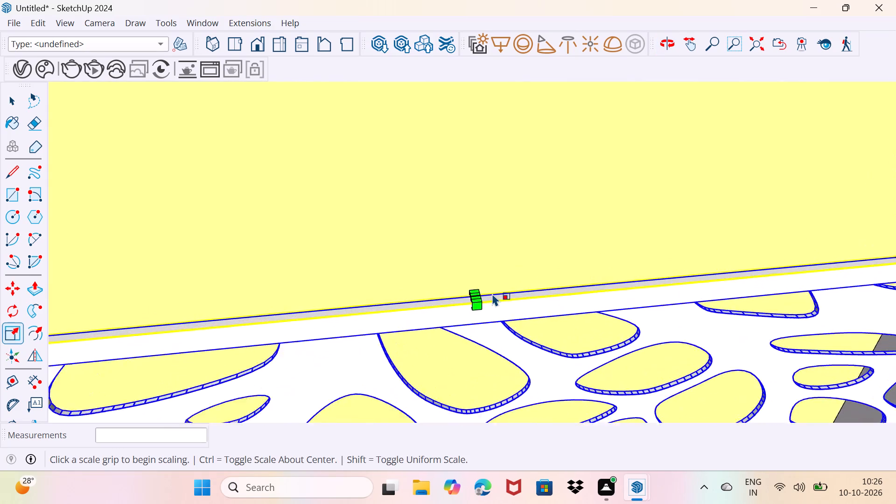
scroll(492, 294, up, 7)
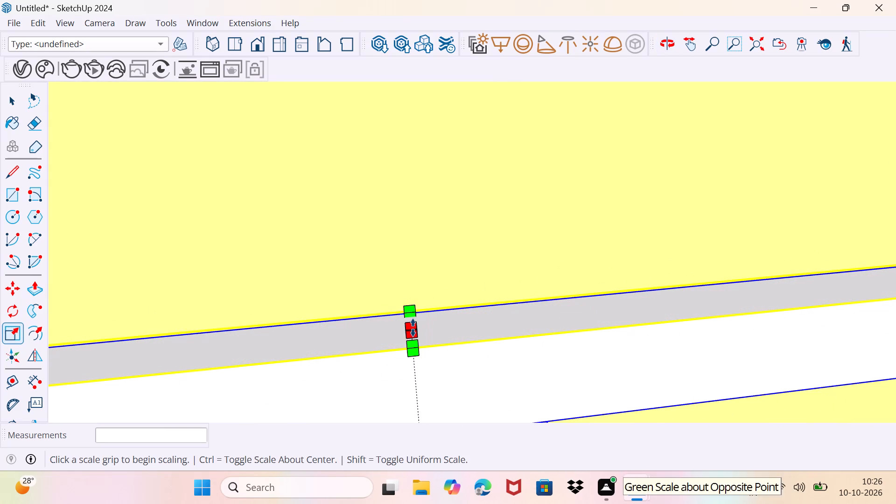
click(413, 328)
scroll(446, 176, down, 10)
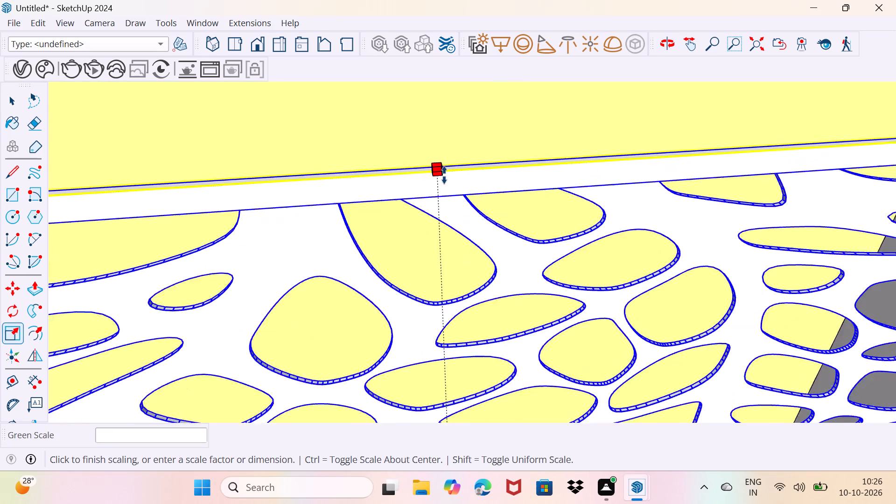
scroll(444, 175, down, 20)
scroll(444, 175, down, 2)
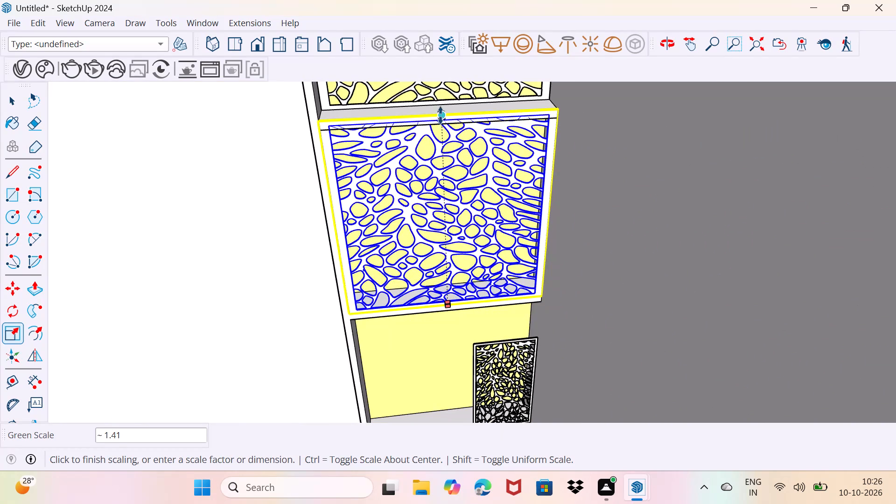
click(440, 126)
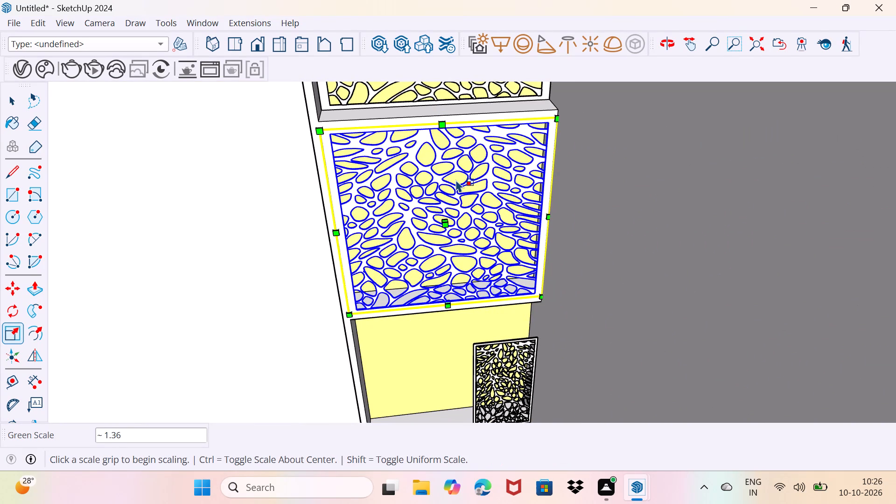
Move the right-hand unit's middle-shelf jali panel about 4 1/2" back from the shelf's front edge into the bay, and deselect it.
key(m)
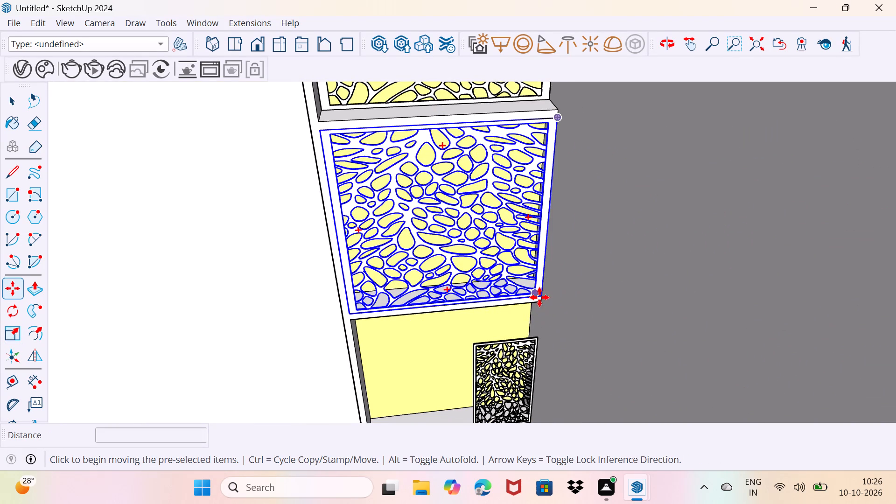
click(539, 297)
scroll(533, 272, up, 6)
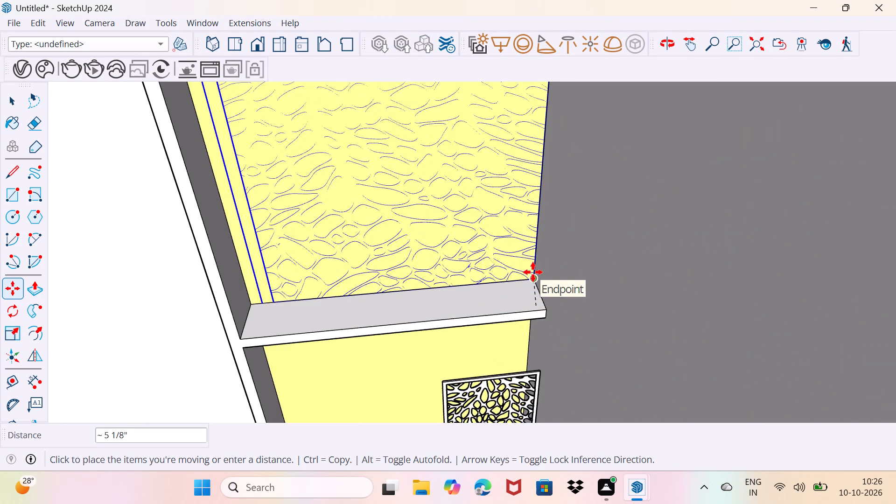
scroll(533, 272, up, 2)
click(528, 278)
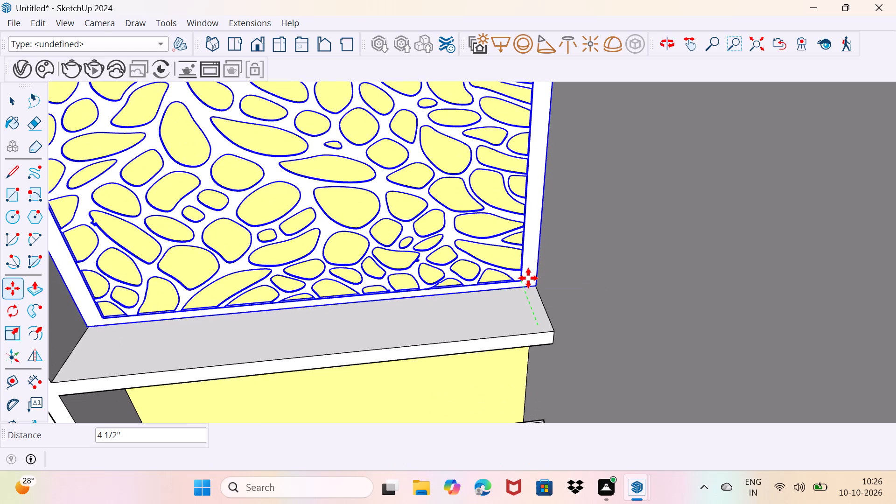
key(space)
drag(514, 311, 522, 287)
Stretch the right-hand unit's bottom-shelf jali panel along the red axis by about 2.75 to the unit's inner vertical divider.
scroll(517, 271, down, 14)
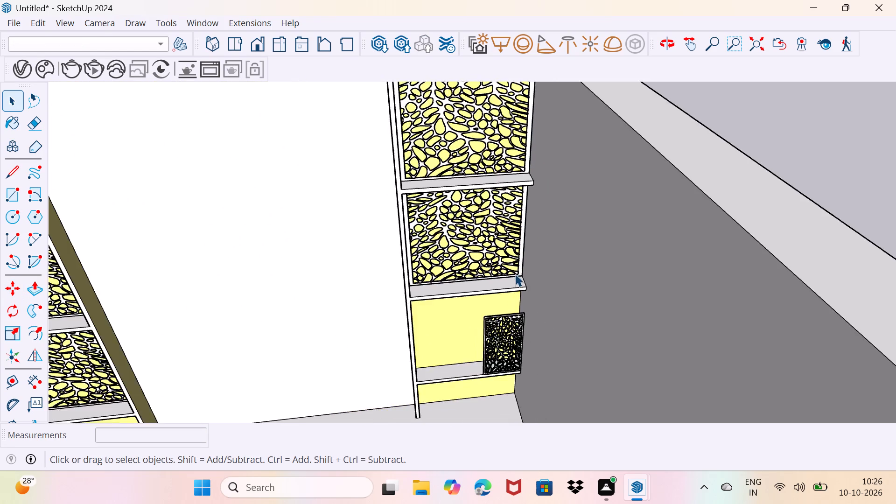
scroll(515, 274, down, 4)
middle_drag(509, 302, 488, 226)
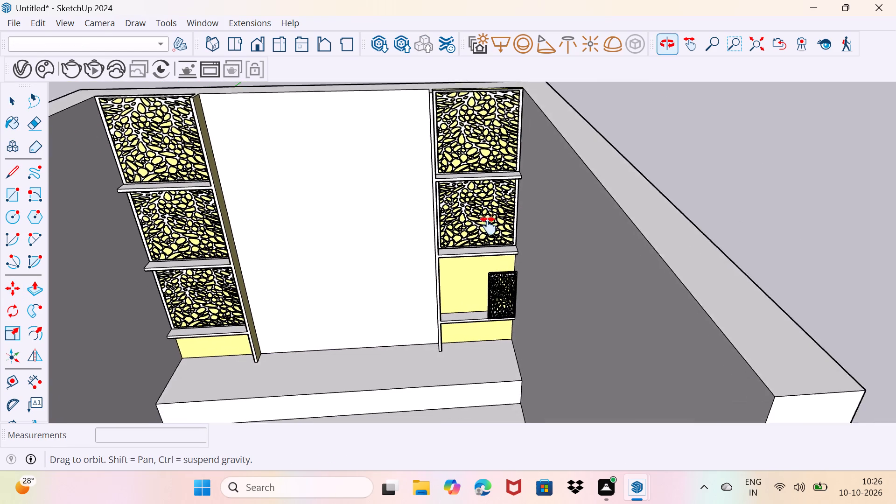
middle_drag(488, 226, 487, 209)
scroll(489, 251, up, 5)
click(496, 245)
scroll(495, 245, up, 2)
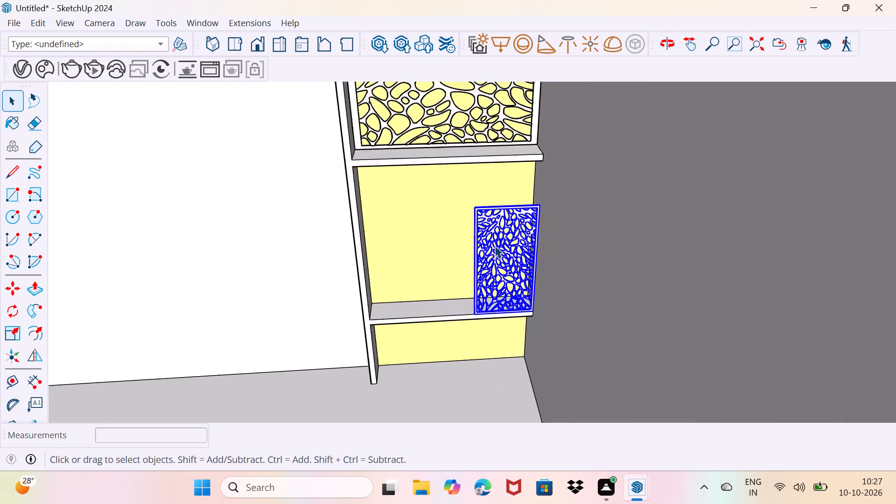
scroll(495, 245, up, 6)
key(s)
scroll(483, 279, up, 6)
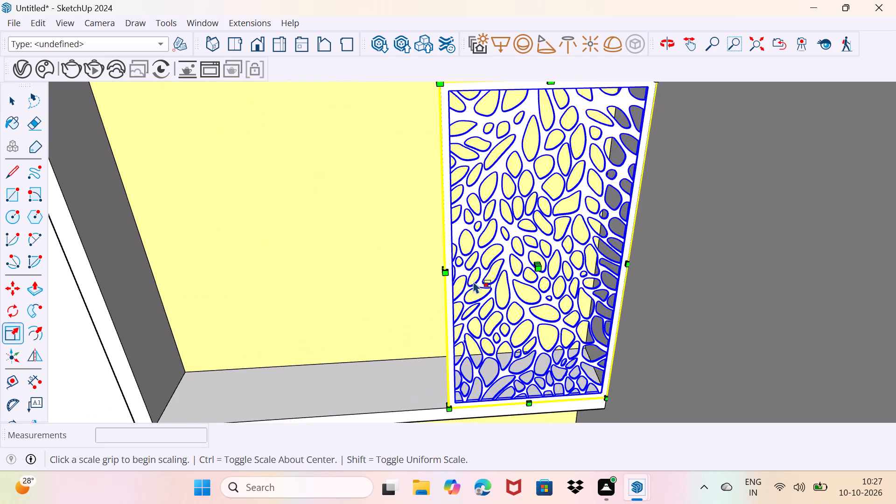
middle_drag(473, 281, 607, 237)
scroll(504, 256, up, 7)
middle_drag(511, 249, 535, 249)
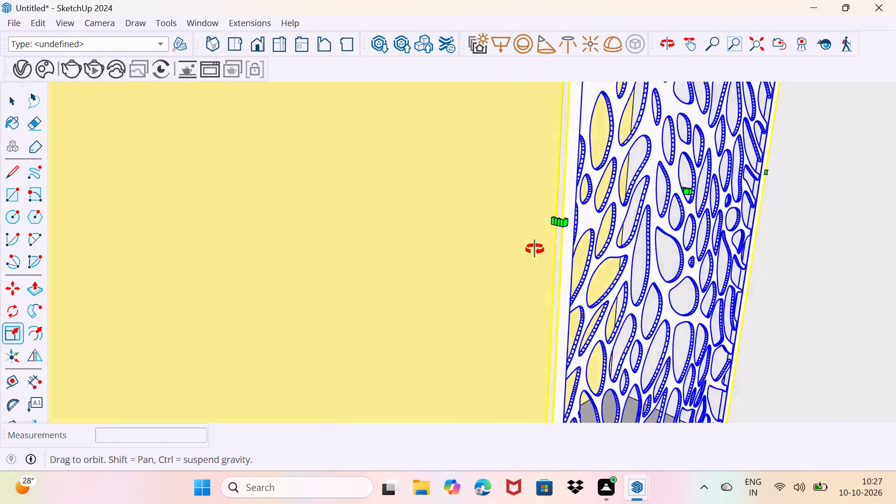
middle_drag(535, 249, 551, 247)
scroll(633, 214, up, 7)
scroll(683, 223, down, 2)
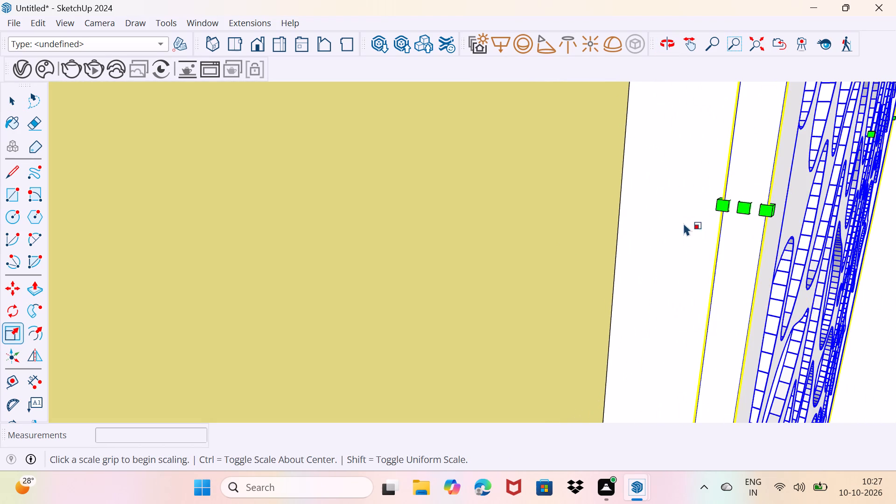
click(744, 210)
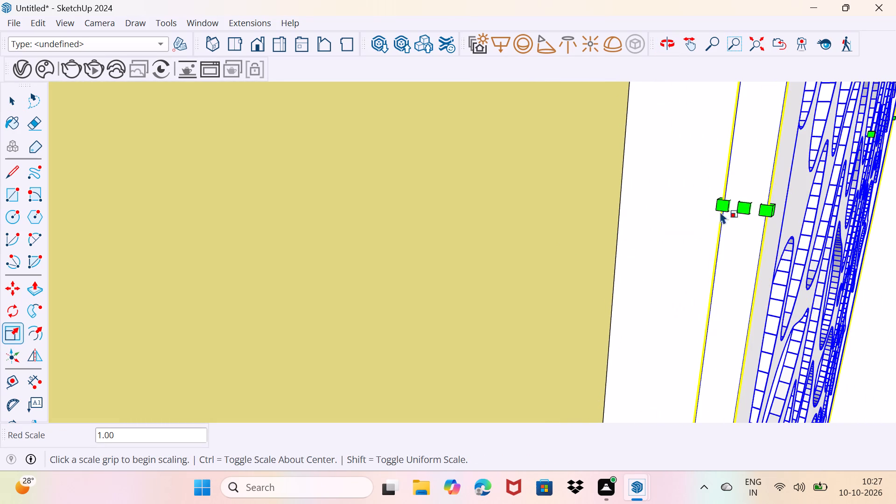
drag(742, 208, 625, 248)
scroll(625, 248, down, 4)
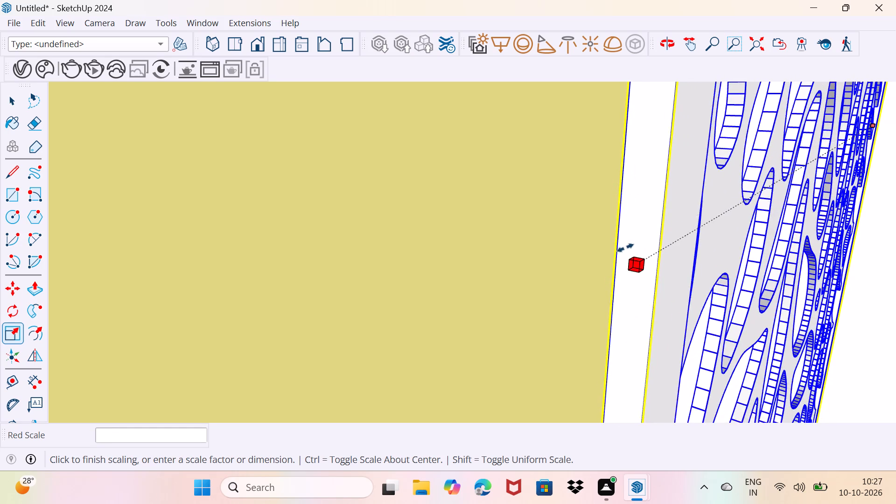
drag(625, 248, 623, 242)
scroll(627, 247, down, 16)
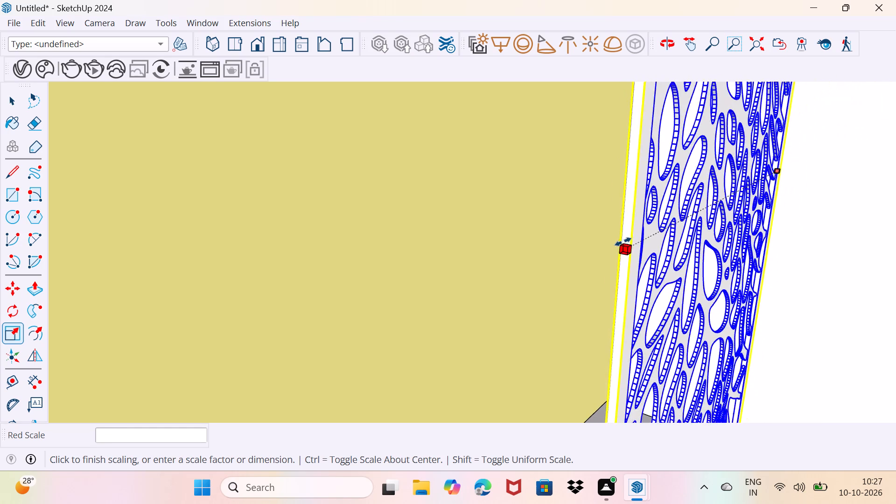
drag(623, 242, 433, 267)
scroll(621, 240, down, 14)
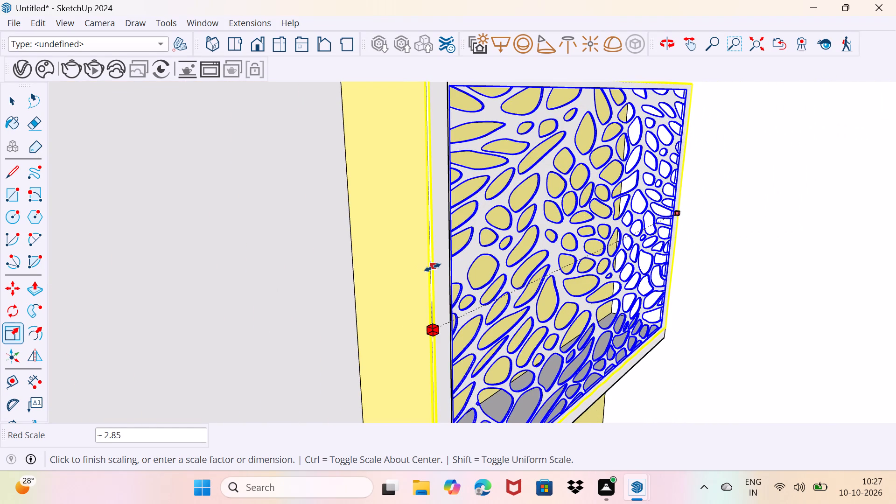
drag(433, 267, 447, 264)
click(447, 264)
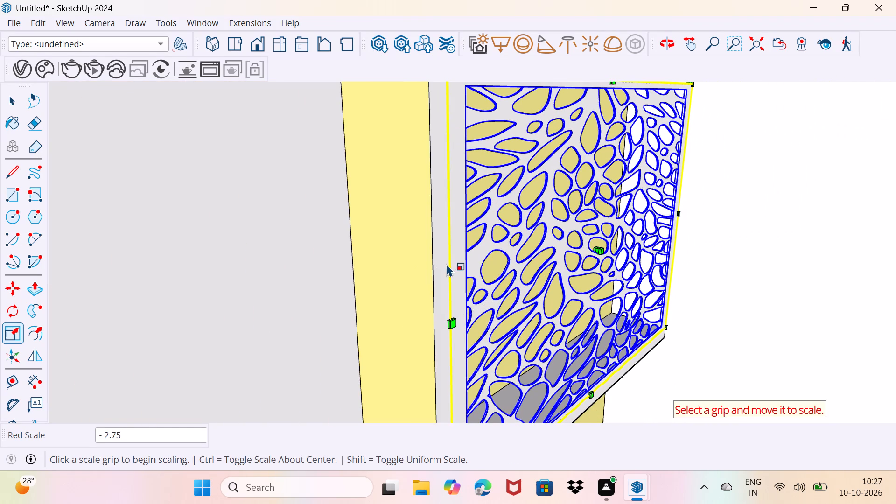
Stretch the right-hand unit's bottom-shelf jali panel upward along the green axis by about 1.36 to the shelf above.
middle_drag(545, 259, 471, 272)
middle_drag(471, 272, 463, 462)
scroll(531, 292, up, 6)
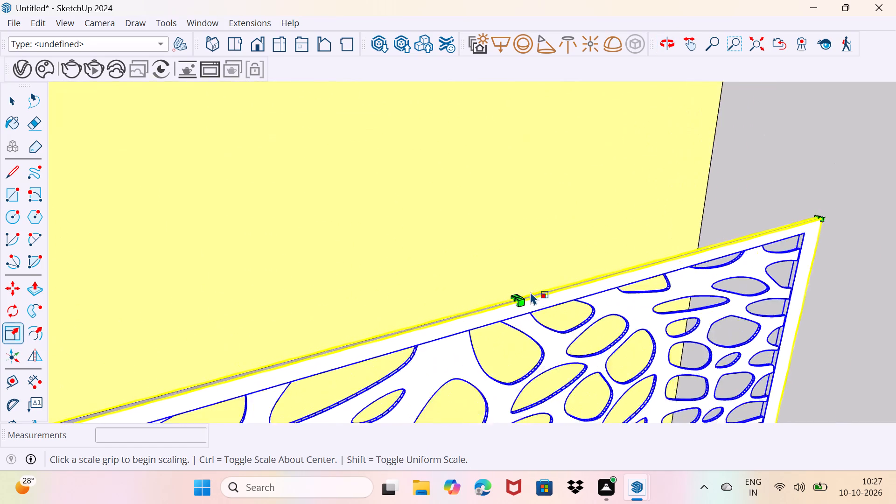
scroll(531, 292, up, 8)
middle_drag(495, 315, 500, 328)
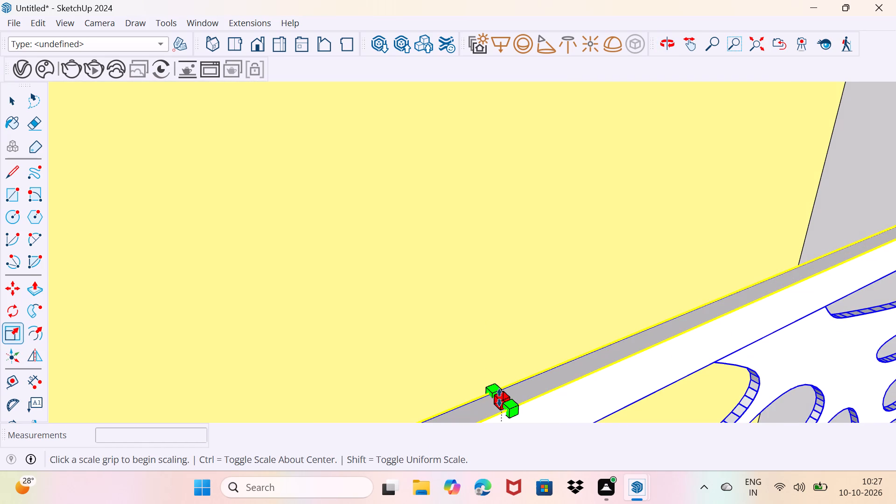
click(499, 398)
scroll(493, 250, down, 12)
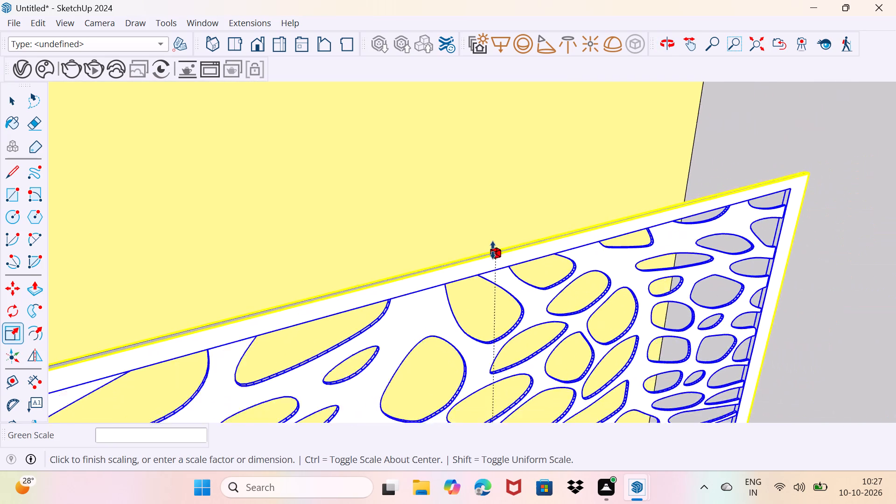
scroll(493, 250, down, 11)
click(473, 175)
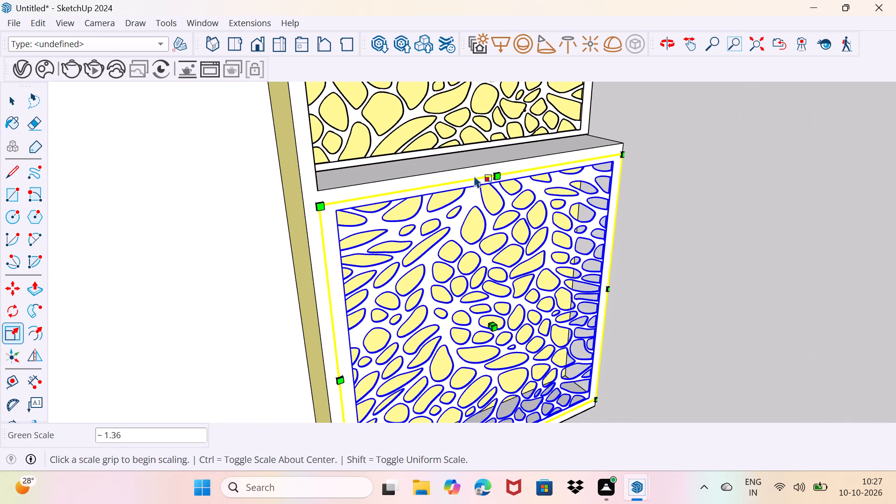
Move the right-hand unit's bottom-shelf jali panel about 4 3/4" back from the shelf's front edge into the bay, and deselect it.
scroll(474, 212, down, 4)
middle_drag(501, 294, 473, 307)
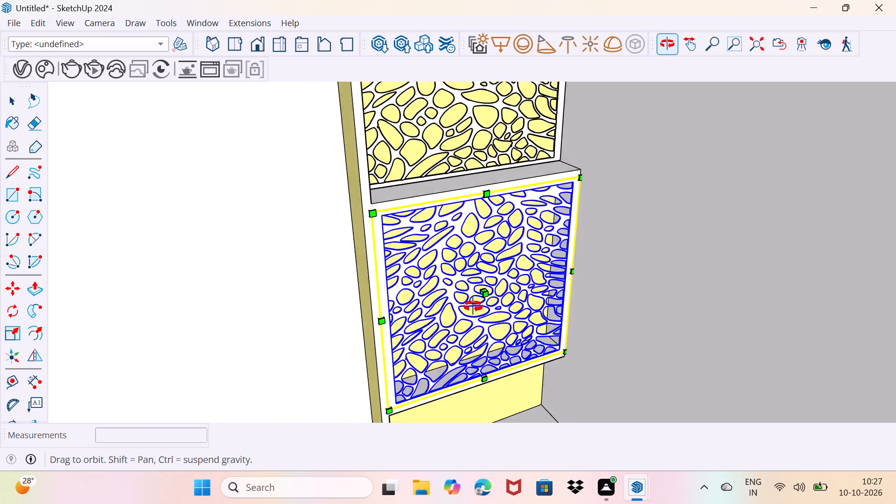
middle_drag(473, 307, 418, 220)
scroll(503, 269, up, 1)
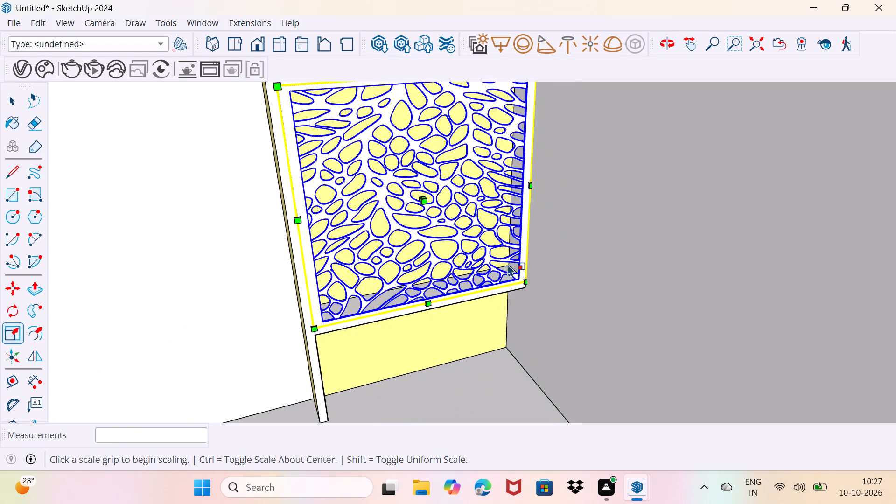
key(m)
click(532, 284)
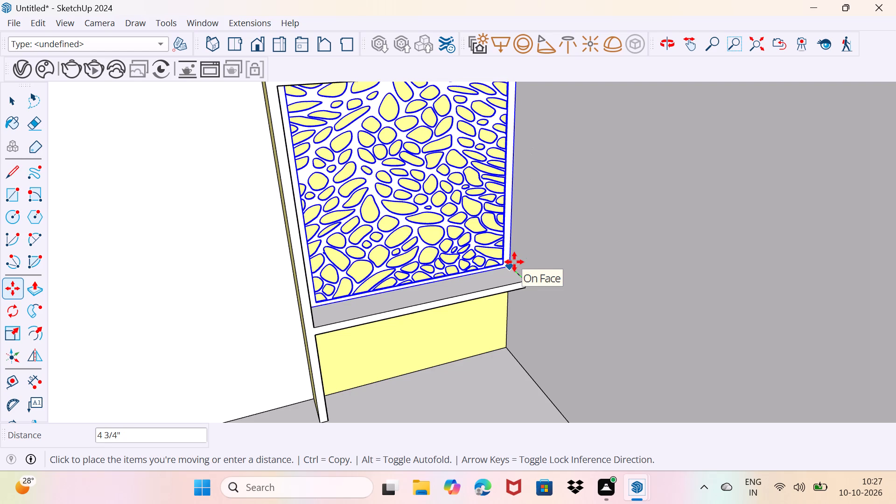
click(514, 262)
key(space)
drag(509, 274, 511, 269)
Delete the leftover small jali panel standing on the floor in front of the two-tier platform.
scroll(514, 259, down, 11)
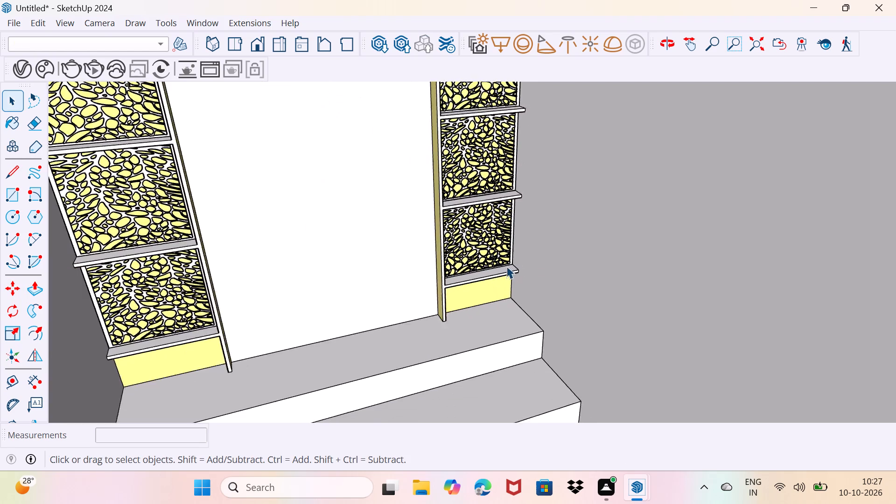
scroll(495, 282, down, 3)
middle_drag(490, 294, 420, 237)
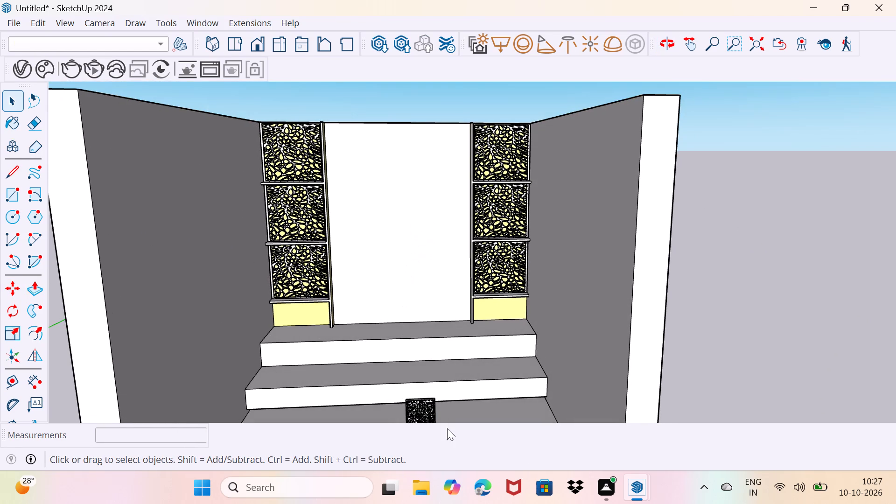
shift+middle_drag(443, 399, 427, 305)
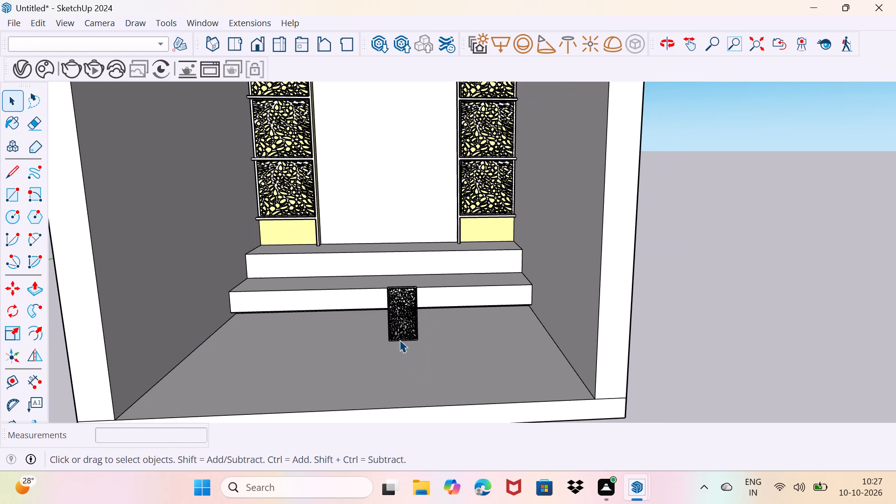
click(399, 339)
key(Delete)
scroll(359, 304, up, 3)
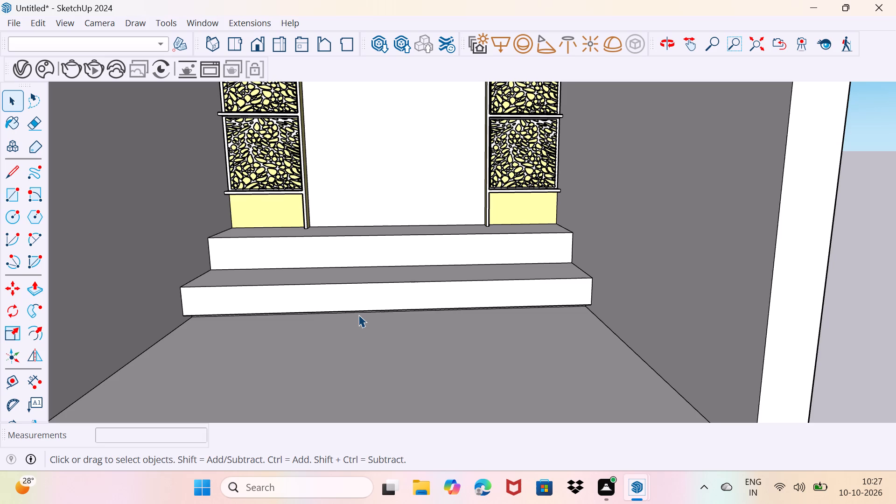
Open 3D Warehouse and search its models for "oma jali".
click(195, 24)
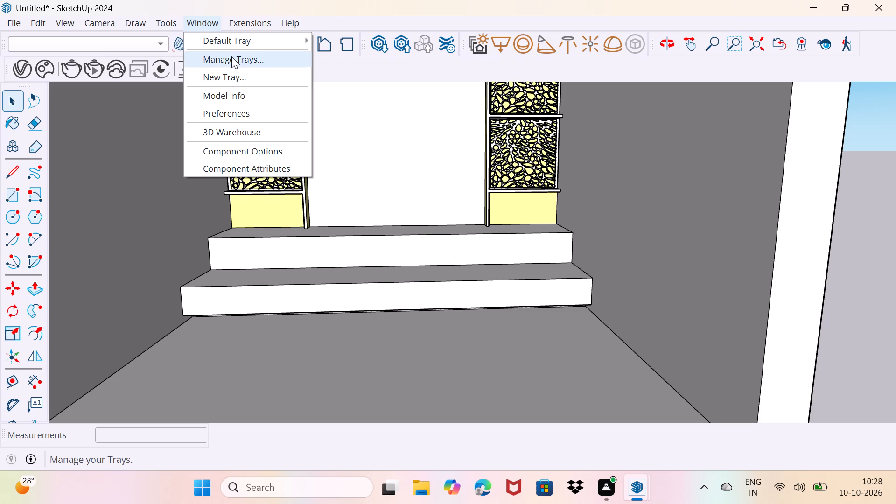
click(234, 133)
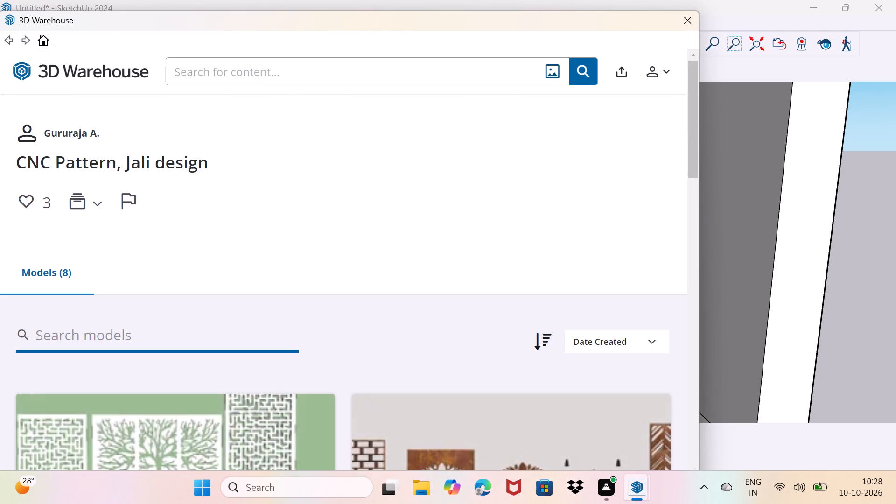
click(334, 64)
text(om)
text(a)
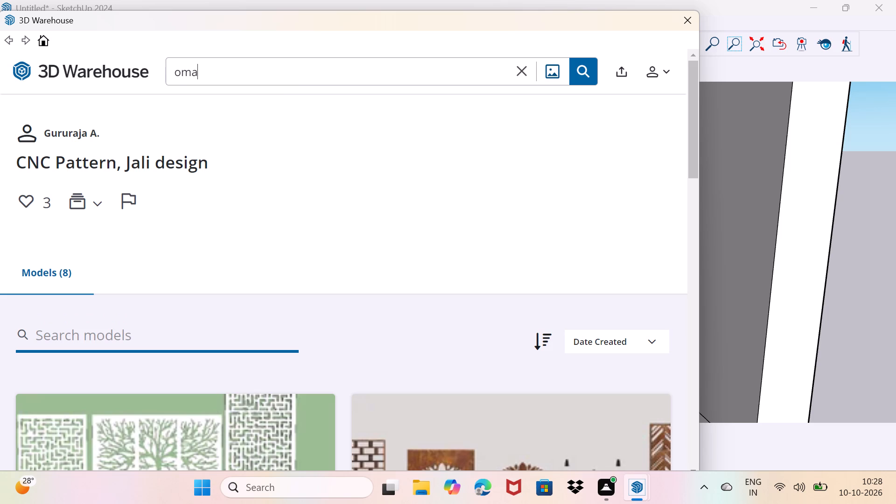
key(space)
text(jali)
key(Return)
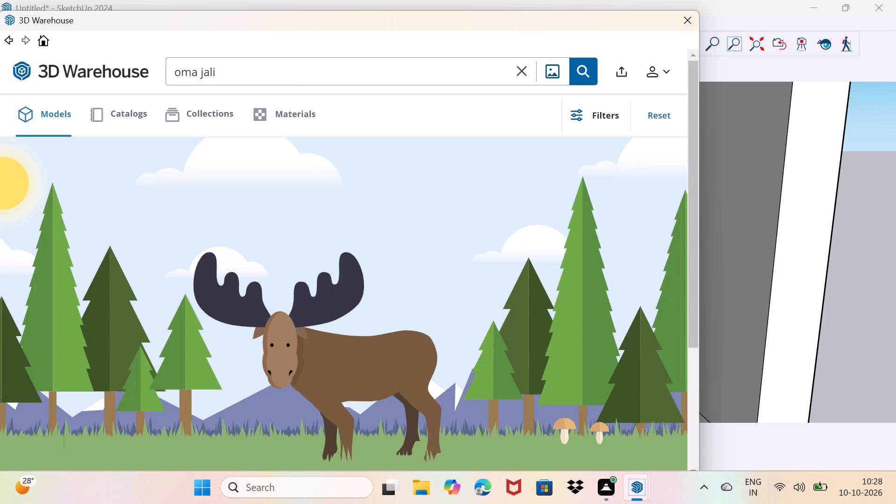
Replace the 3D Warehouse search term with "pooja jali" and run the search.
click(302, 67)
key(BackSpace)
key(BackSpace)
key(BackSpace)
key(BackSpace)
key(BackSpace)
key(BackSpace)
key(BackSpace)
key(BackSpace)
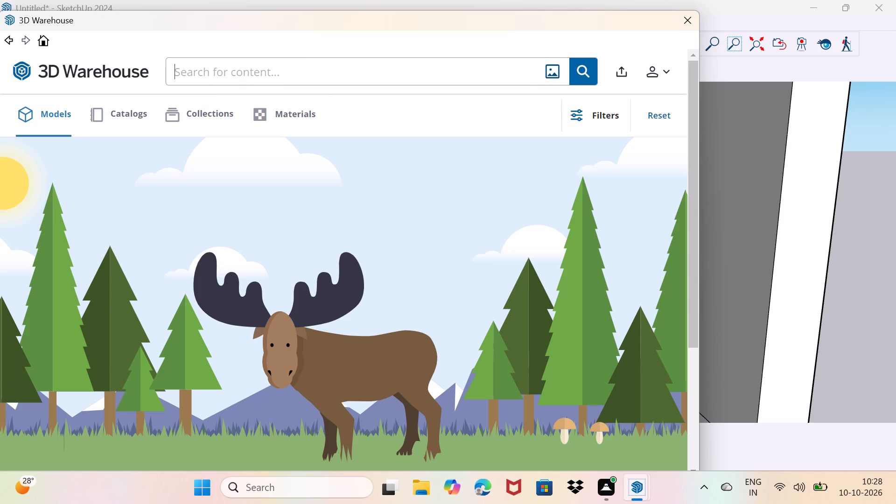
text(pooja jali)
key(Return)
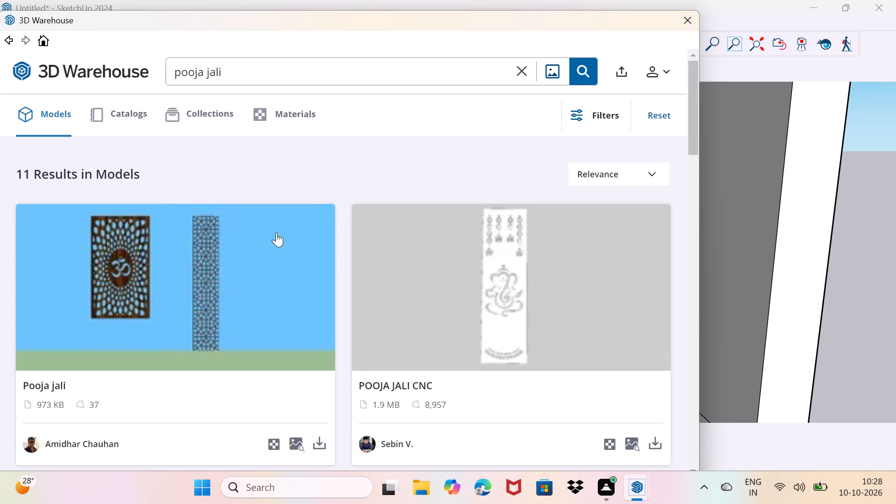
Browse the "pooja jali" model results for a jali panel that suits the pooja room.
scroll(276, 232, down, 1)
scroll(276, 232, up, 1)
scroll(276, 232, down, 3)
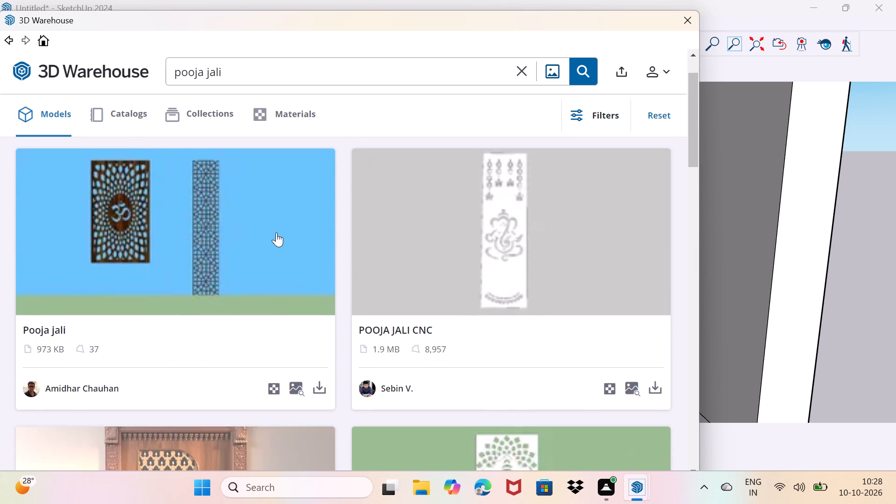
scroll(276, 232, down, 15)
scroll(276, 235, up, 3)
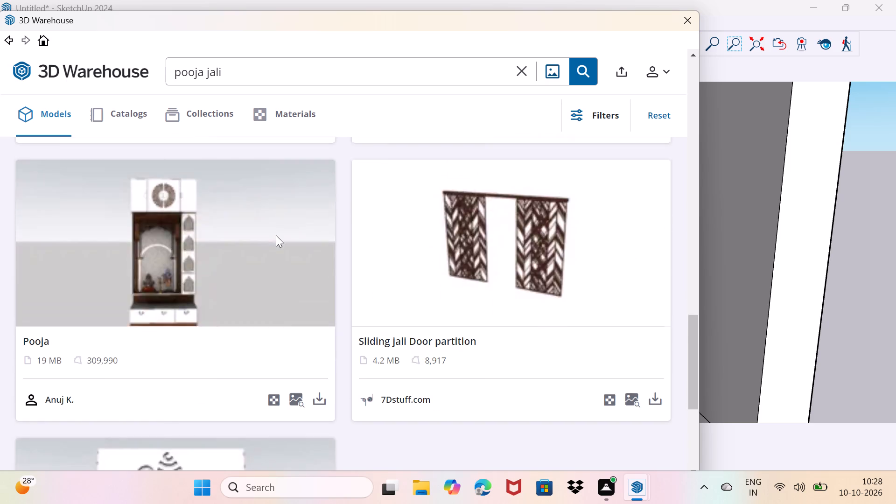
scroll(276, 235, down, 13)
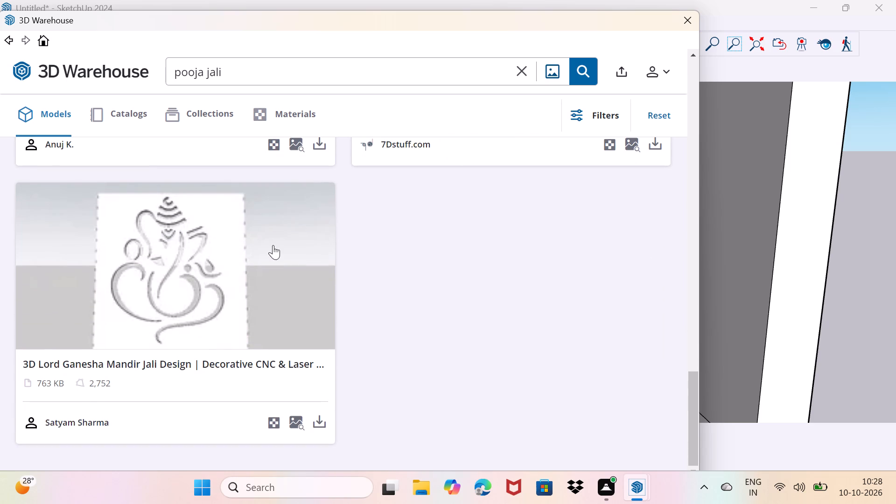
Check the Collections results, return to Models and go through the pooja jali models again to choose one.
click(178, 120)
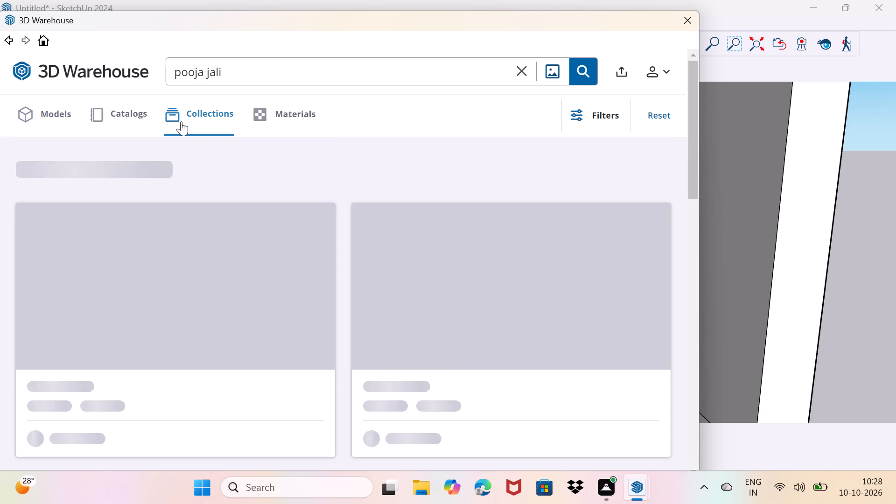
click(49, 109)
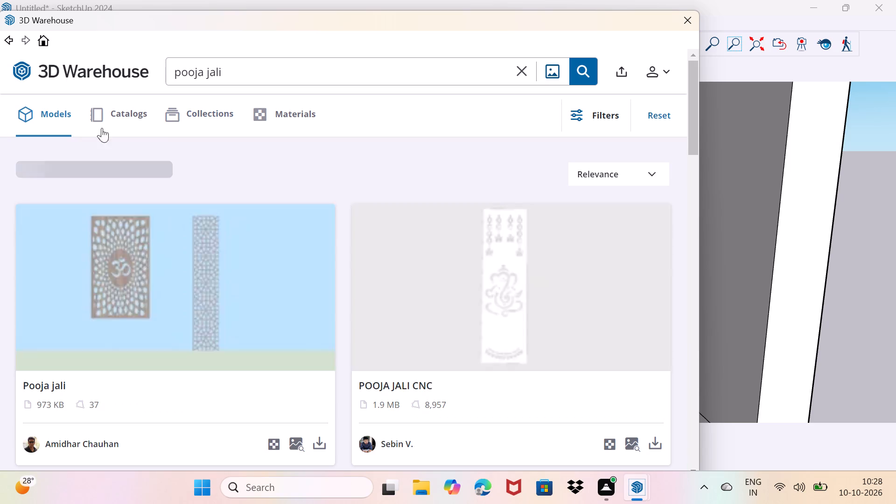
scroll(239, 224, up, 2)
scroll(238, 227, down, 2)
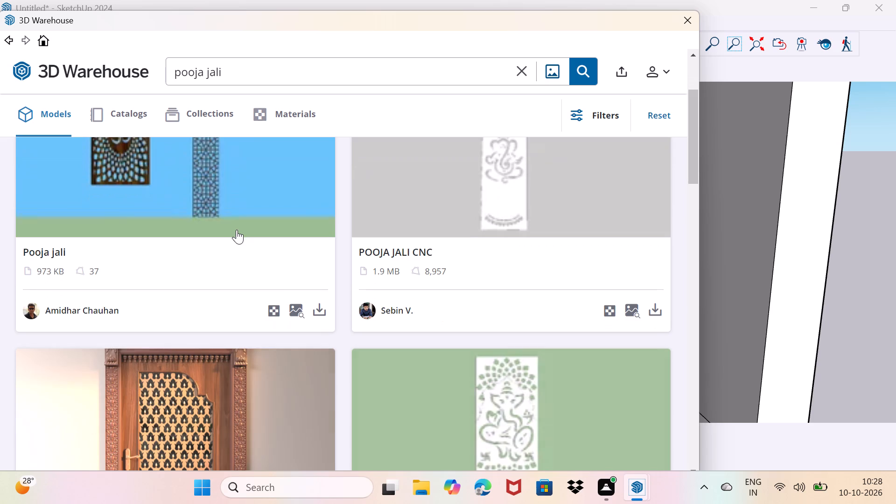
scroll(237, 230, up, 2)
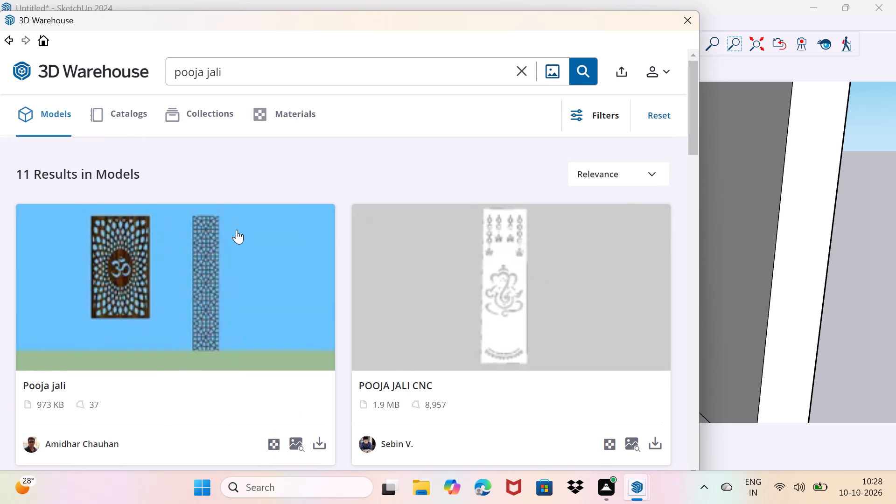
scroll(237, 230, down, 7)
scroll(235, 230, up, 2)
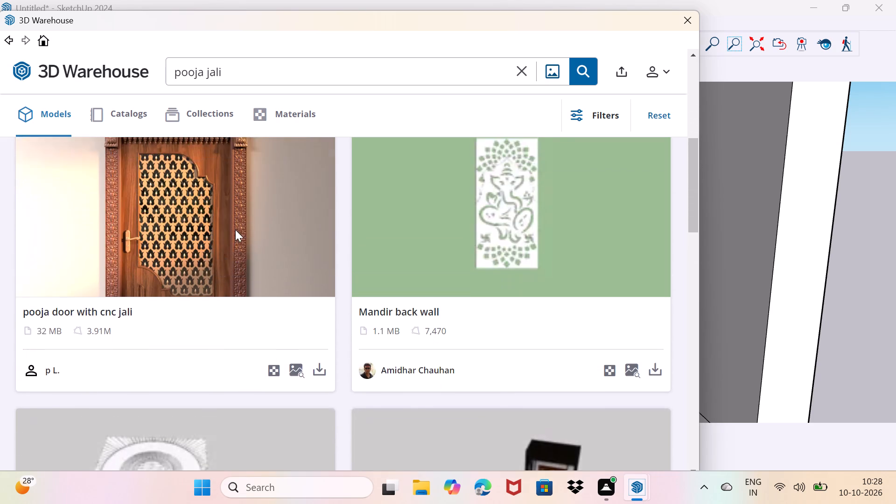
scroll(235, 230, down, 10)
scroll(235, 230, up, 5)
scroll(235, 230, down, 3)
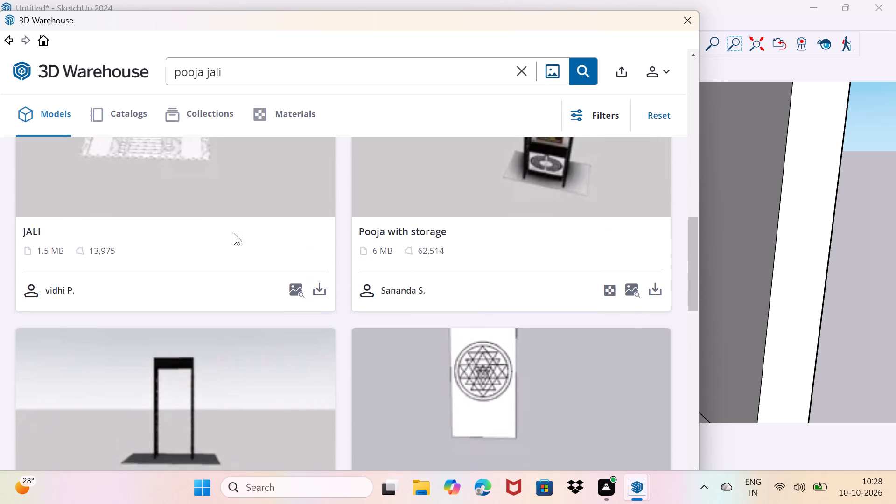
scroll(234, 233, down, 10)
scroll(227, 239, up, 6)
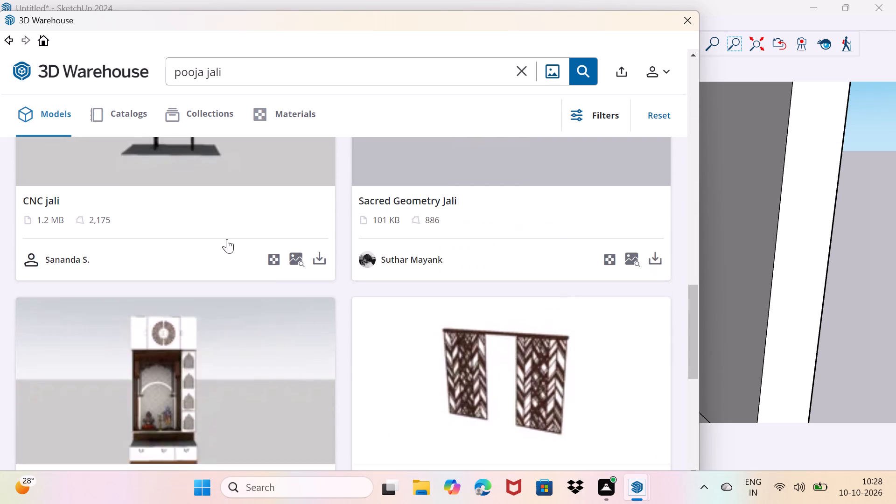
scroll(227, 239, up, 9)
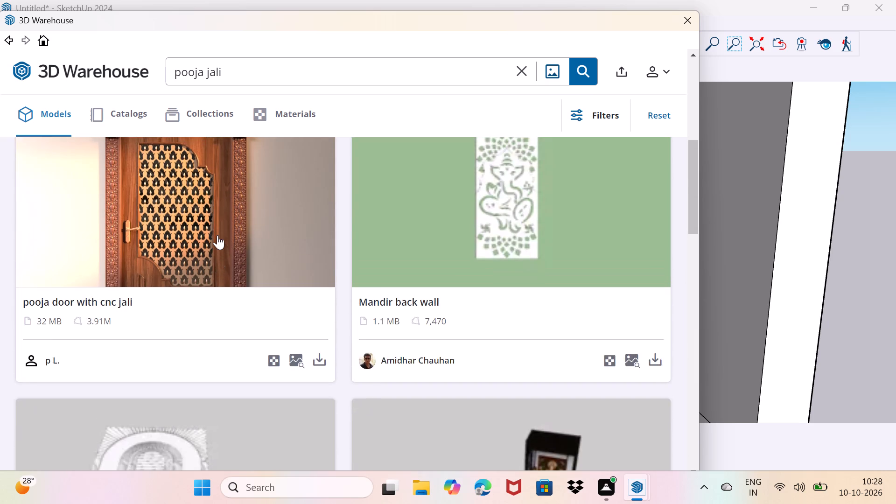
scroll(216, 235, up, 5)
Open the "Pooja jali" model with the wooden Om panel and examine its preview image and model info.
click(210, 250)
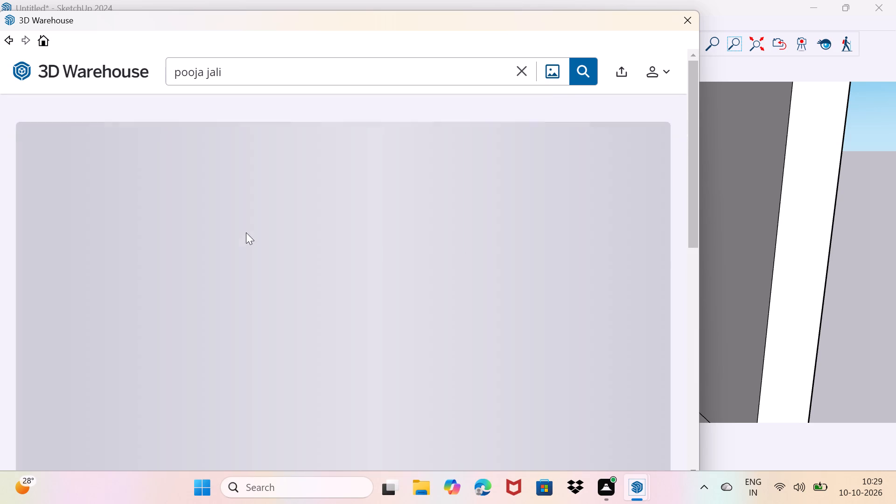
scroll(266, 231, down, 10)
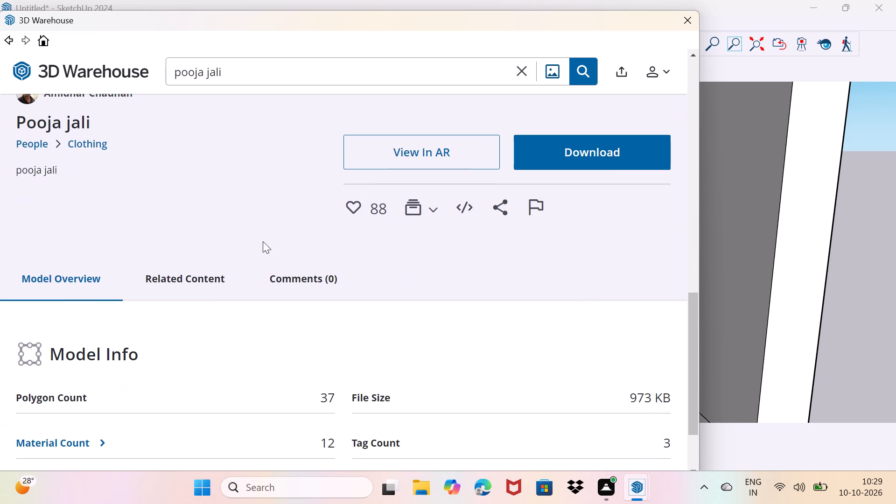
scroll(263, 245, down, 5)
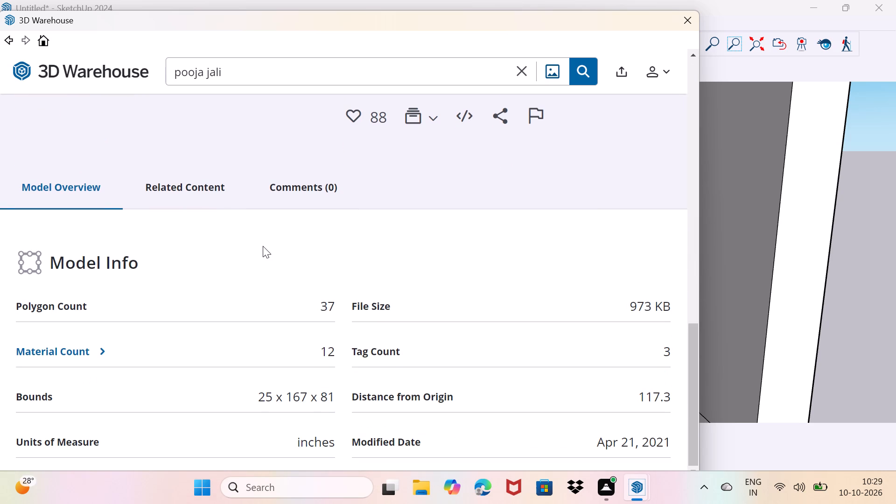
scroll(263, 246, down, 6)
scroll(263, 246, up, 7)
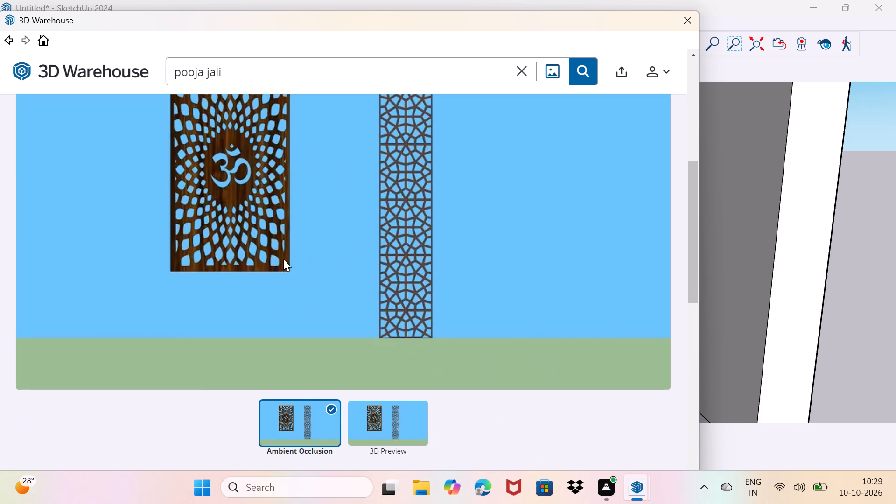
scroll(273, 264, up, 4)
scroll(273, 264, down, 3)
scroll(273, 264, up, 1)
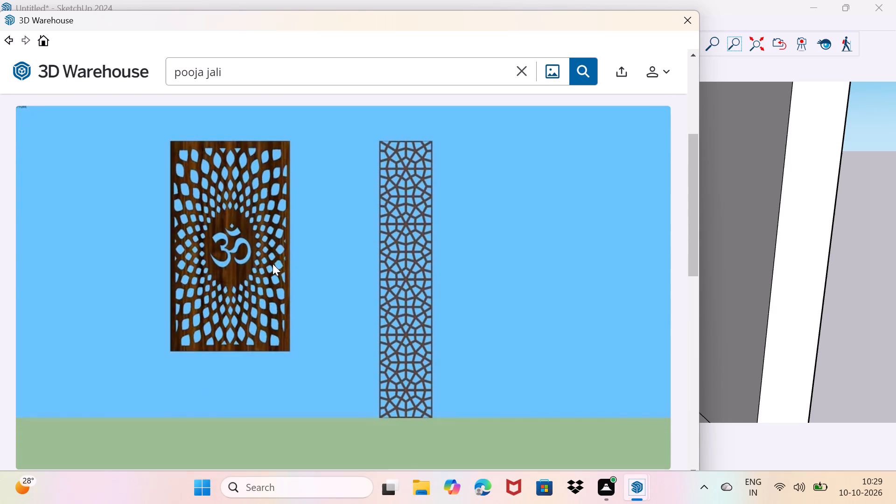
scroll(273, 264, up, 1)
scroll(272, 266, down, 4)
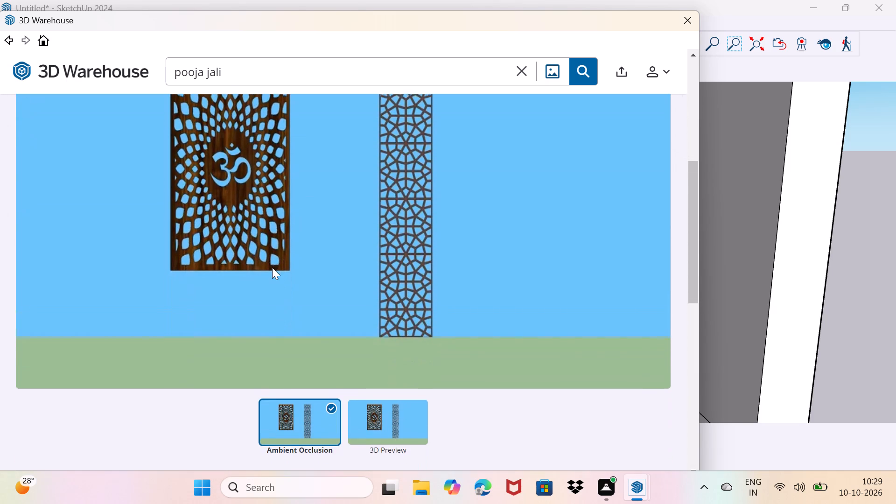
scroll(272, 267, up, 2)
scroll(272, 267, down, 1)
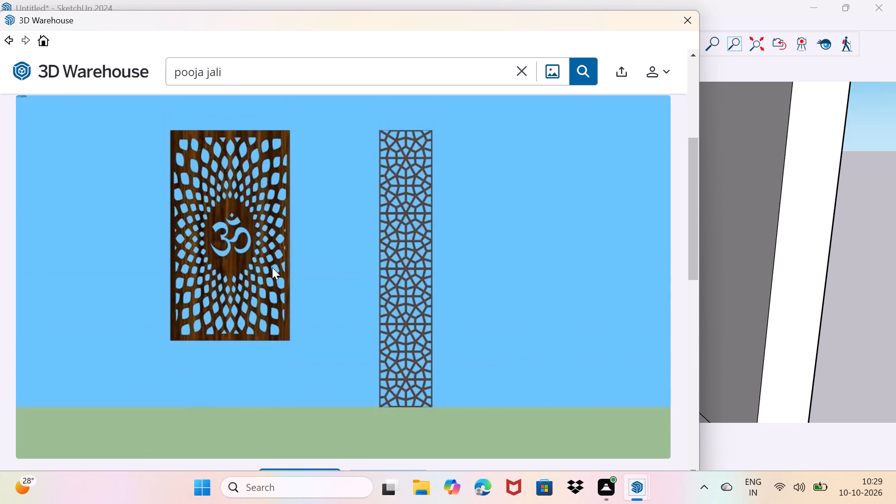
scroll(272, 267, down, 2)
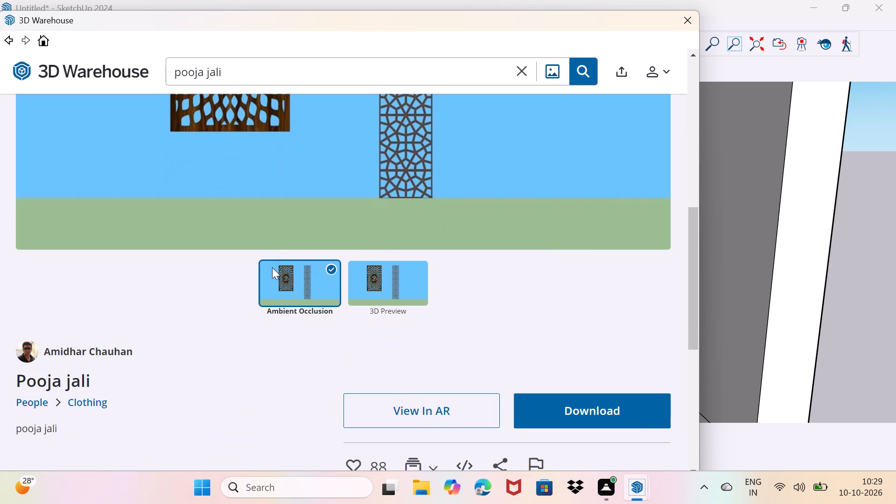
Download the "Pooja jali" model directly into the current model and place it on open ground outside the room, beside its side wall.
click(540, 413)
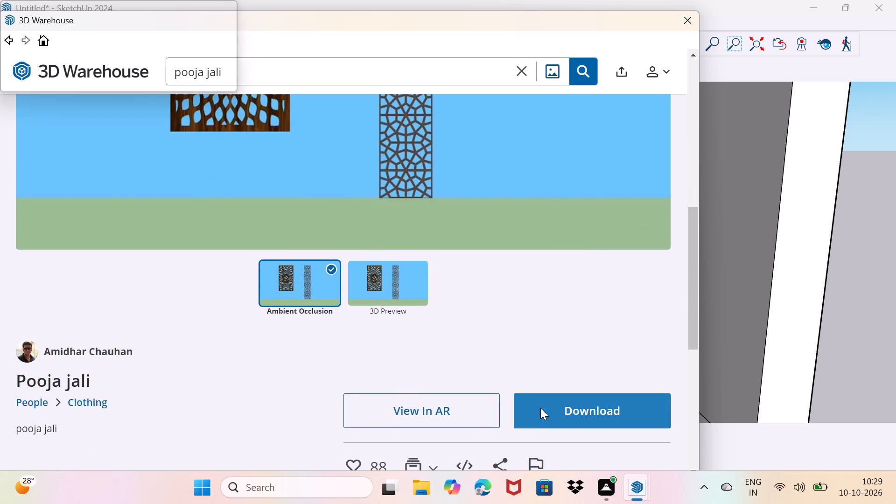
click(300, 267)
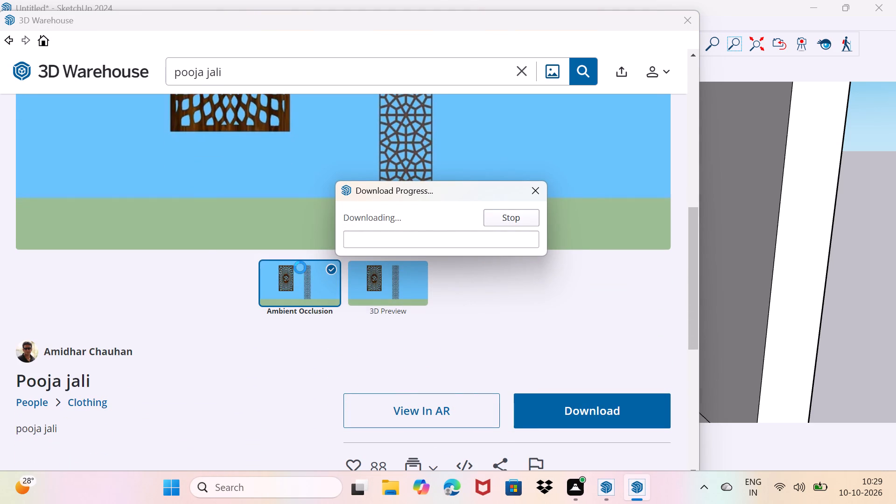
click(563, 278)
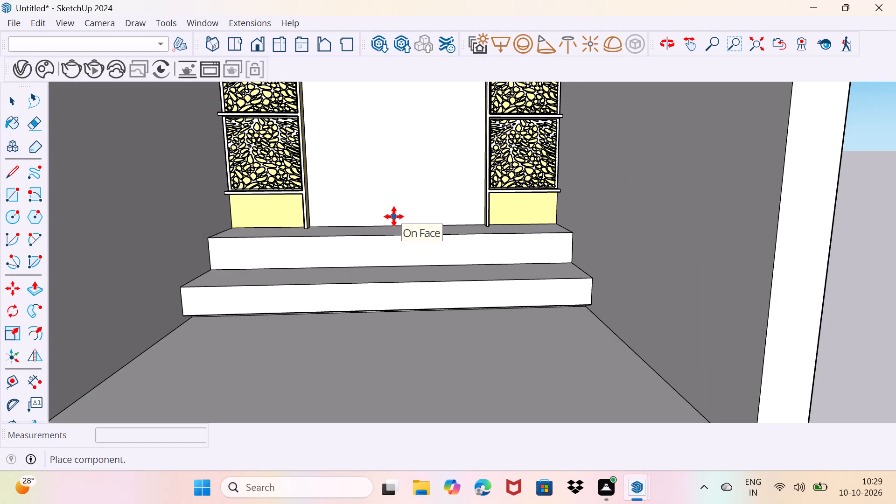
drag(895, 503, 890, 502)
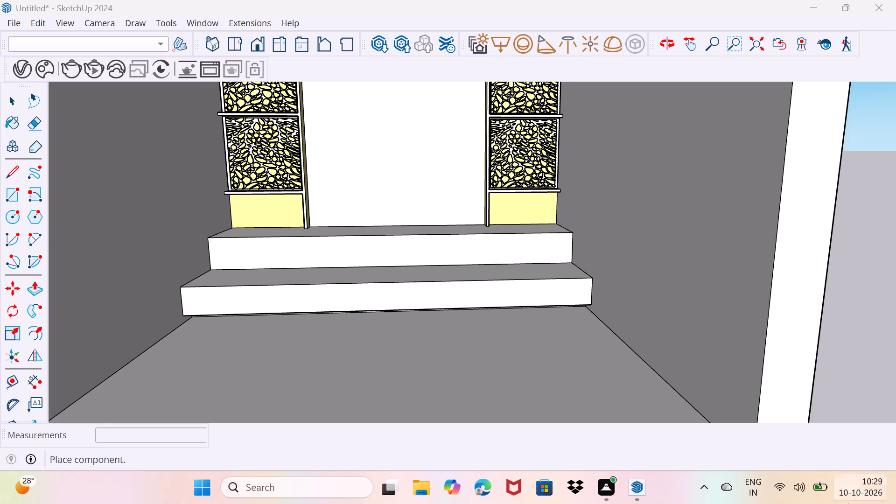
scroll(837, 495, down, 6)
scroll(819, 351, down, 15)
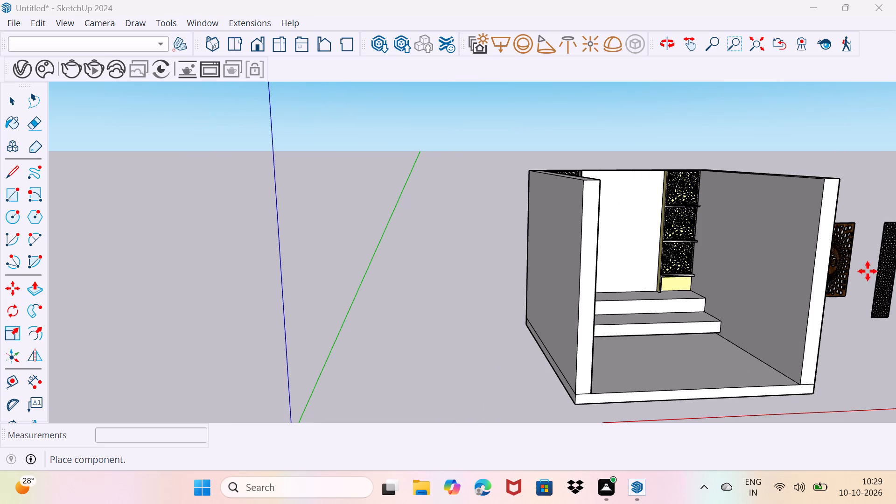
scroll(623, 291, up, 4)
scroll(623, 291, down, 3)
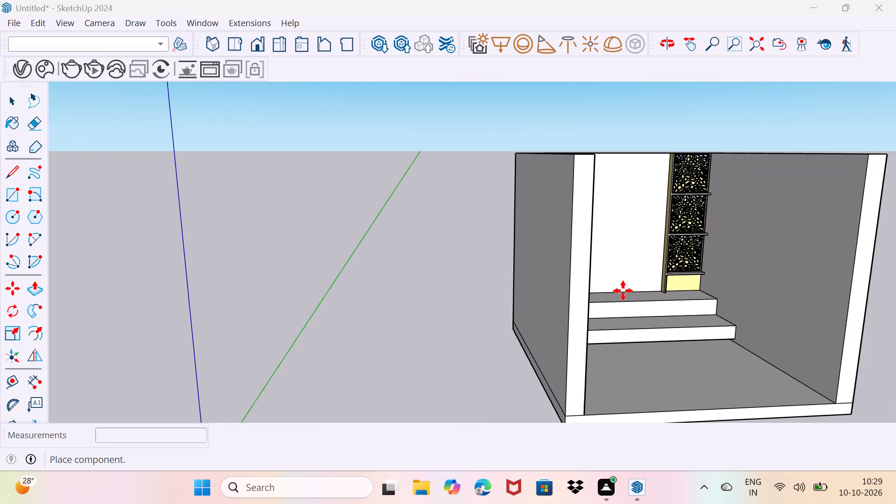
scroll(530, 315, down, 1)
click(364, 340)
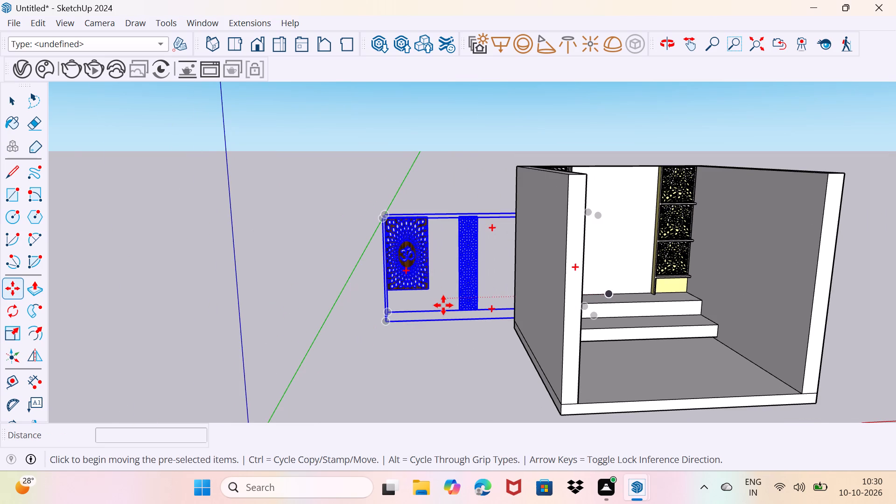
Open the placed jali component for editing and delete the tall narrow lattice pattern beside the Om panel.
scroll(440, 302, up, 3)
key(space)
double_click(469, 284)
click(469, 284)
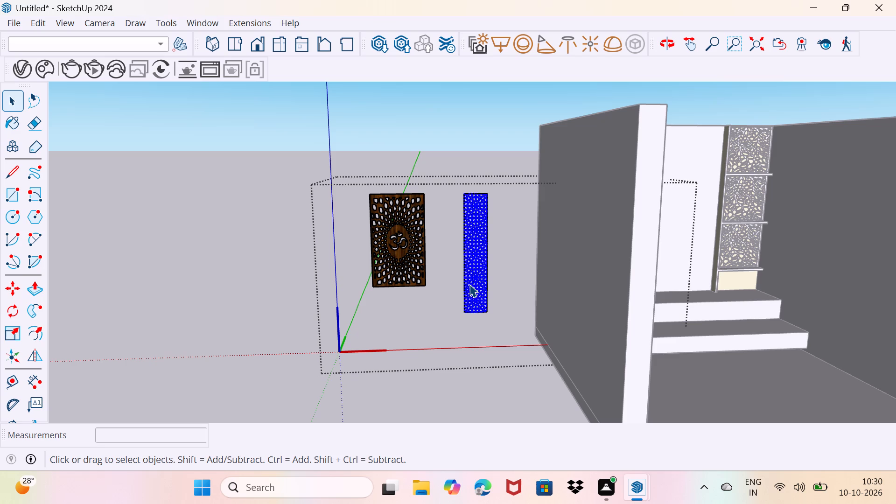
key(Delete)
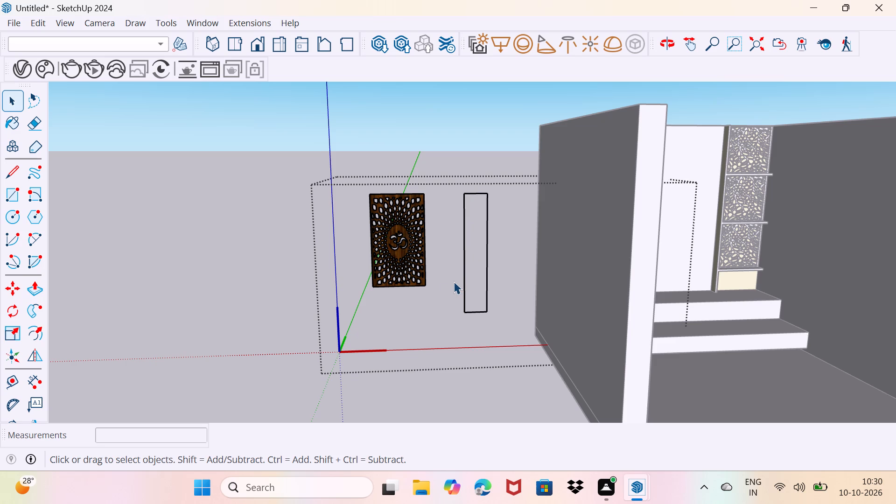
Delete the empty rectangular frame left from the narrow lattice inside its nested component, and exit component editing.
drag(454, 281, 492, 269)
click(493, 269)
click(484, 275)
click(488, 273)
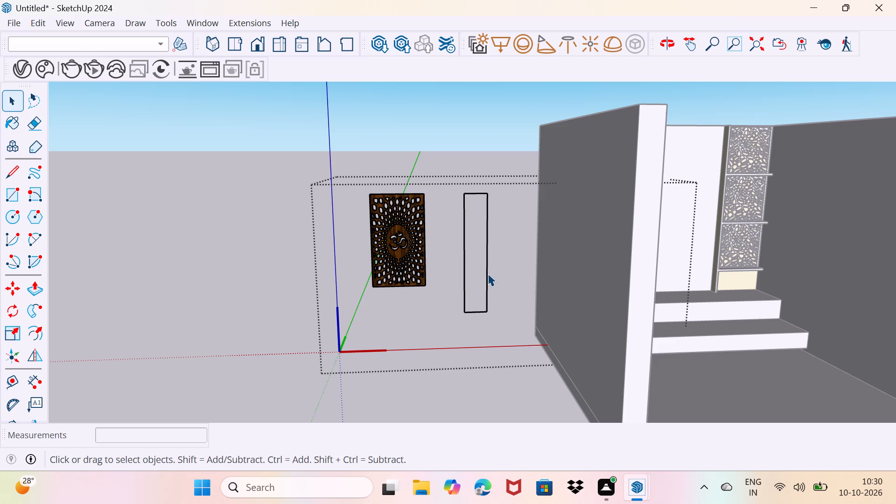
double_click(488, 273)
click(488, 273)
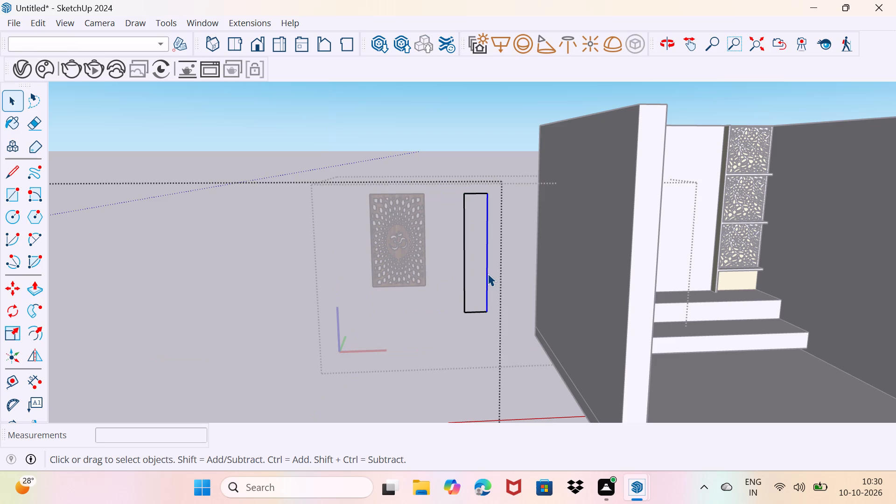
drag(452, 184, 477, 243)
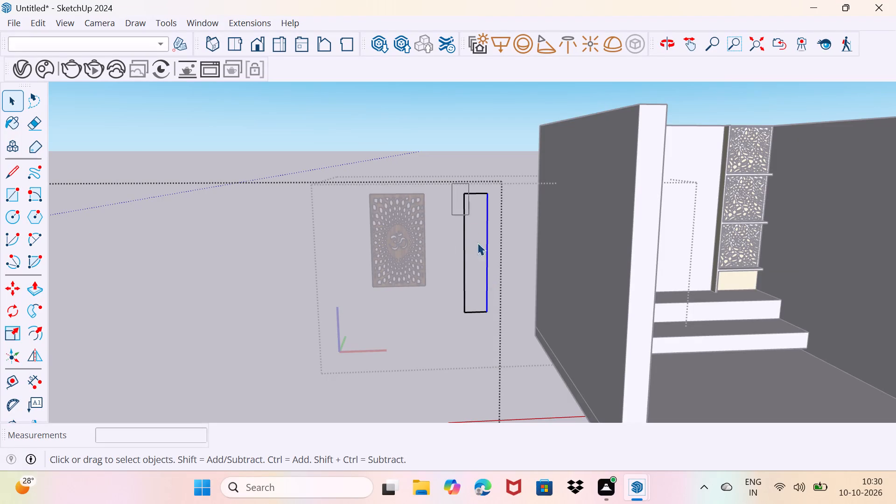
drag(477, 243, 501, 329)
key(Delete)
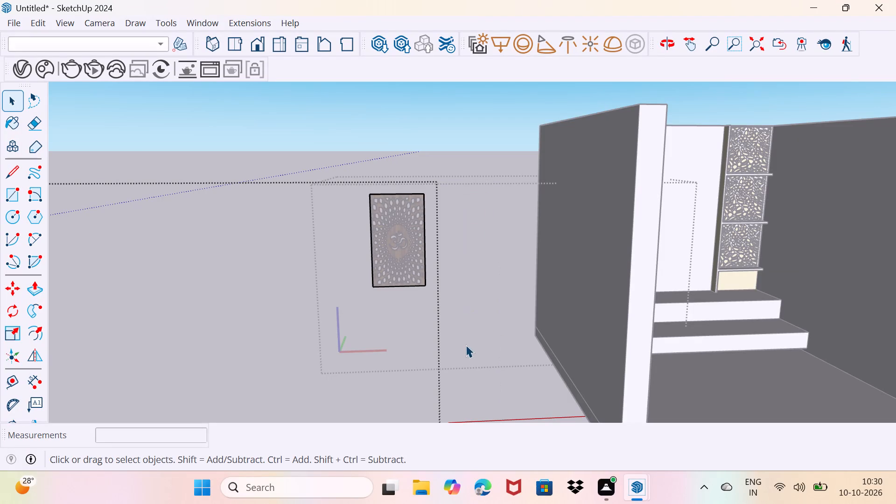
drag(466, 345, 469, 330)
drag(467, 324, 476, 308)
drag(469, 327, 472, 315)
drag(472, 317, 472, 313)
drag(473, 312, 471, 308)
double_click(471, 306)
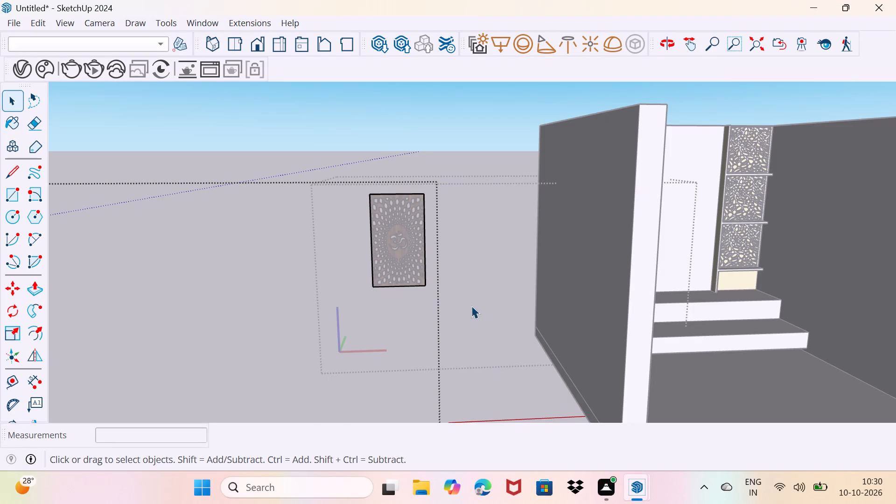
click(467, 305)
double_click(467, 304)
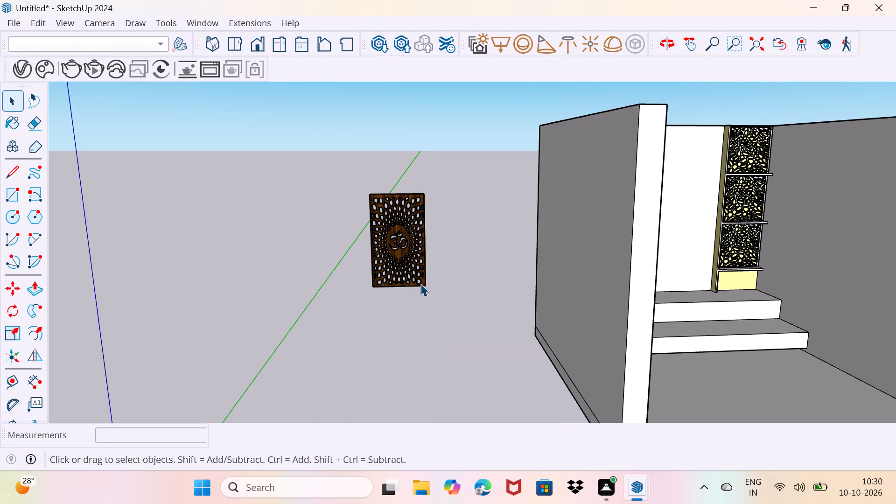
Explode the placed Om jali component standing on the open ground outside the room.
click(420, 283)
right_click(420, 284)
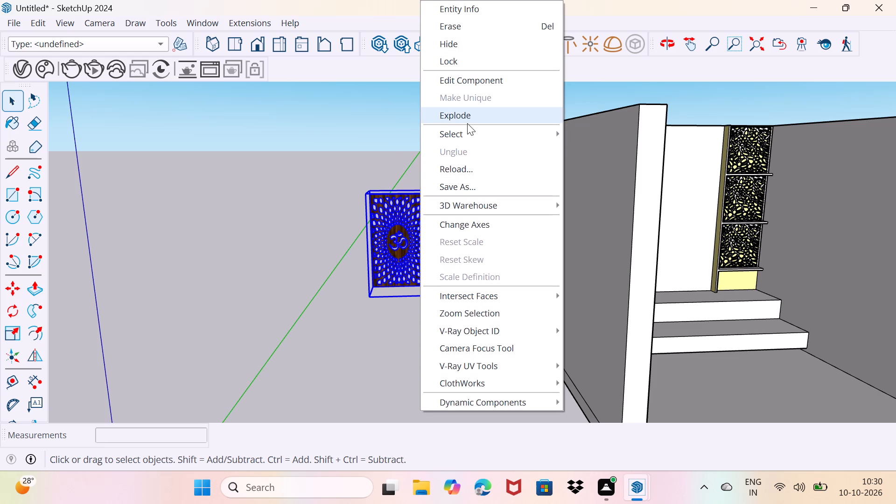
click(464, 123)
Examine the exploded Om panel up close, and then the room's back wall between the two shelf units.
scroll(407, 253, up, 6)
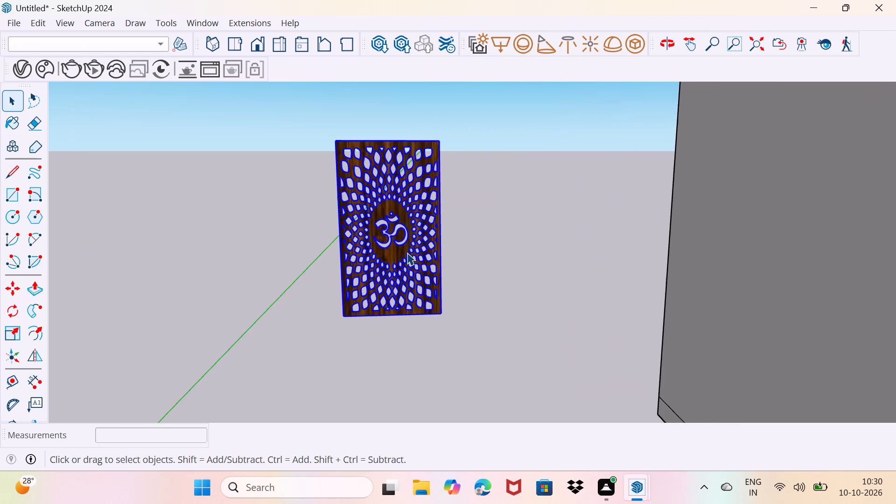
middle_drag(407, 252, 292, 266)
scroll(407, 252, up, 1)
scroll(483, 315, up, 1)
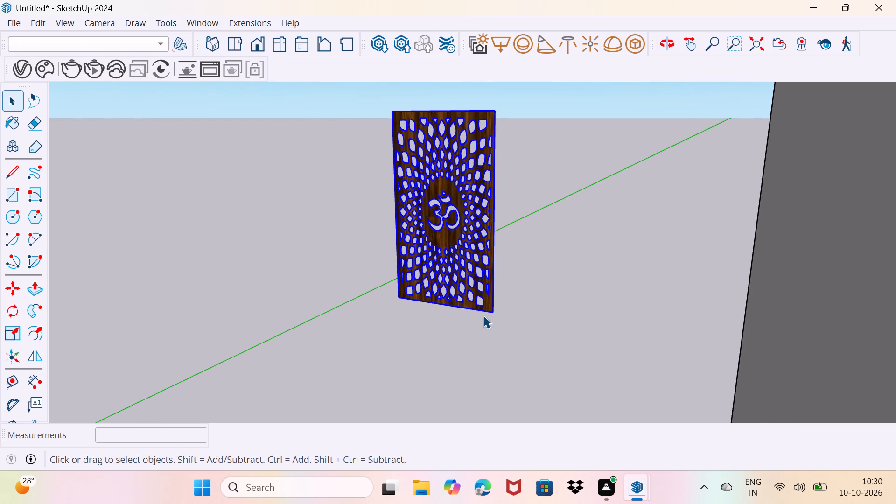
scroll(483, 315, up, 2)
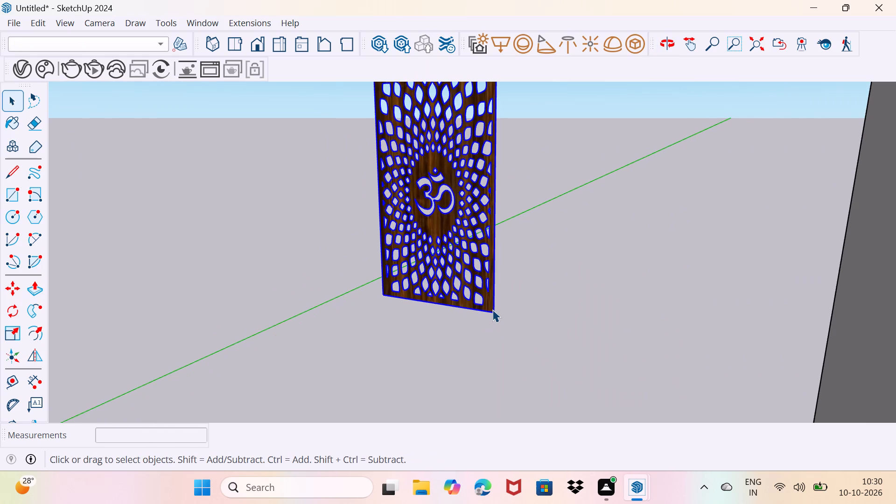
scroll(492, 309, down, 2)
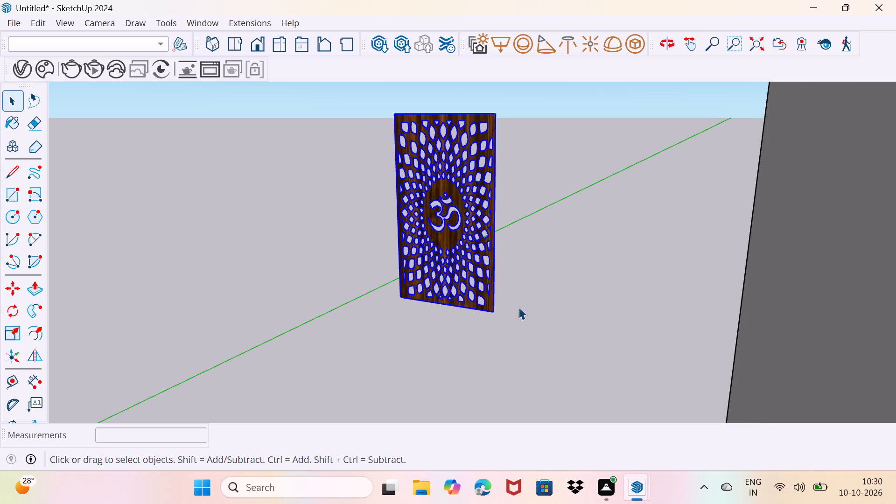
scroll(502, 258, down, 4)
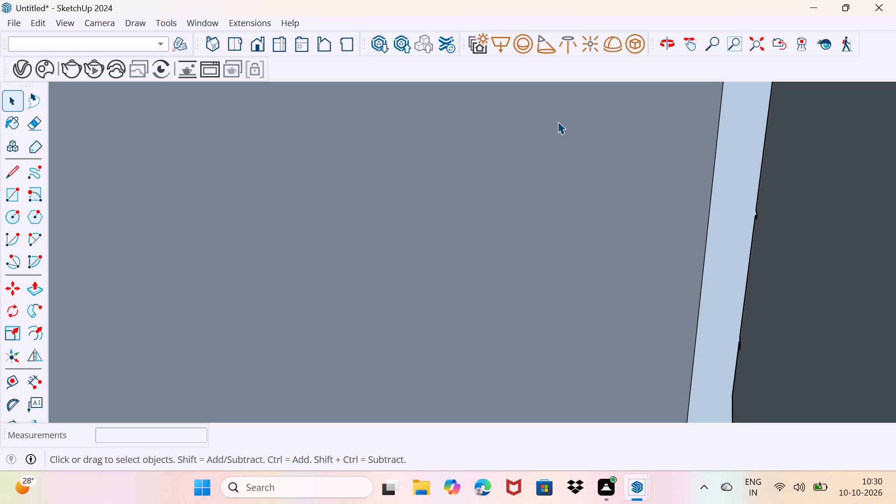
scroll(400, 132, down, 4)
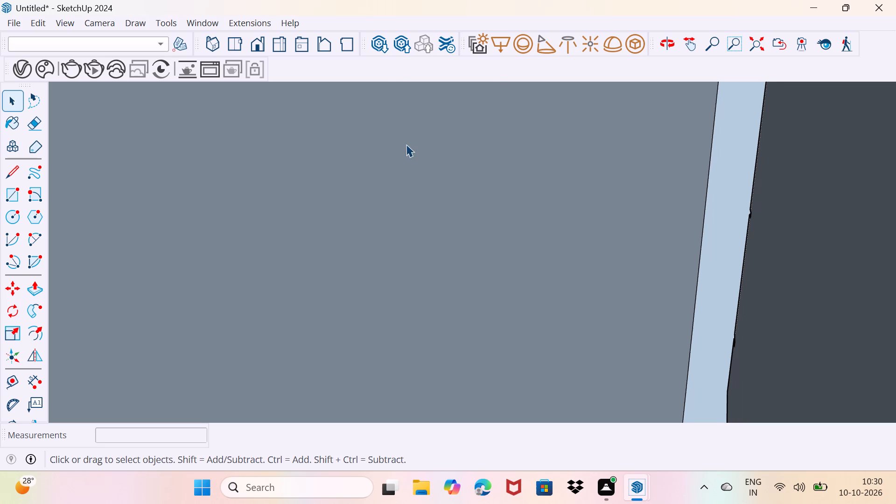
scroll(413, 145, down, 5)
scroll(672, 58, down, 4)
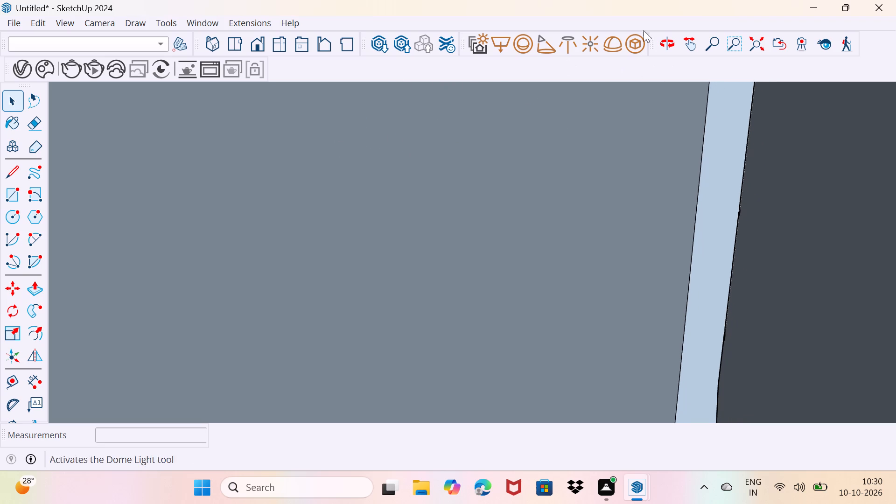
click(748, 42)
scroll(491, 227, up, 3)
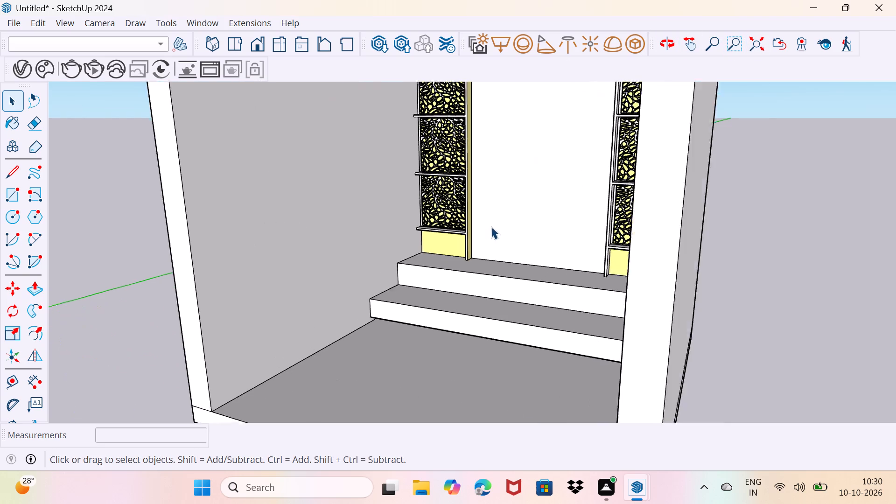
scroll(491, 226, up, 1)
middle_drag(491, 226, 420, 343)
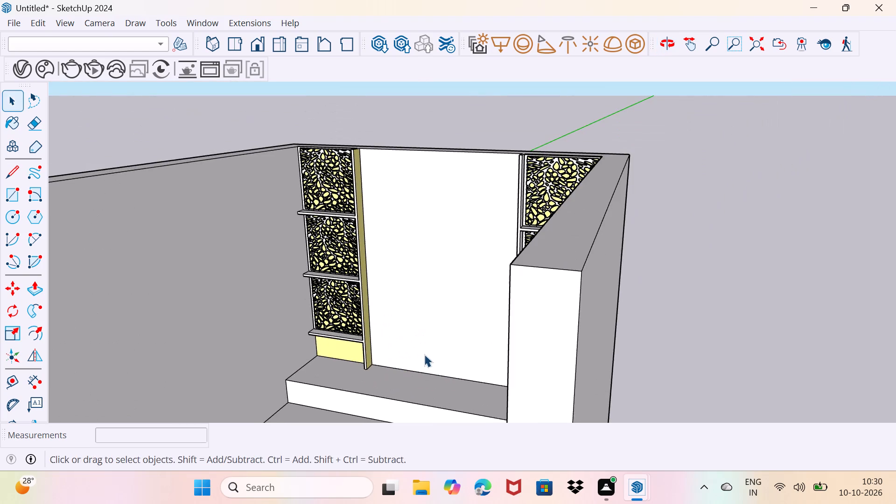
middle_drag(425, 358, 498, 319)
scroll(418, 248, up, 3)
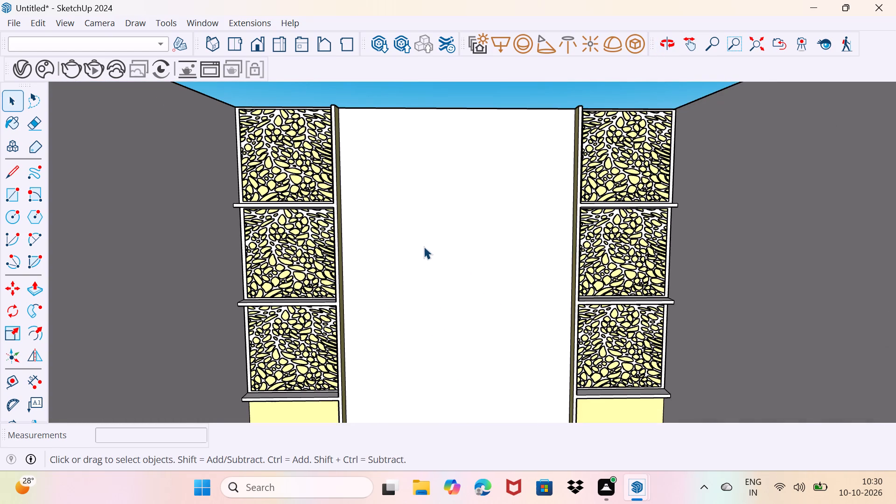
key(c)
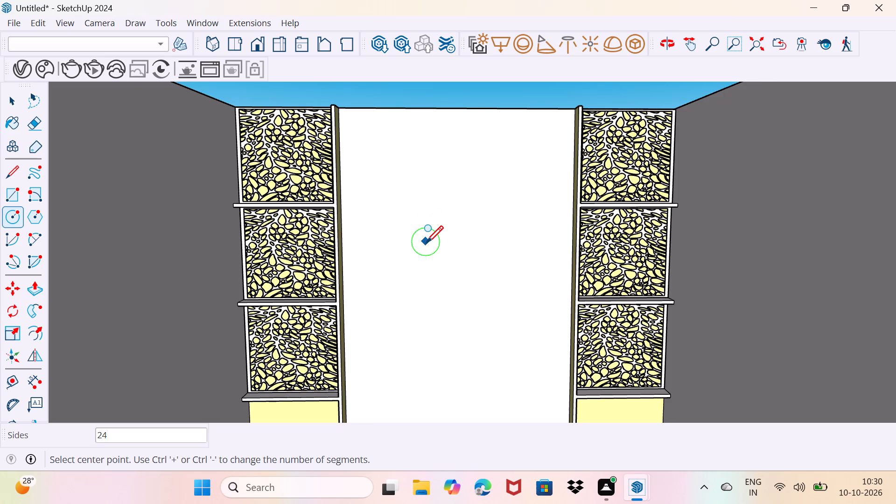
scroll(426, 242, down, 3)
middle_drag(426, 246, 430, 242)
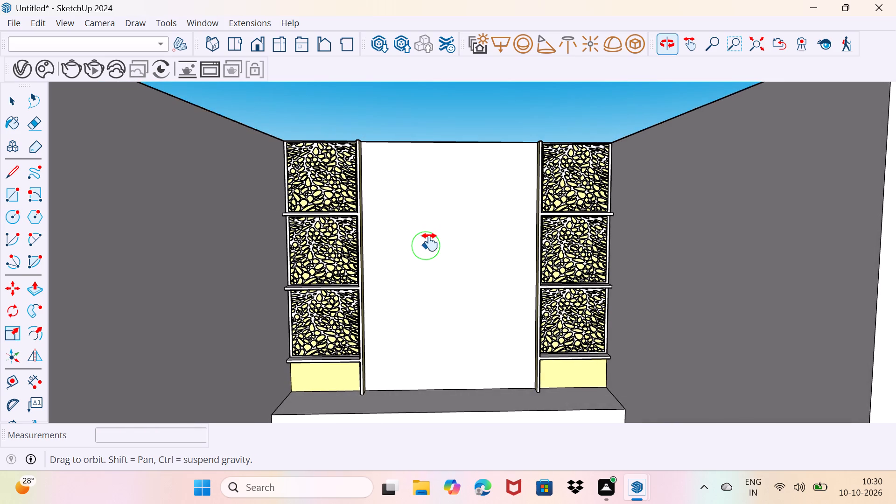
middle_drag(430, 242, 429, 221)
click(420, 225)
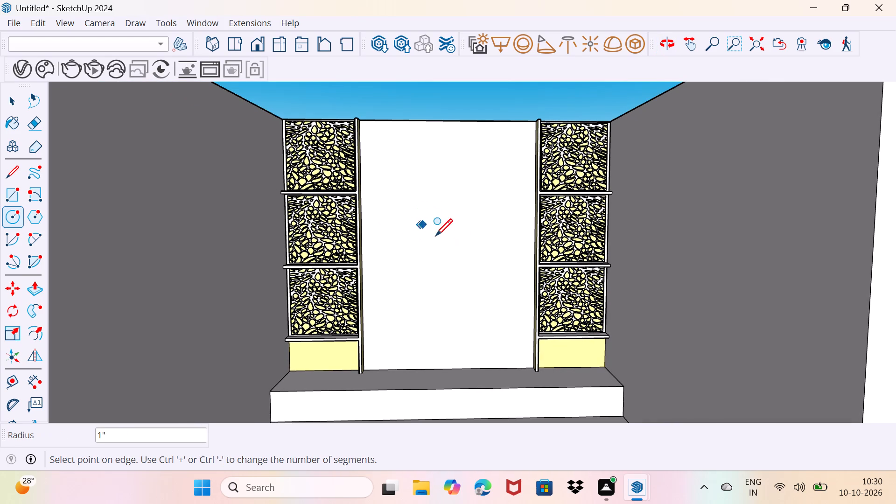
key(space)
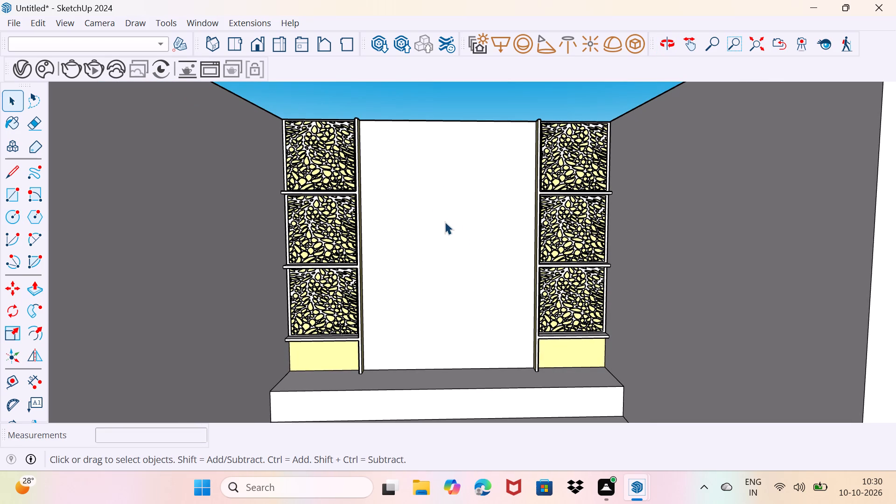
Place a horizontal guide about 3' 5 13/16" below the midpoint of the white back wall panel's top edge.
key(t)
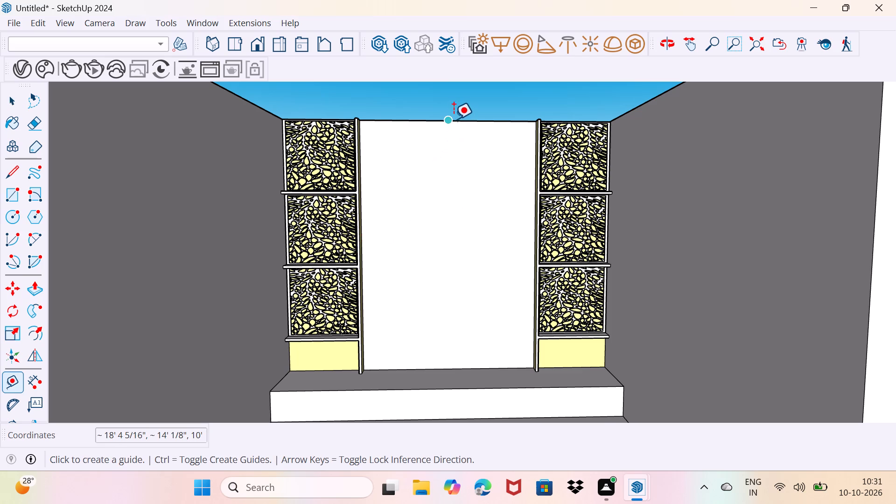
click(452, 118)
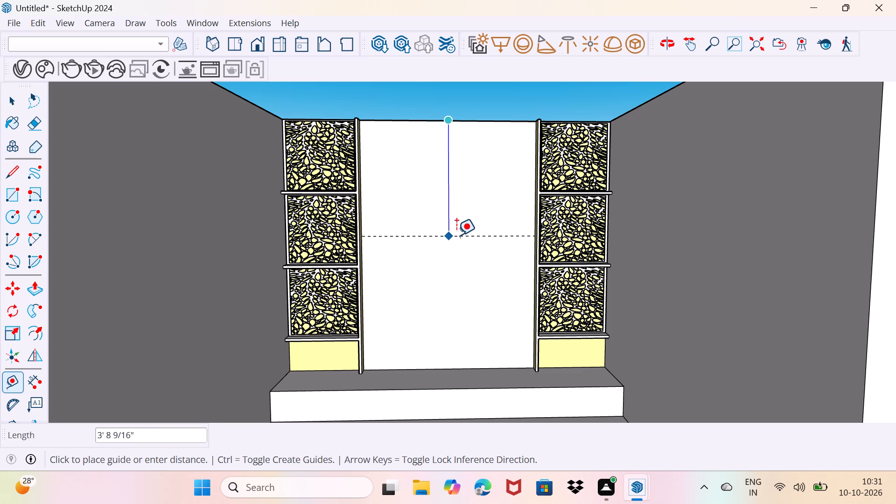
click(458, 230)
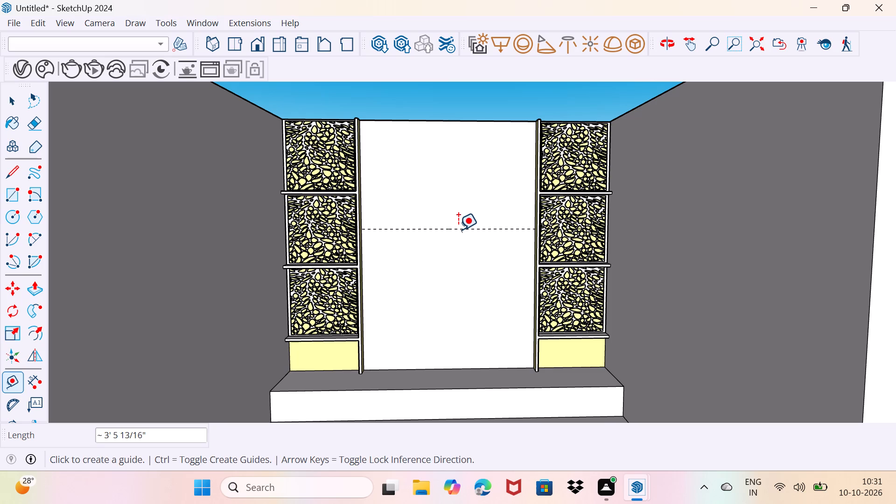
key(space)
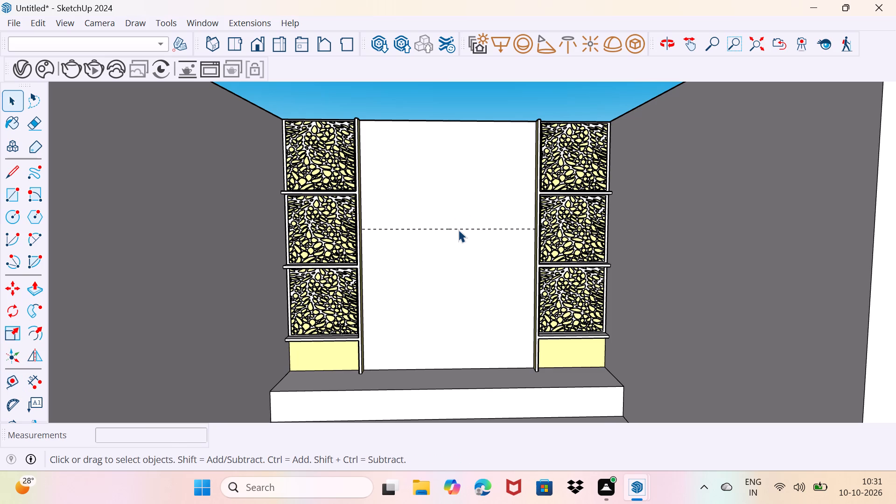
Draw a circle of about 1' 6 1/2" radius on the back wall, centred on the guide below the top edge's midpoint.
key(c)
click(453, 226)
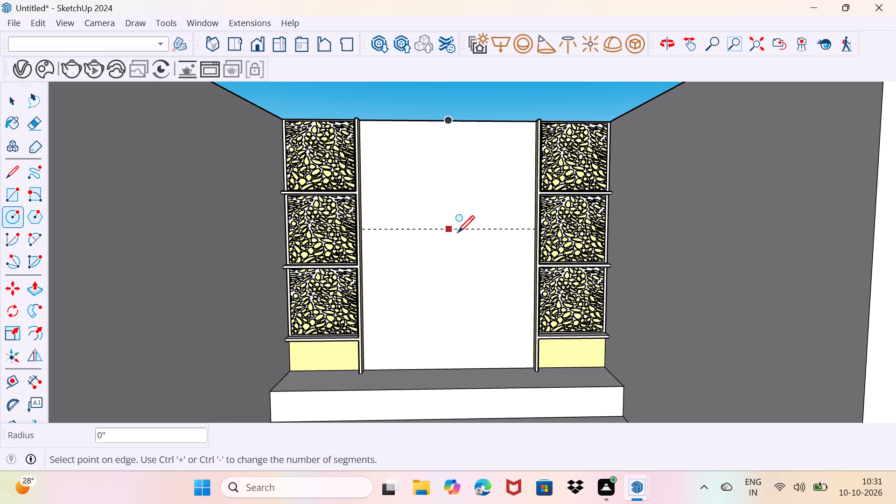
click(482, 263)
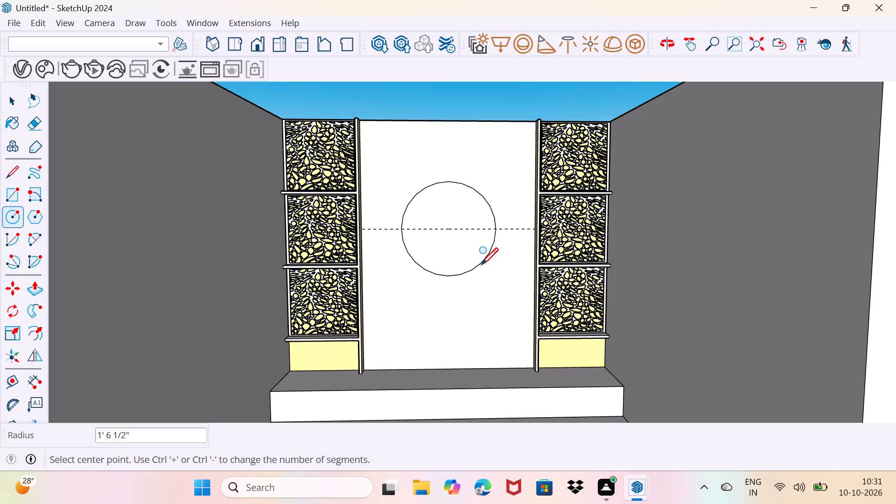
key(space)
Select the circle's outline on the back wall.
click(462, 182)
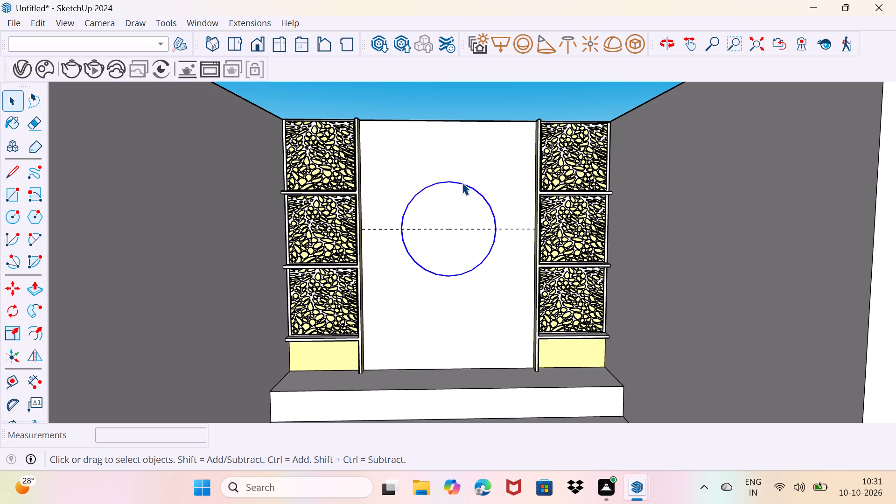
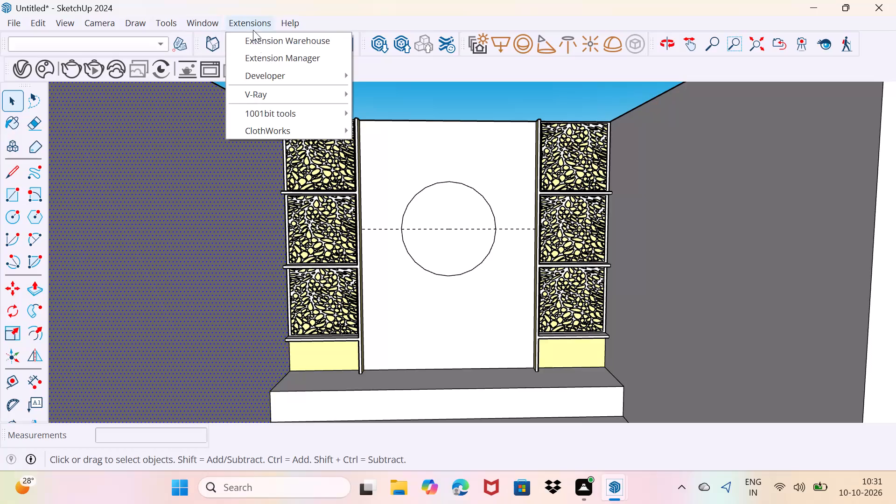
Set the back-wall circle's segment count to 60 in its entity properties, and move the tray clear of the model.
click(219, 38)
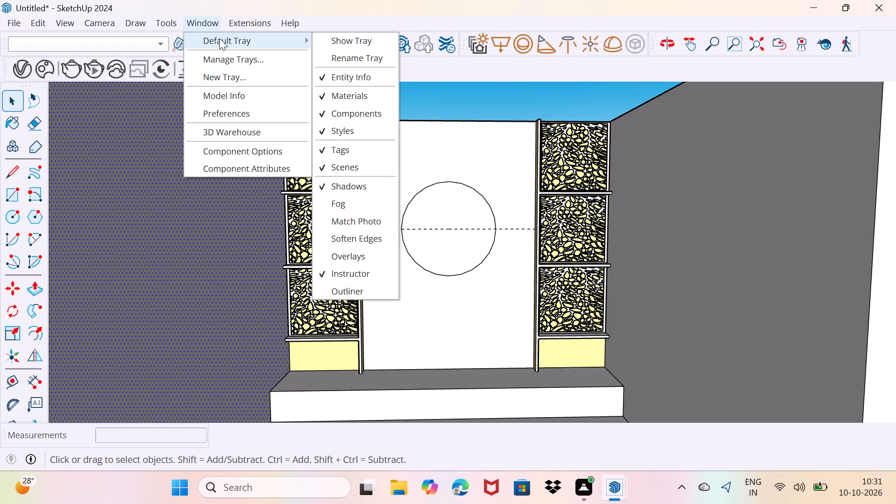
click(342, 40)
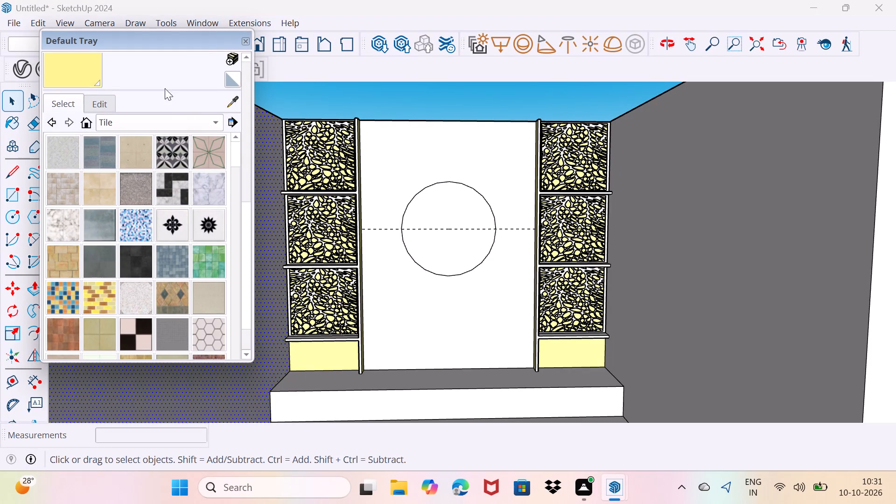
scroll(180, 105, up, 10)
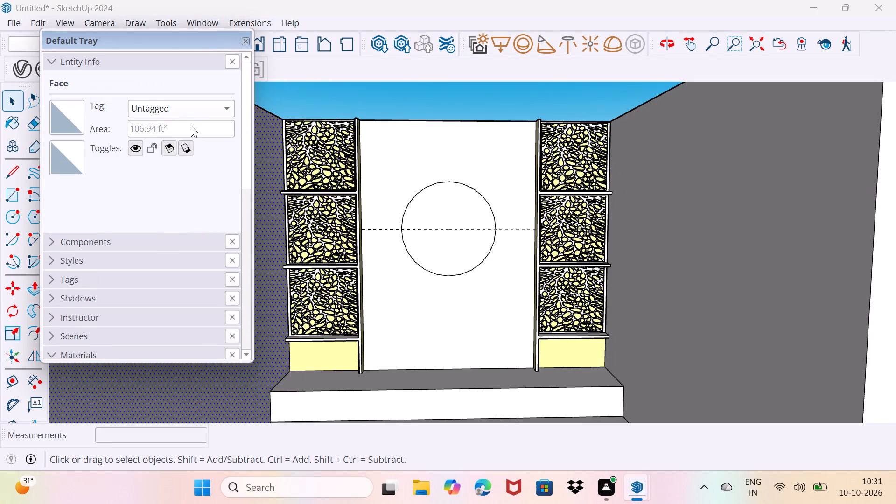
click(192, 128)
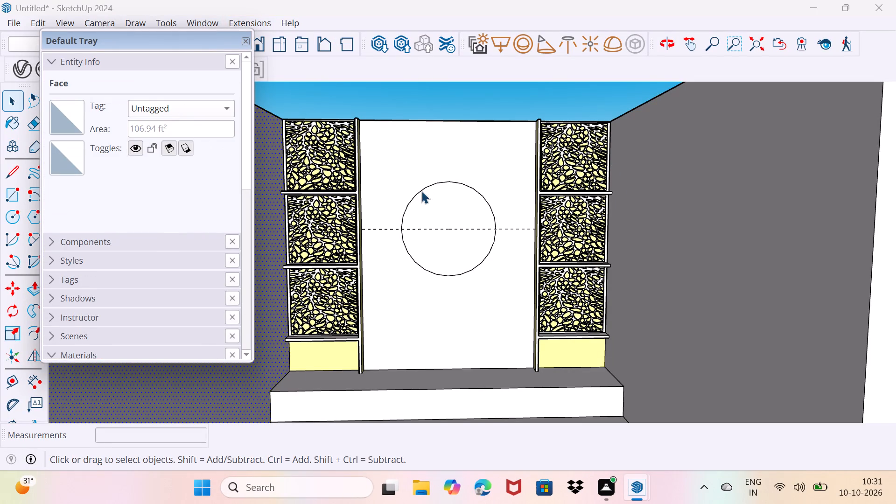
click(421, 191)
click(196, 146)
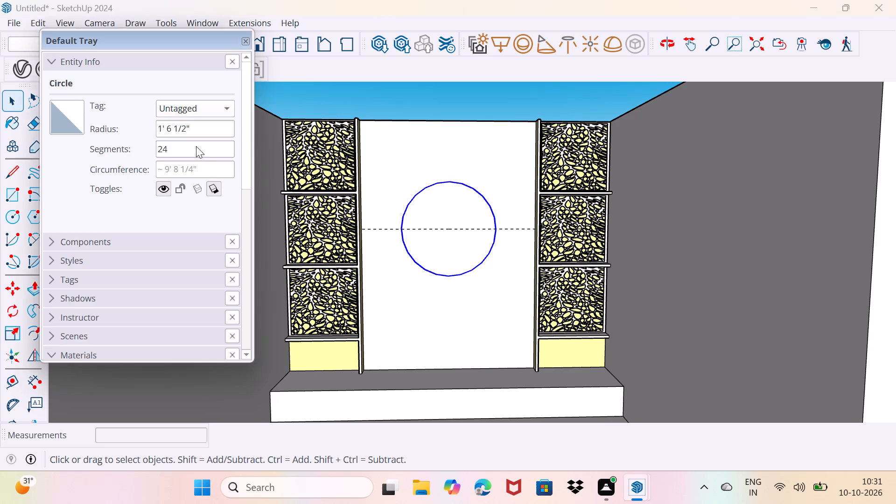
key(BackSpace)
key(BackSpace)
key(BackSpace)
text(60)
key(Return)
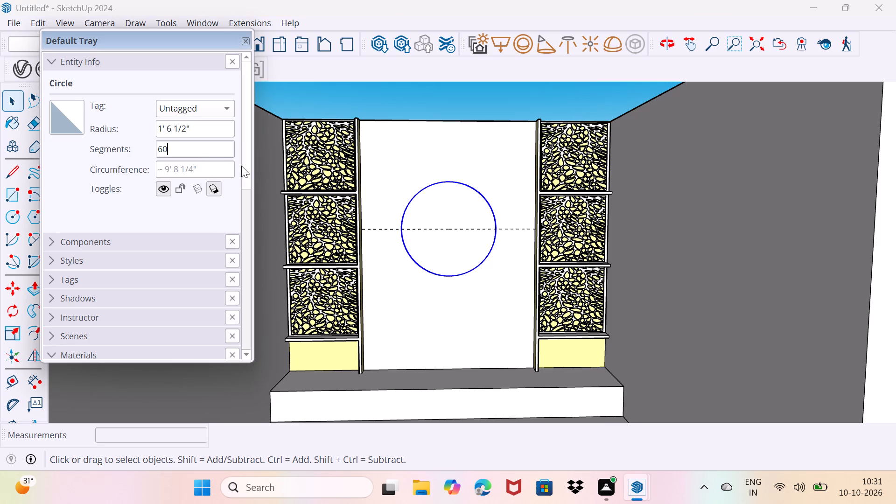
drag(218, 40, 227, 75)
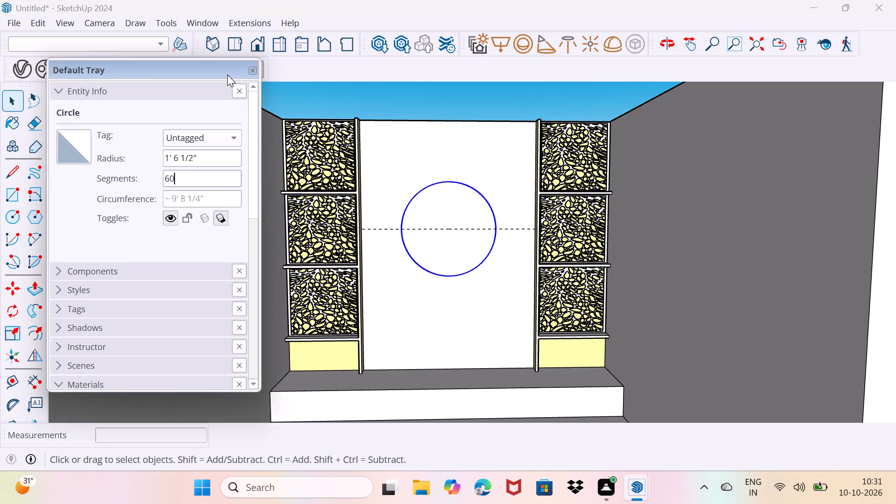
drag(227, 75, 310, 470)
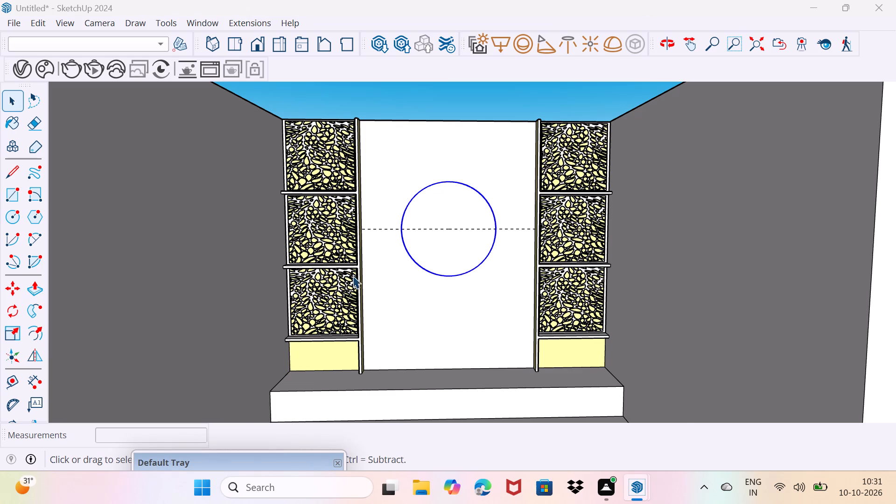
Erase the horizontal guide running through the circle on the back wall.
scroll(364, 281, up, 2)
drag(379, 302, 390, 295)
scroll(464, 238, up, 1)
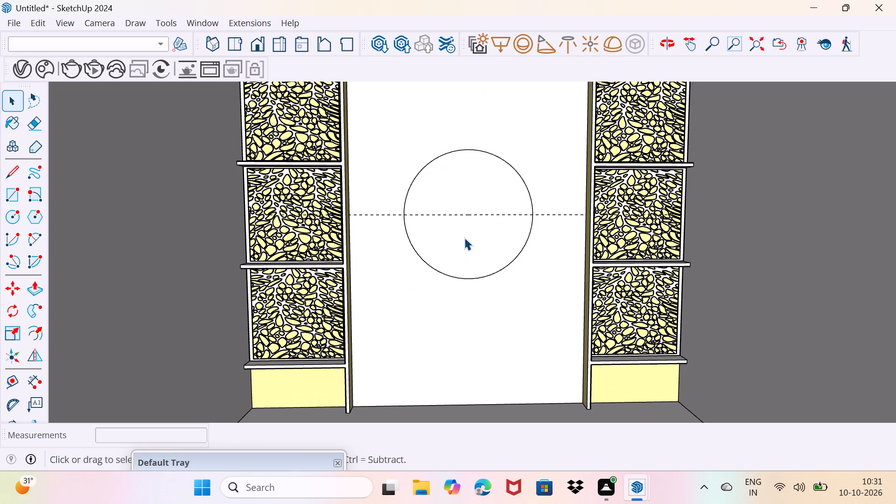
key(e)
click(466, 217)
scroll(458, 217, down, 5)
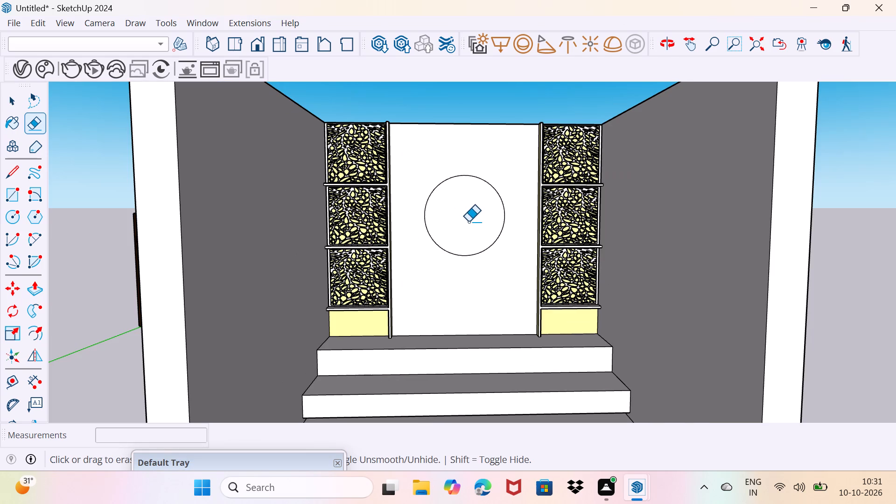
middle_drag(469, 223, 413, 210)
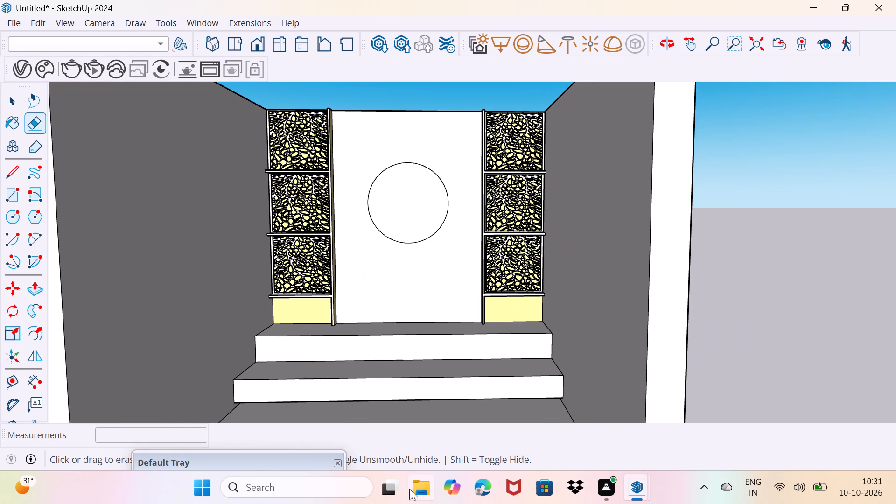
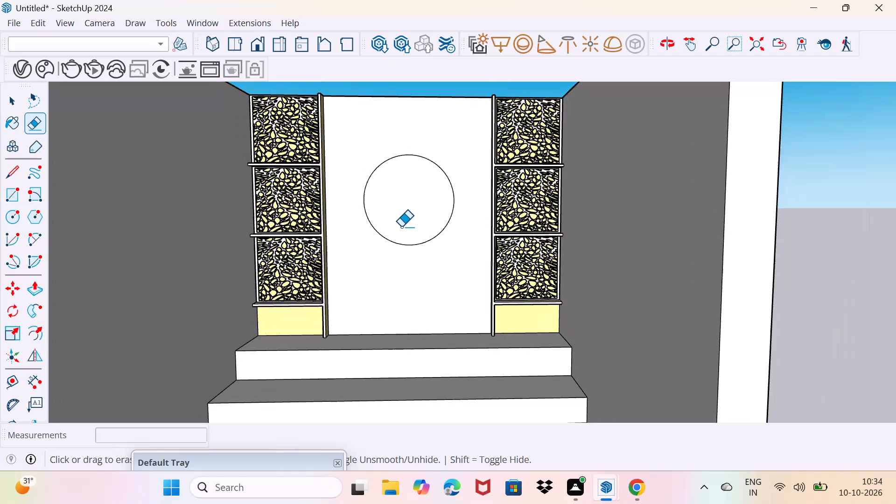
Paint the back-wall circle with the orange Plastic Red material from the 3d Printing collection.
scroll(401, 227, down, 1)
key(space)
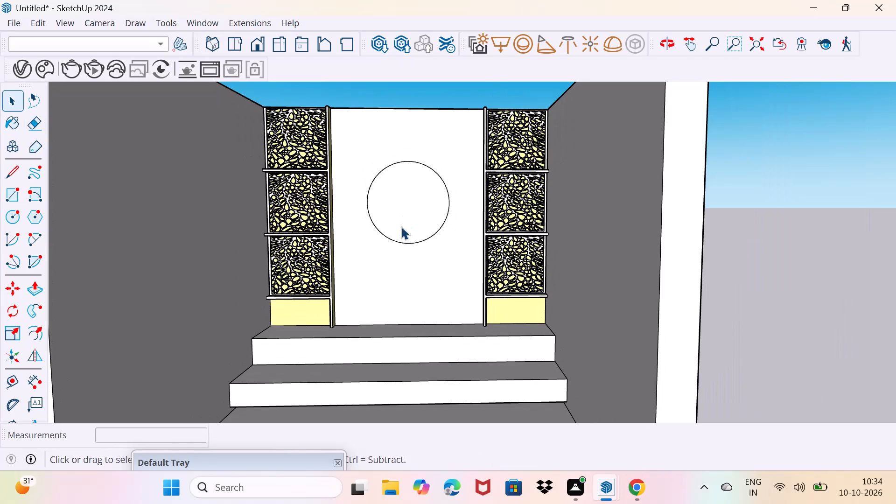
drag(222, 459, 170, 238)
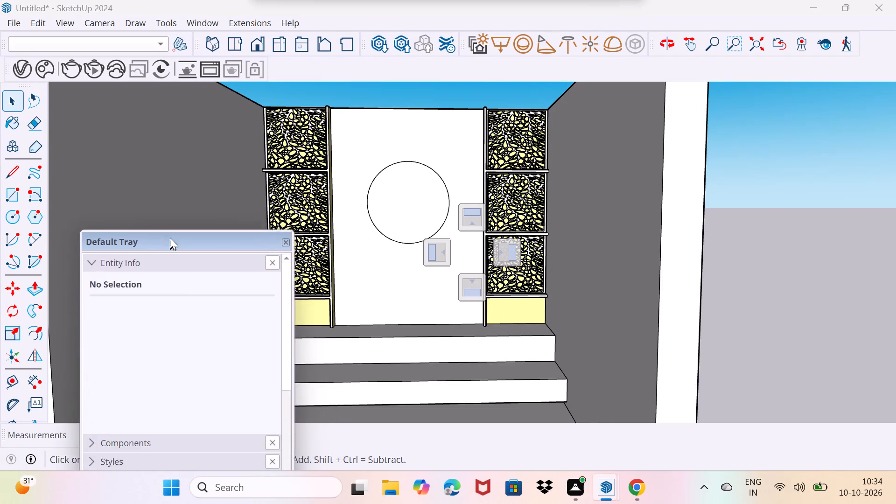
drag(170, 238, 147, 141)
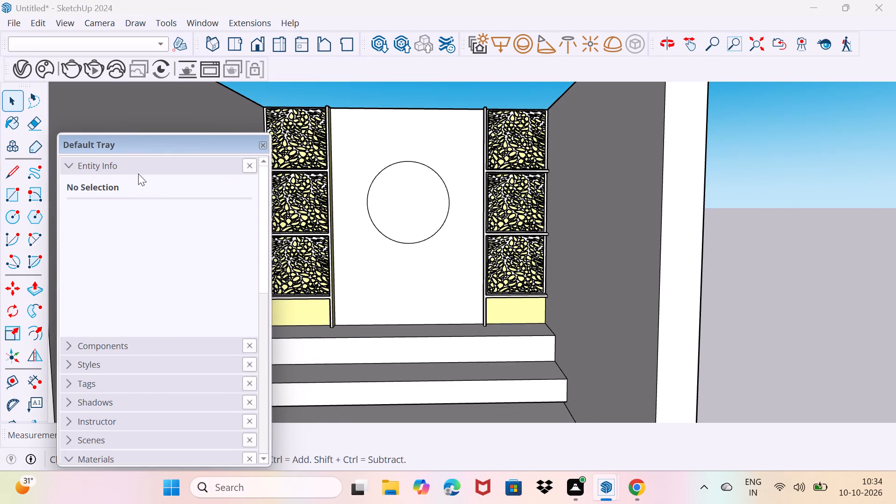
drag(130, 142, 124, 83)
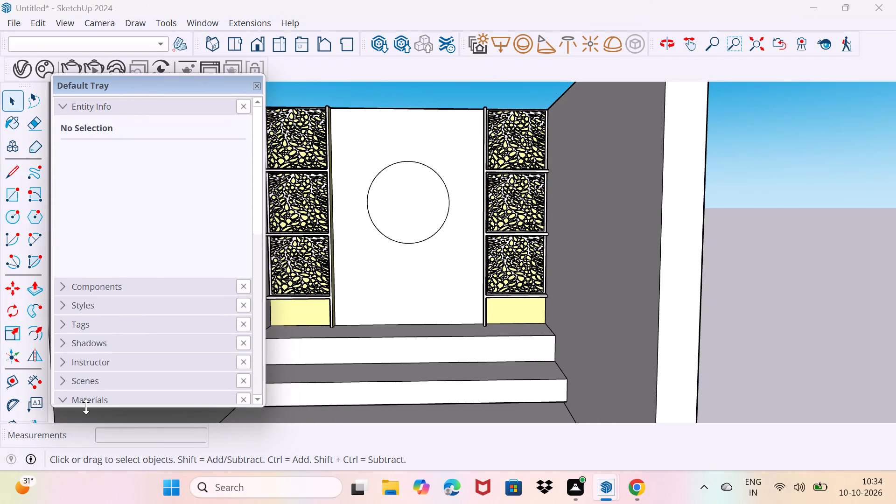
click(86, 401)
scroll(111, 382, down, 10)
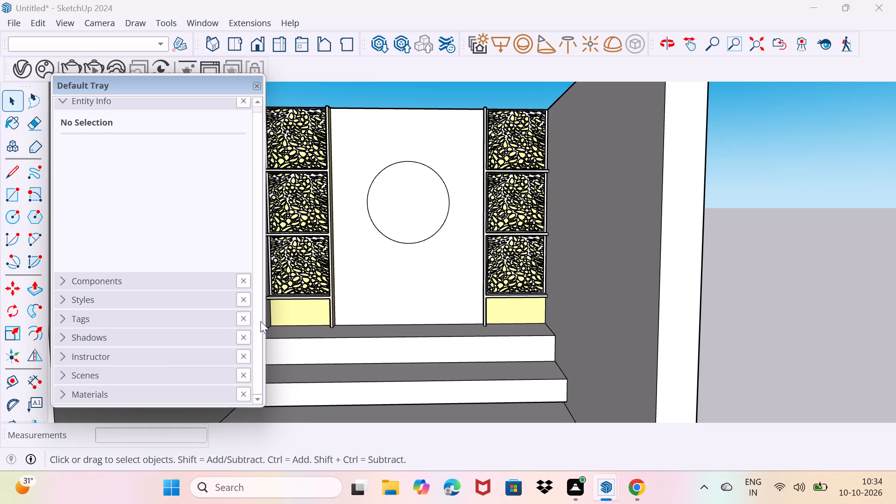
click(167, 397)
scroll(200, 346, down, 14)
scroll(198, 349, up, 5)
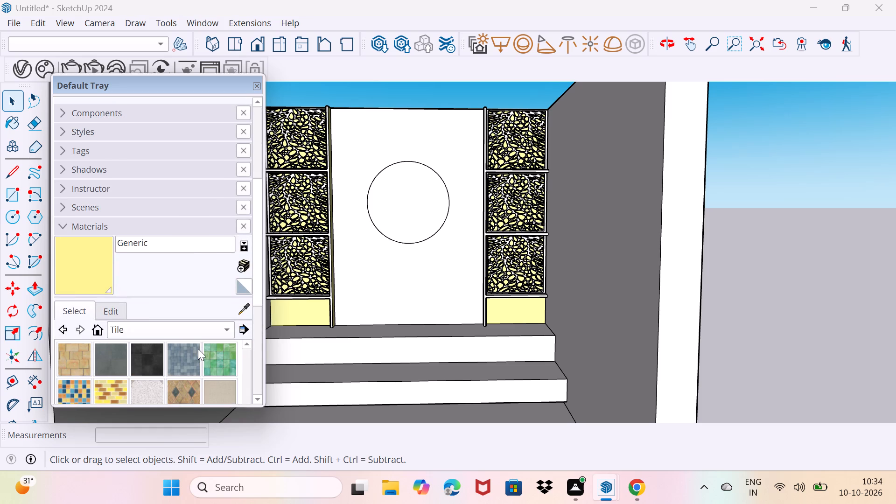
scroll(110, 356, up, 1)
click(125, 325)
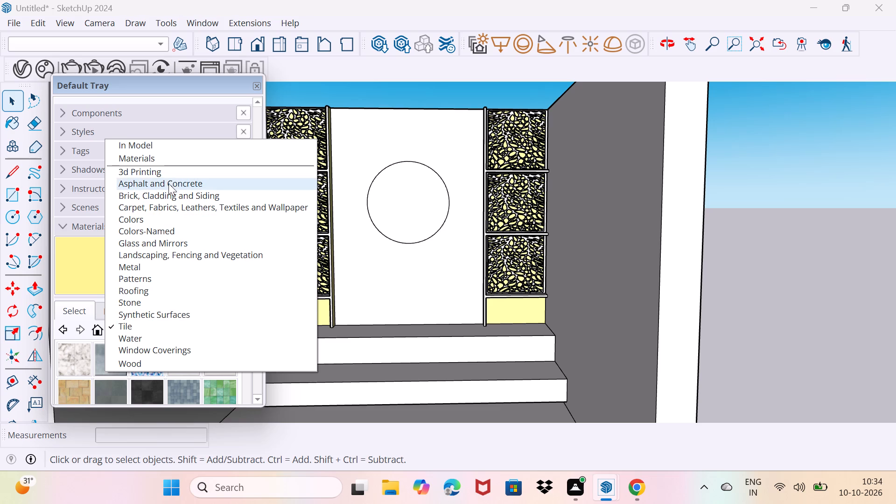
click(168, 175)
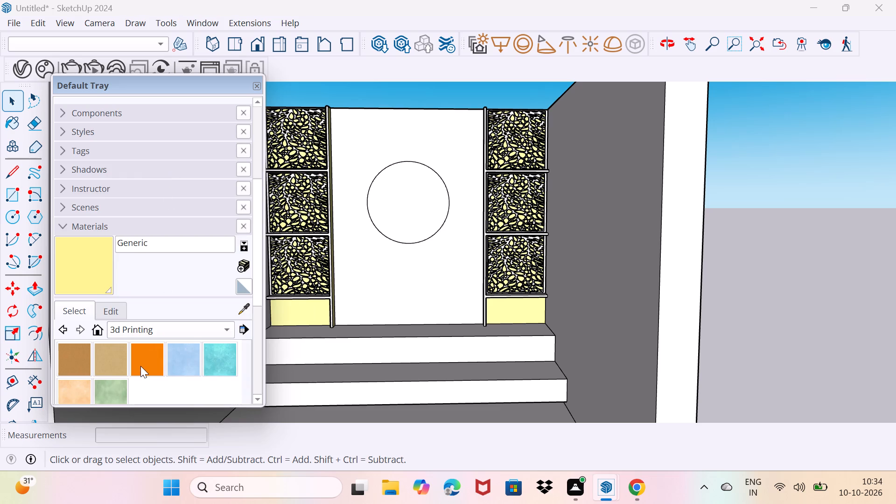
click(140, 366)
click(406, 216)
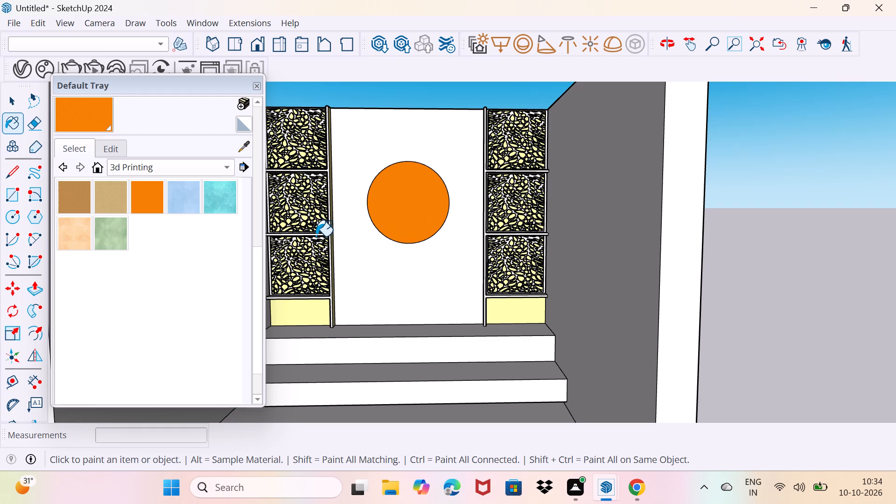
Create a material textured with the Om mandala image download (3) from Downloads, and paint the back-wall circle with it.
scroll(248, 120, up, 2)
click(243, 188)
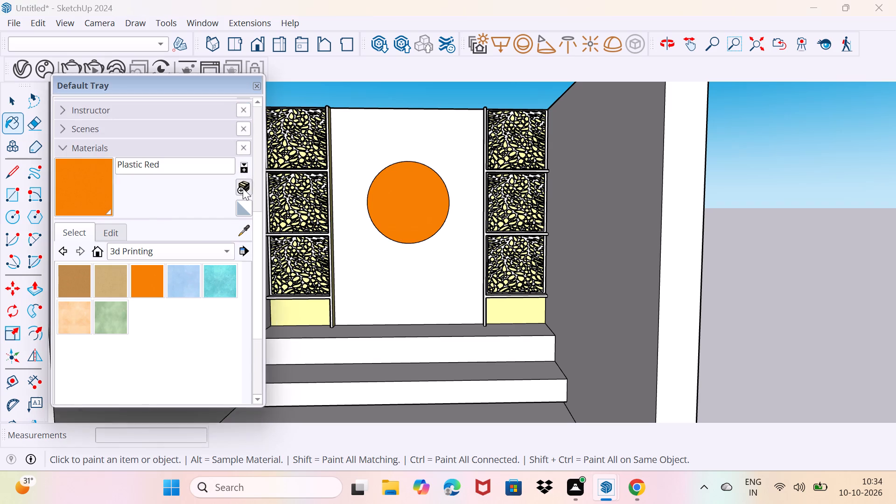
click(515, 296)
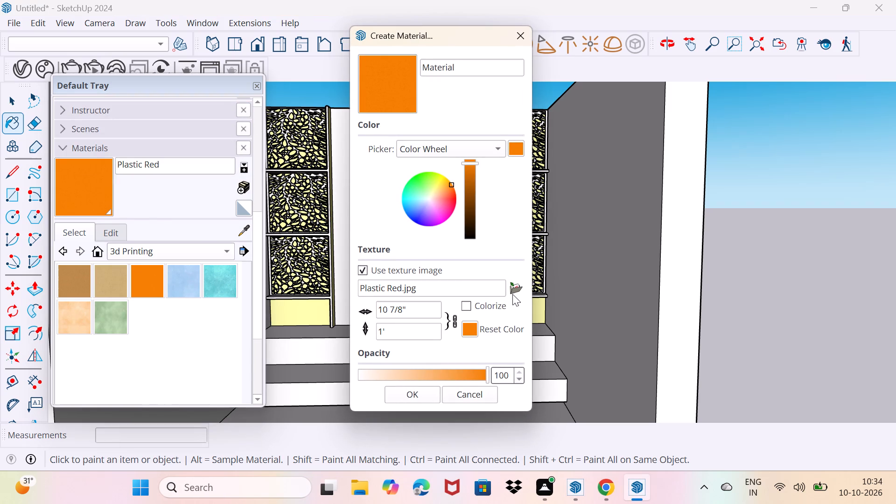
click(512, 289)
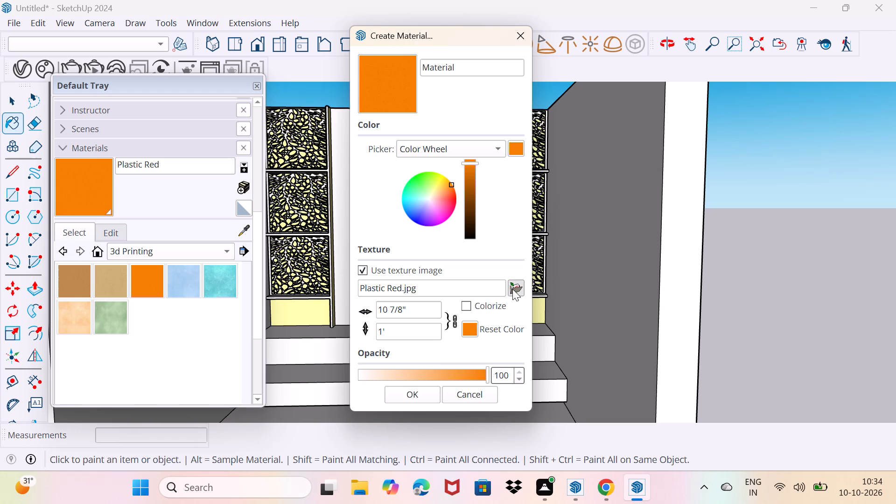
click(74, 179)
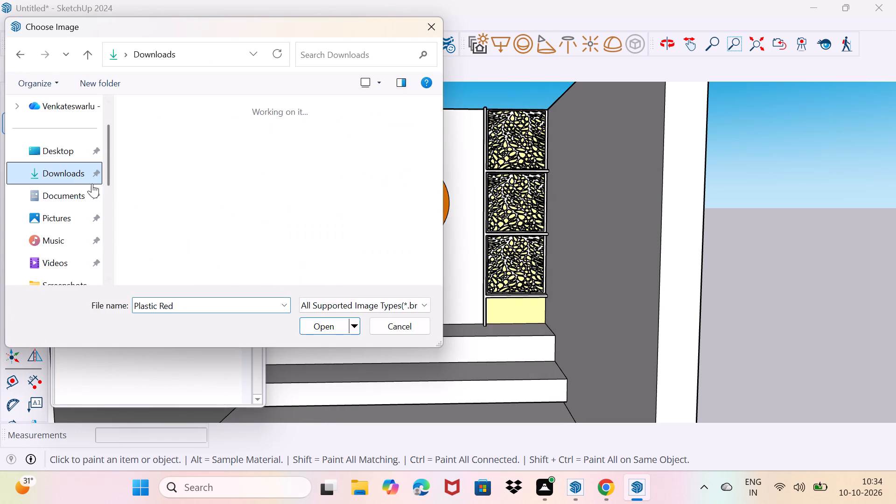
click(184, 200)
click(326, 329)
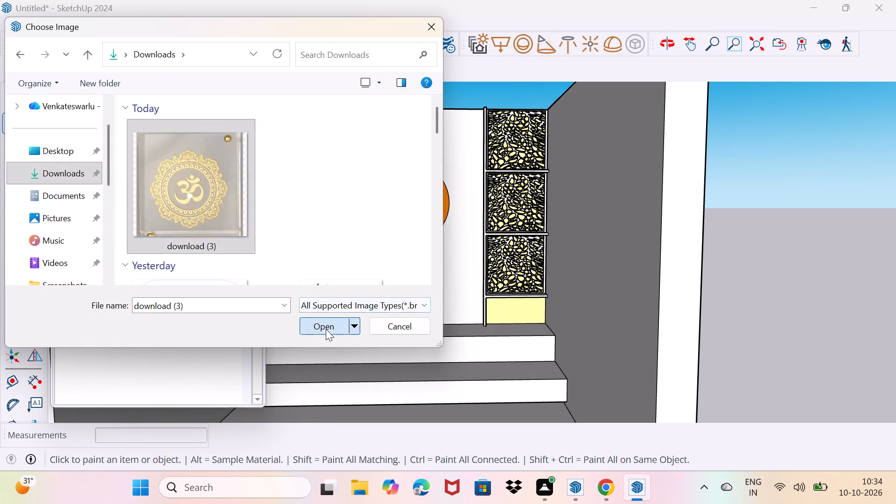
click(410, 399)
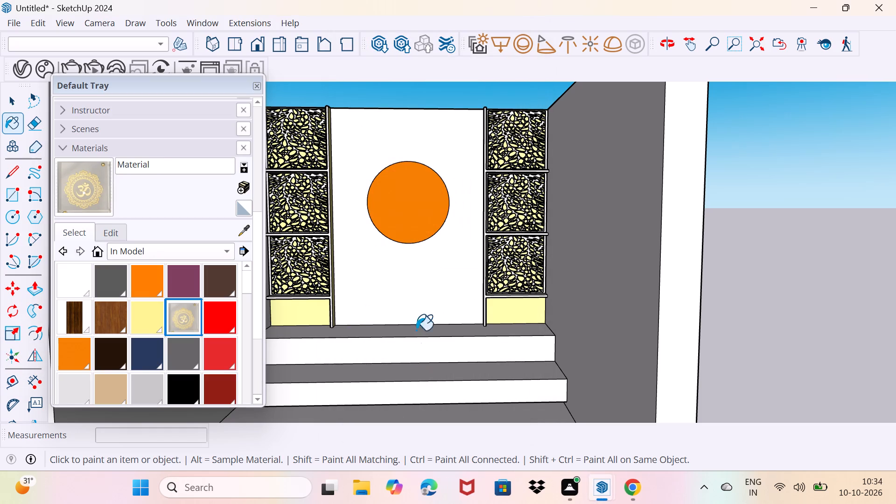
click(414, 220)
scroll(411, 209, up, 3)
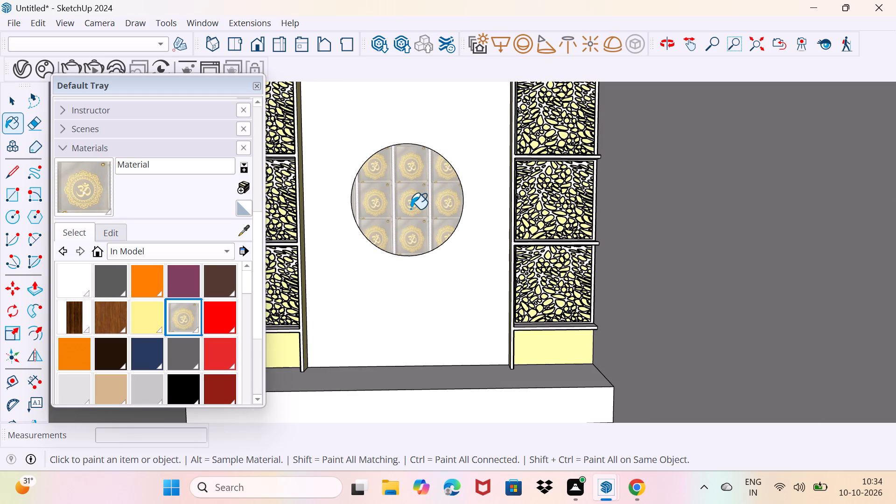
key(space)
drag(379, 286, 382, 275)
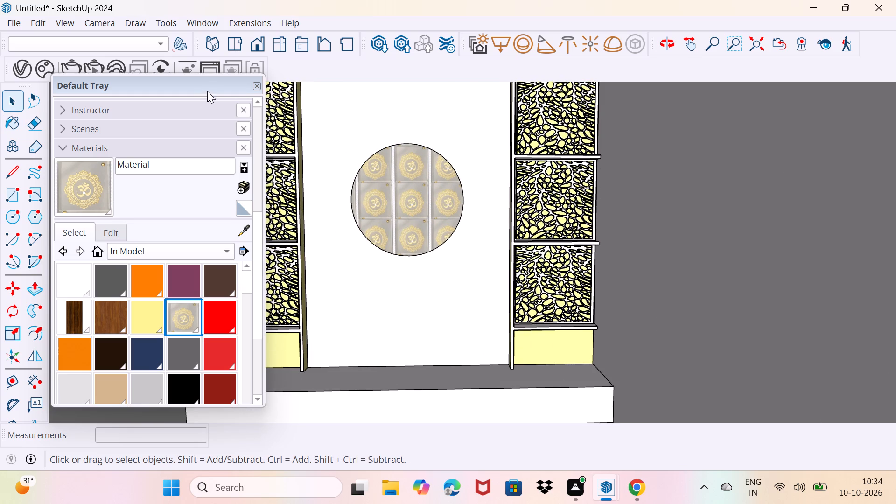
Move the tray clear of the model, then enlarge the circle's Om texture and shift it until a single motif sits inside the circle.
drag(209, 84, 357, 273)
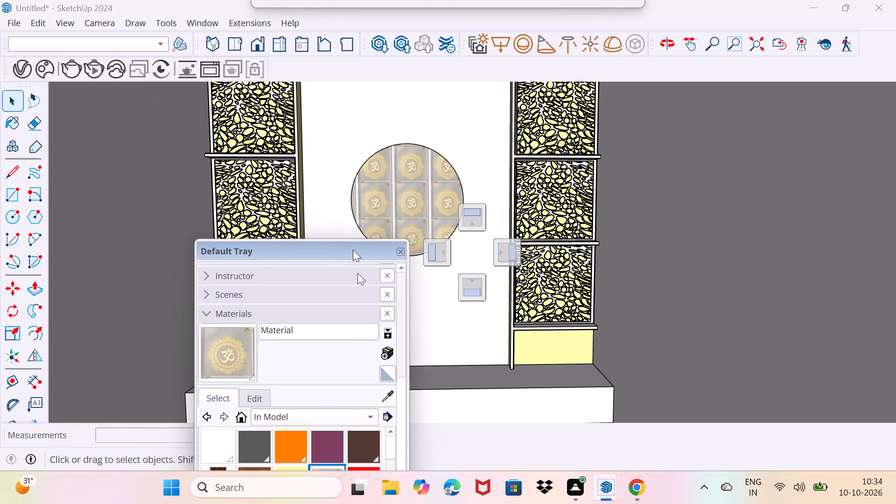
drag(357, 273, 390, 460)
scroll(391, 180, up, 2)
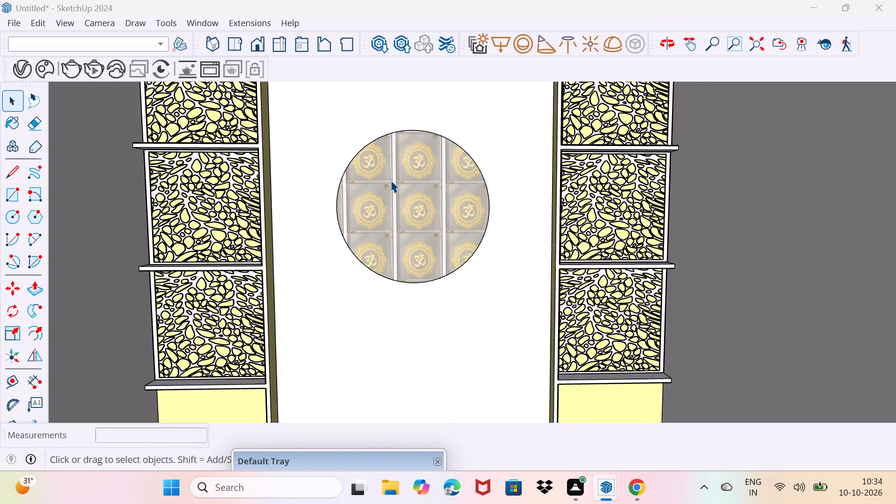
scroll(391, 180, up, 2)
click(407, 219)
right_click(407, 219)
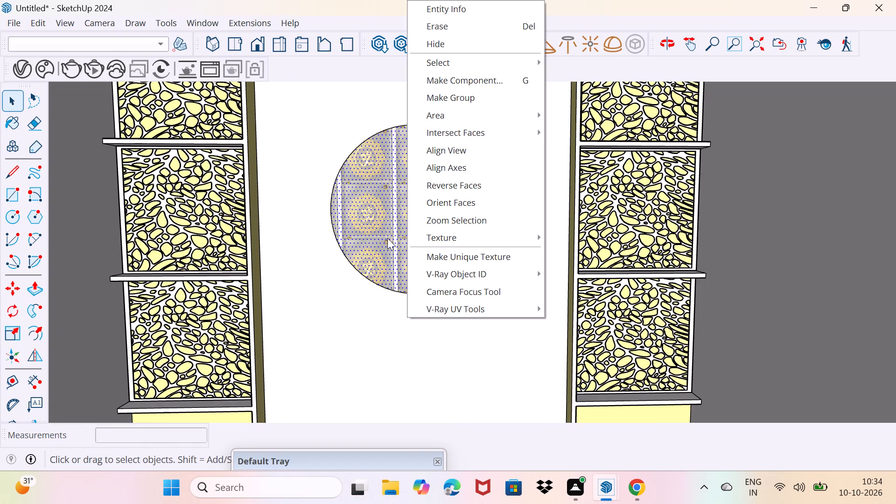
click(572, 242)
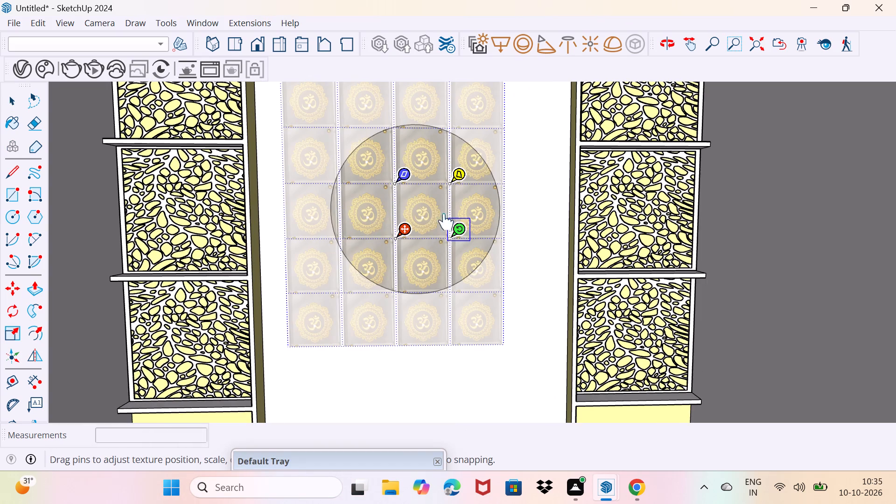
drag(459, 238, 463, 245)
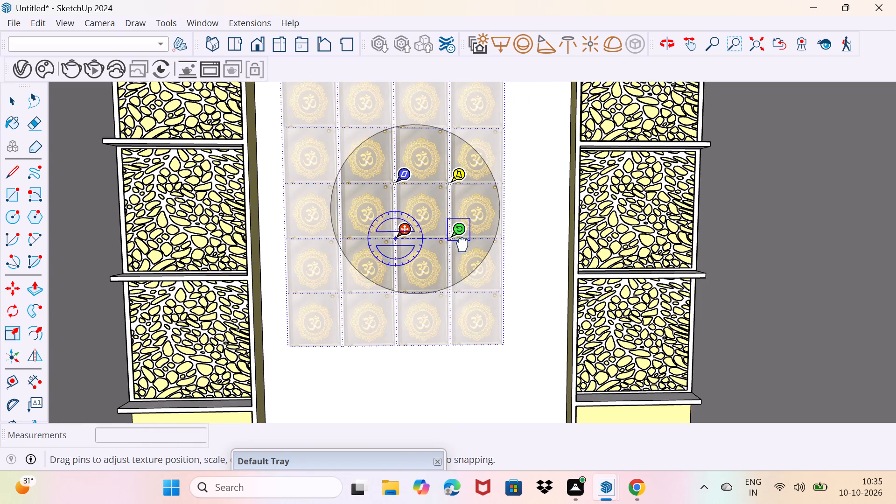
drag(463, 245, 498, 250)
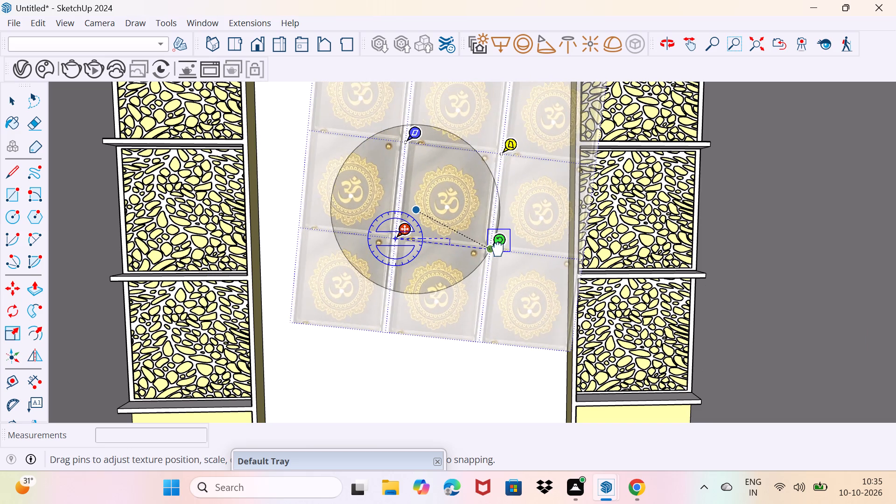
drag(498, 250, 556, 245)
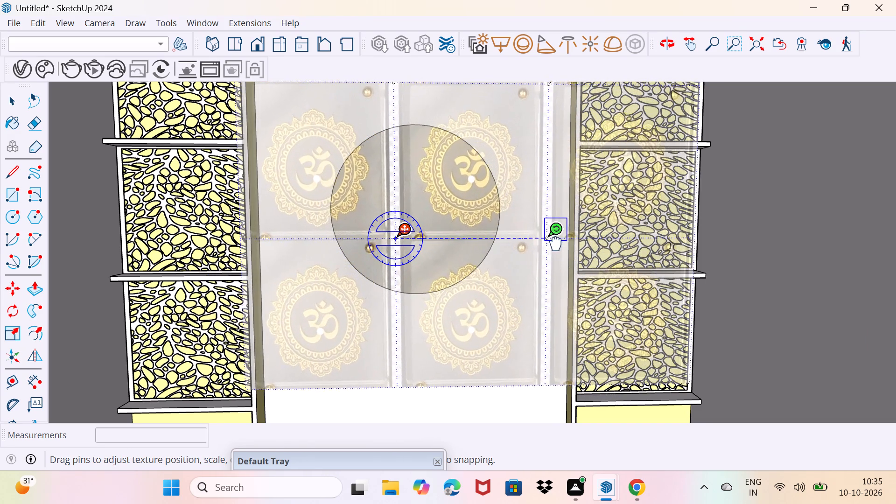
drag(556, 245, 565, 244)
drag(408, 239, 371, 253)
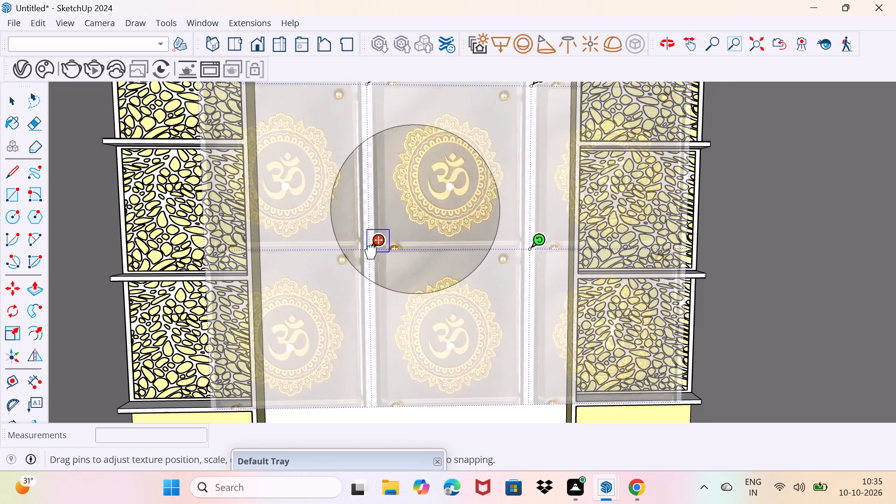
drag(371, 253, 341, 274)
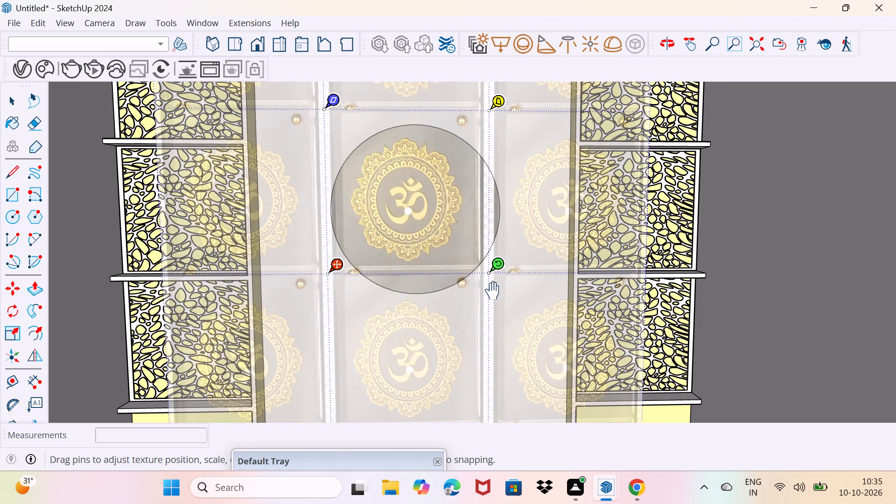
Enlarge the Om texture further so one mandala nearly fills the circle, recentre it, and finish positioning.
drag(498, 271, 532, 273)
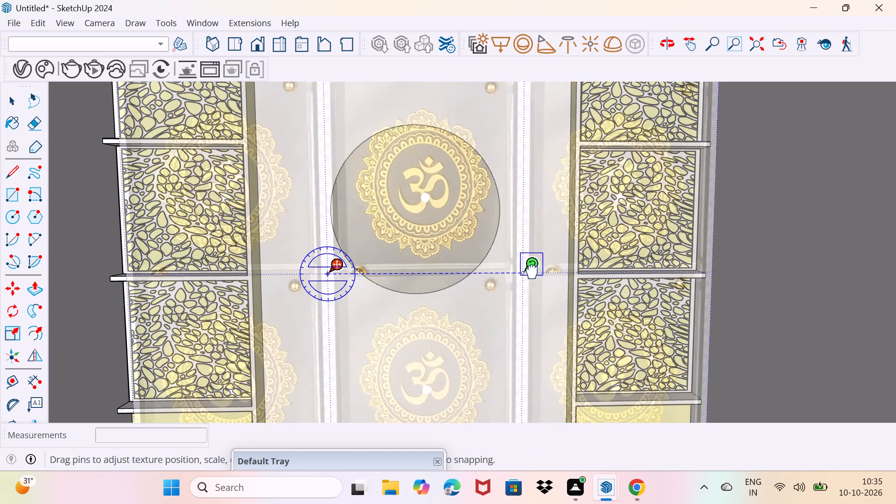
drag(532, 273, 547, 266)
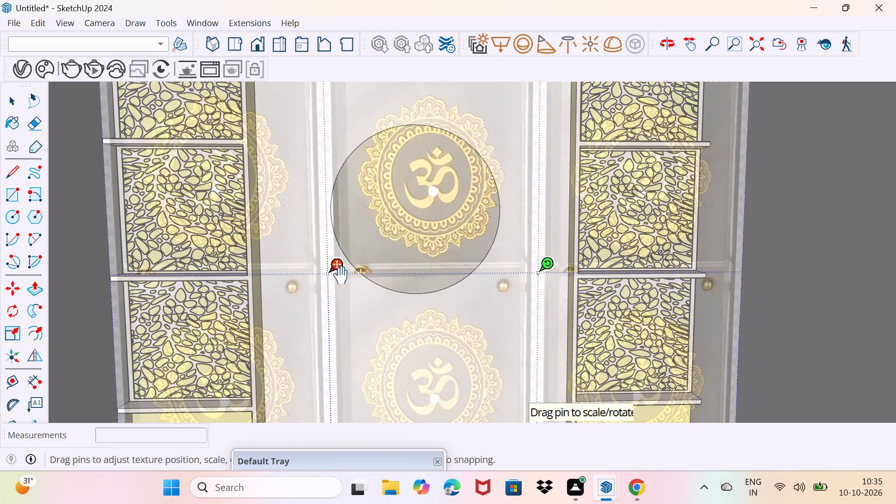
drag(341, 276, 324, 305)
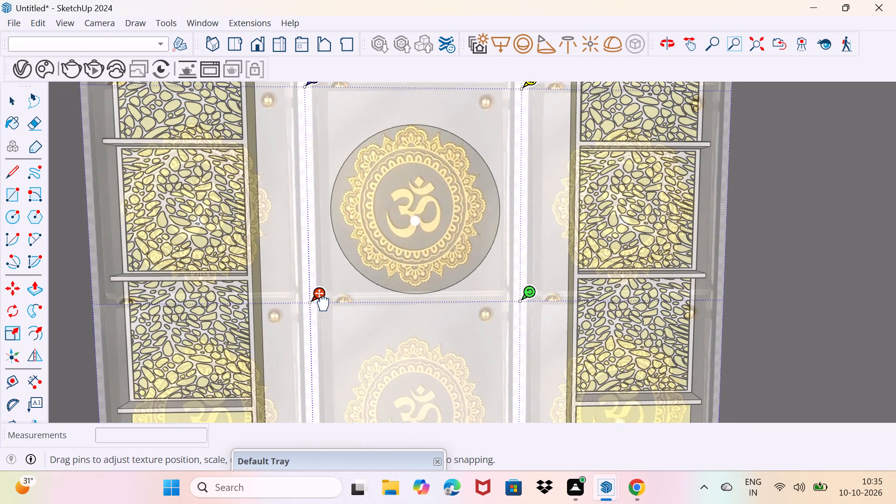
drag(324, 305, 324, 309)
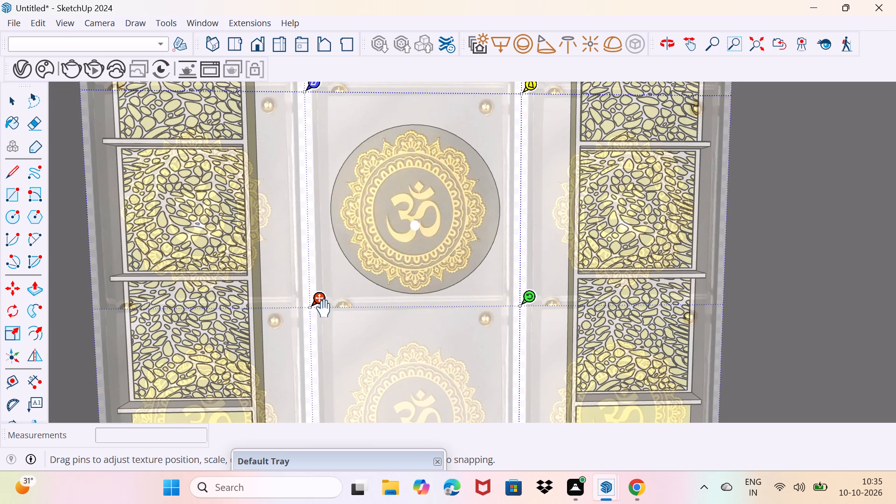
key(space)
drag(319, 338, 329, 315)
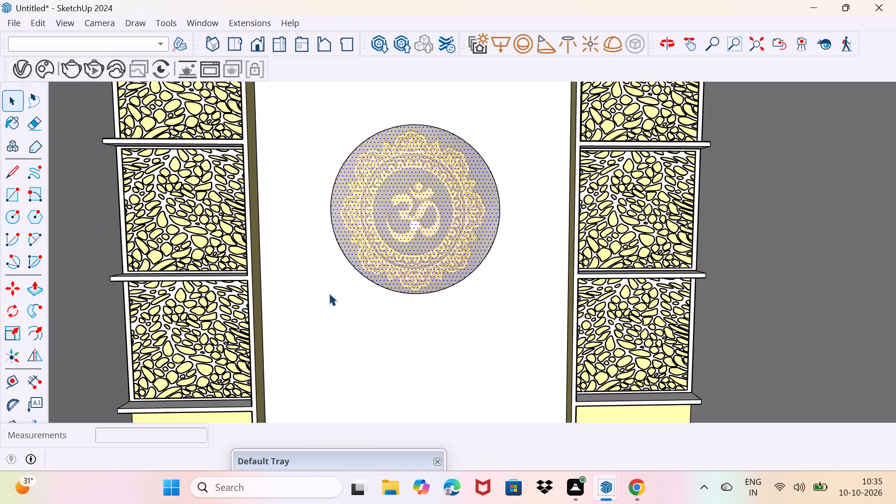
drag(330, 334, 342, 287)
drag(326, 322, 339, 289)
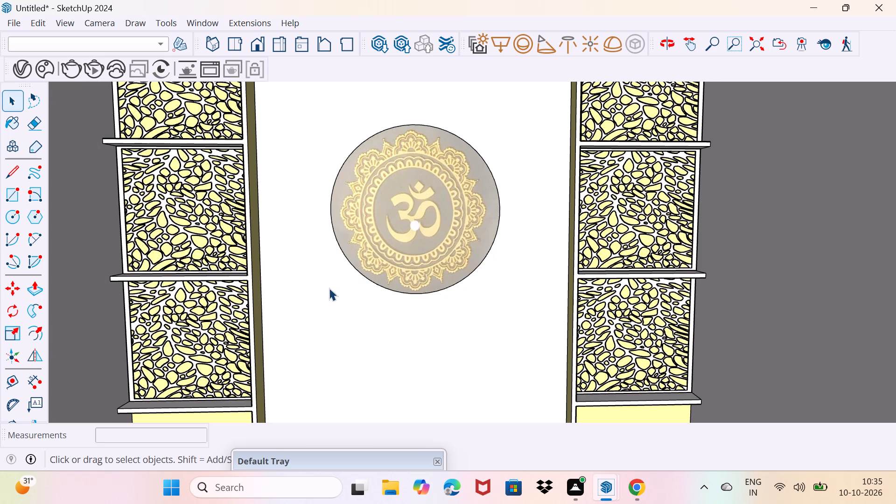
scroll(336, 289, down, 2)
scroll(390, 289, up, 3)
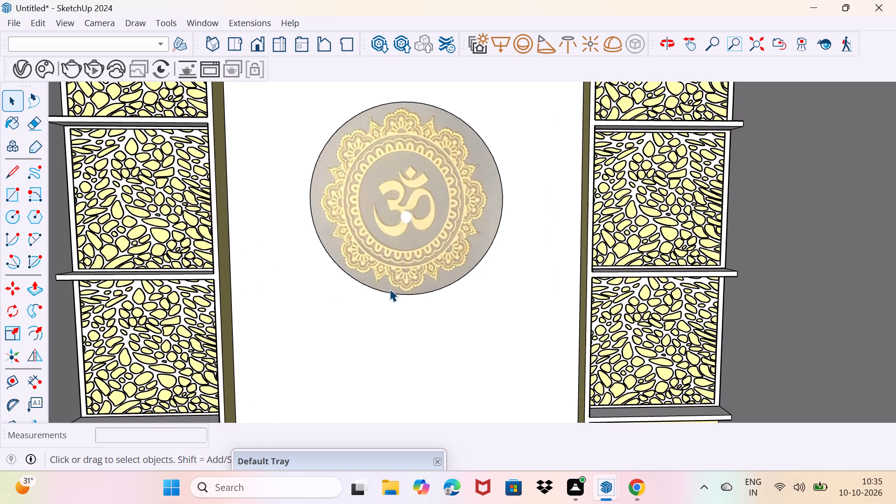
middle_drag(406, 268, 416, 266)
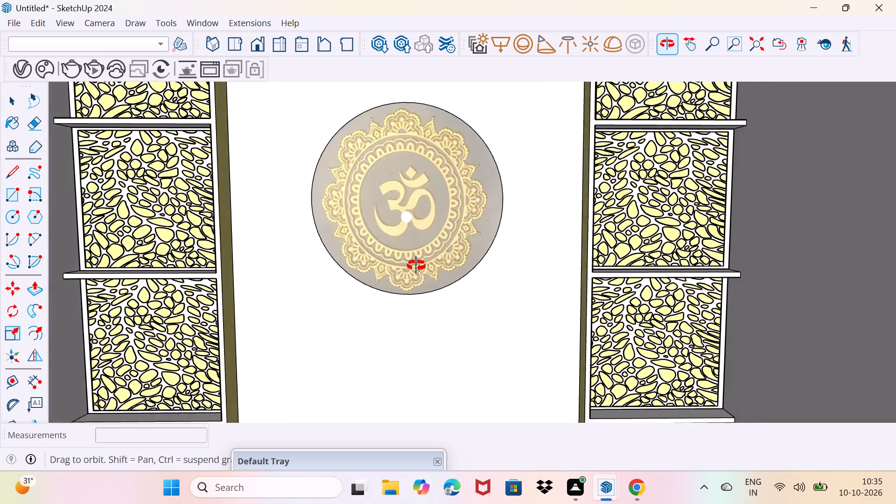
Examine how the Om-textured circle looks on the back wall between the jali shelves.
middle_drag(416, 266, 437, 264)
scroll(437, 264, down, 2)
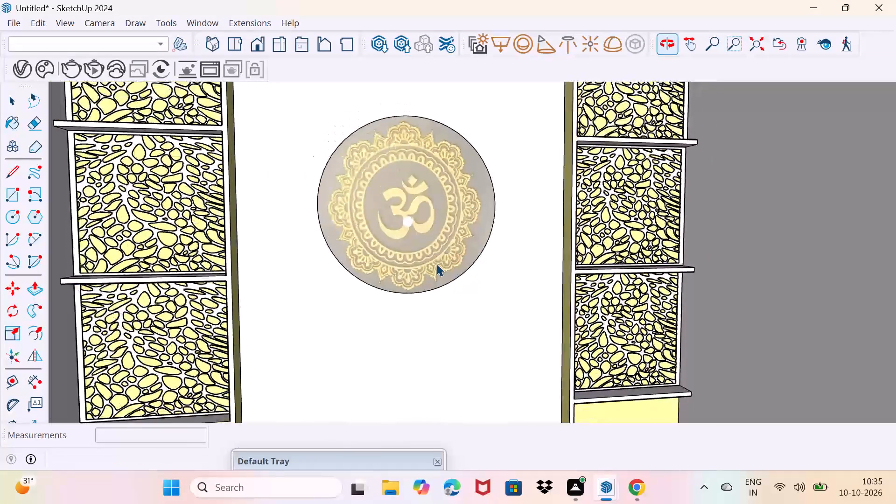
scroll(436, 264, down, 6)
middle_drag(436, 256, 404, 275)
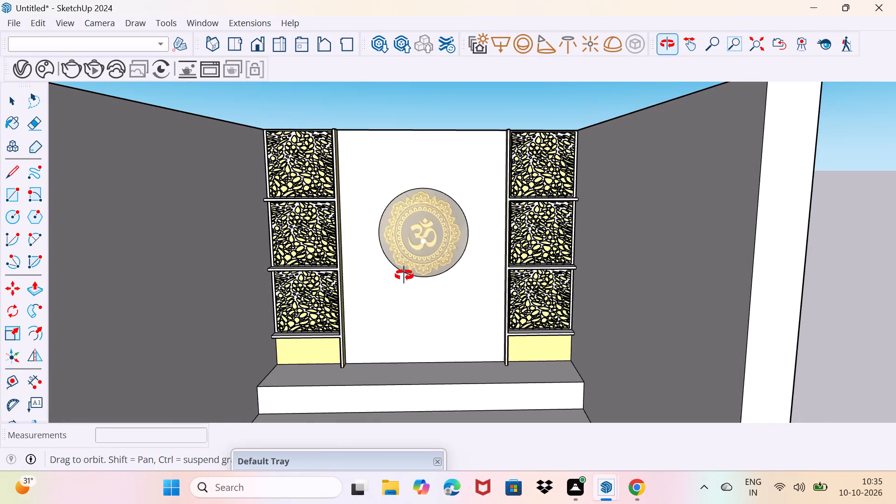
middle_drag(404, 275, 415, 267)
scroll(410, 320, up, 3)
scroll(410, 319, down, 2)
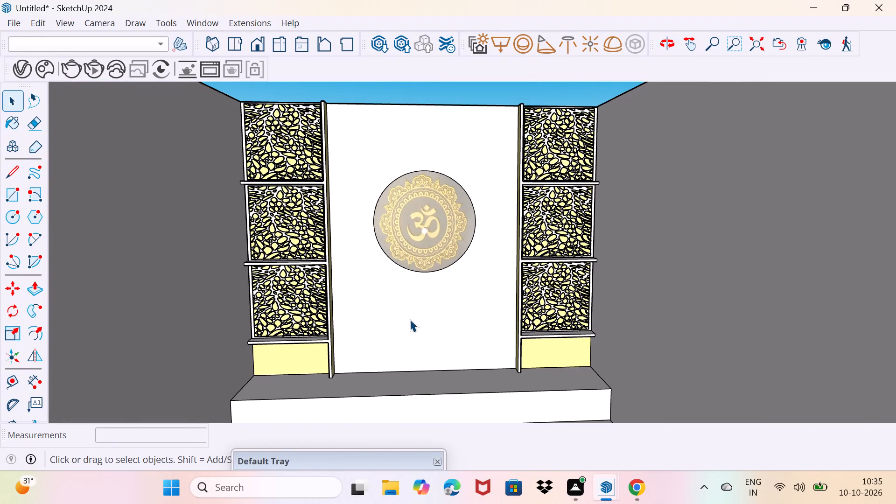
scroll(421, 223, up, 4)
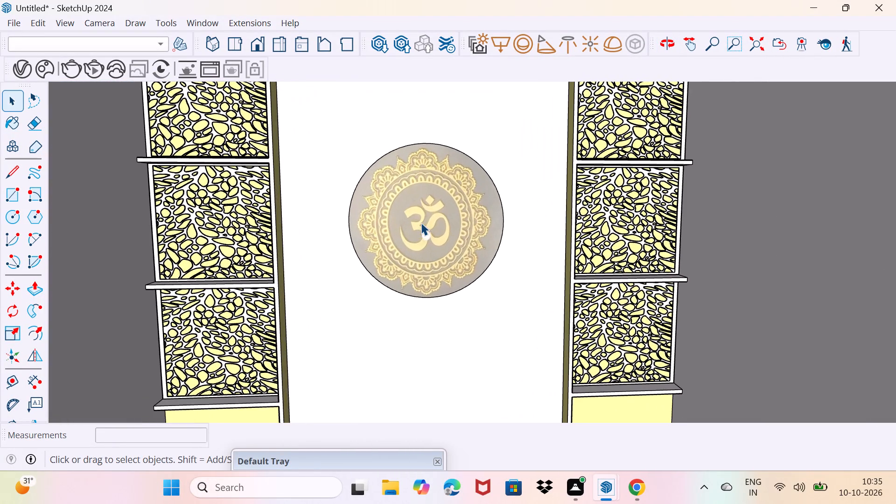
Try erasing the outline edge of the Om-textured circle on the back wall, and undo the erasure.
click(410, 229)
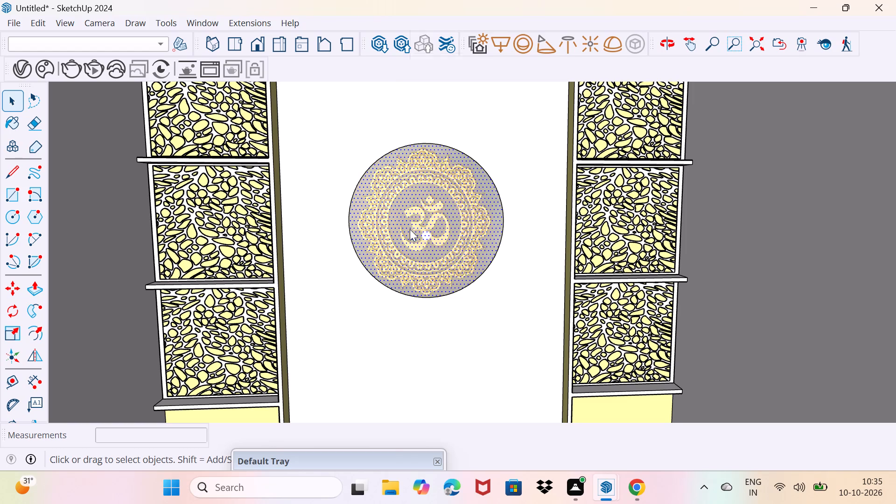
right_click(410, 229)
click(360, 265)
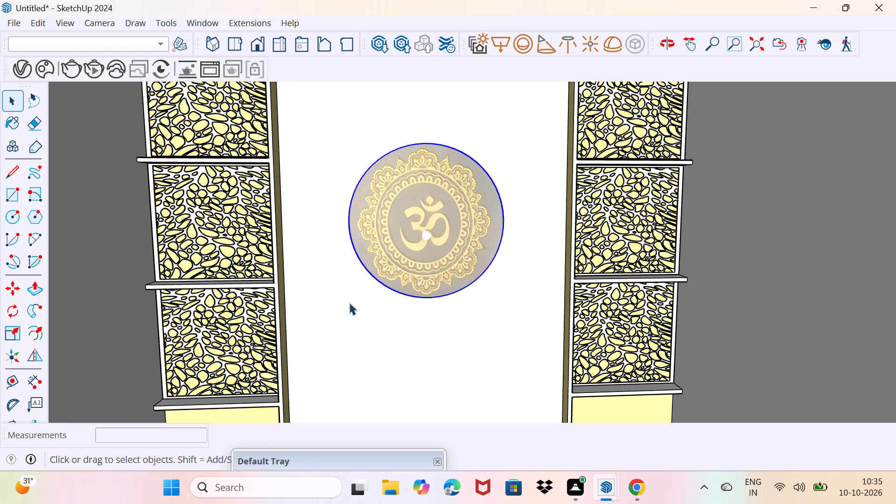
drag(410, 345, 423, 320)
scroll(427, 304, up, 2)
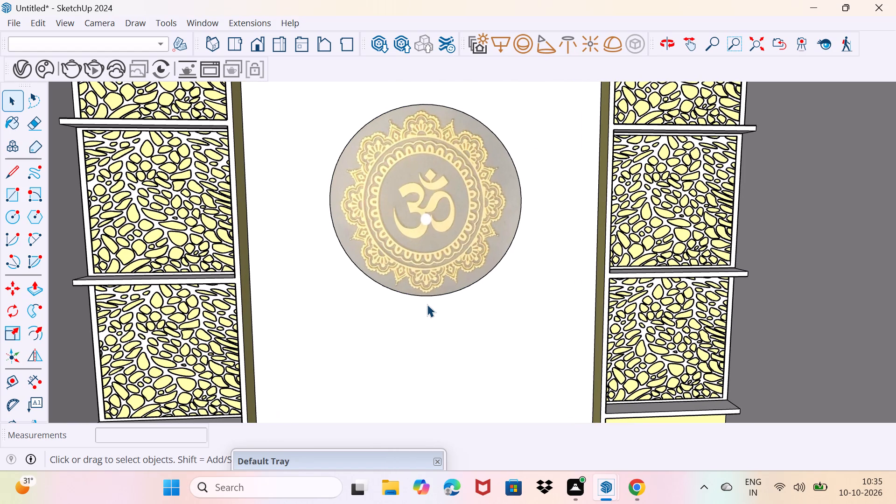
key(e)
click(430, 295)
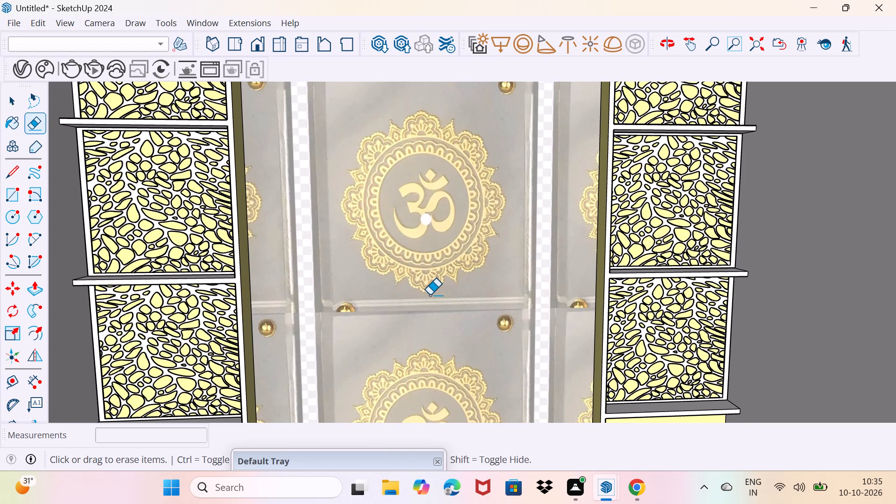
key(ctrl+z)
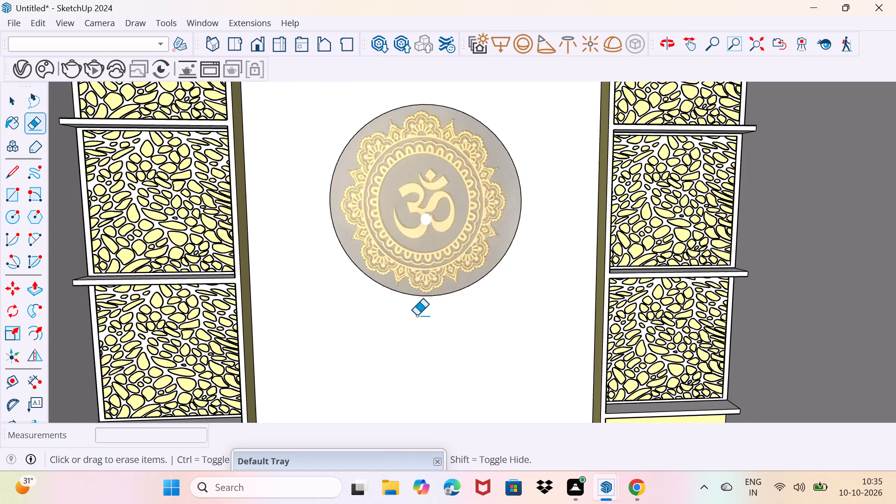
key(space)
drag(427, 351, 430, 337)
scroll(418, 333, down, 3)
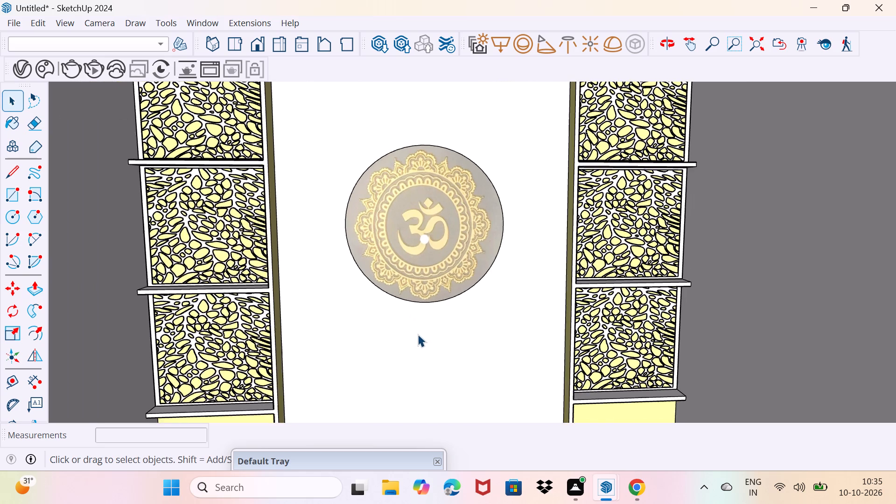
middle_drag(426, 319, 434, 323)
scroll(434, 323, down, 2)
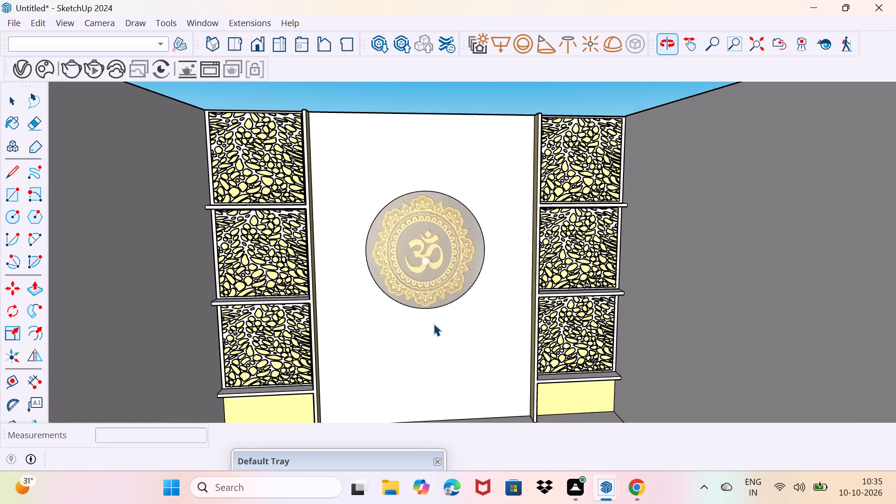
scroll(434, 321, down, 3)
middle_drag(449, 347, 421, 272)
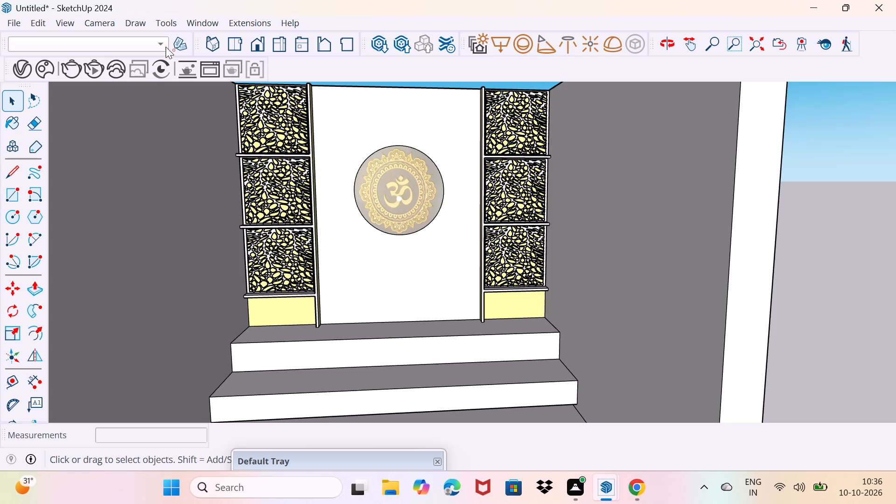
Search 3D Warehouse for "pooja" and look through the matching models.
click(204, 22)
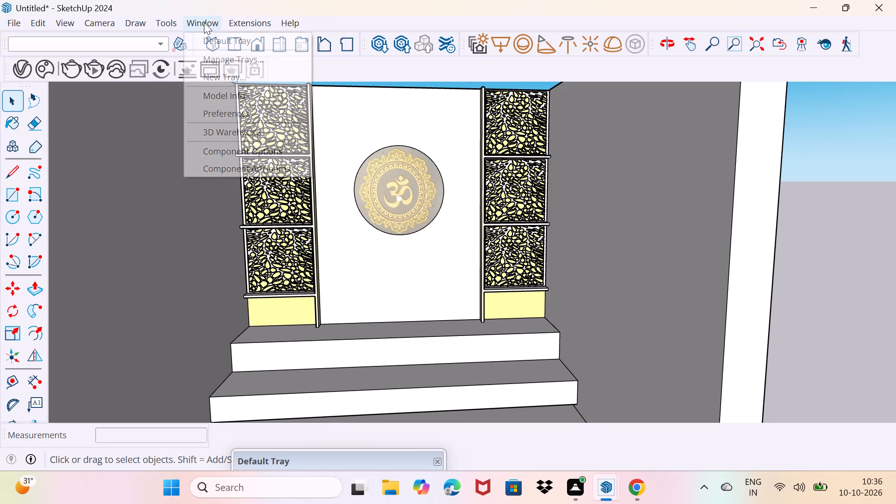
click(222, 138)
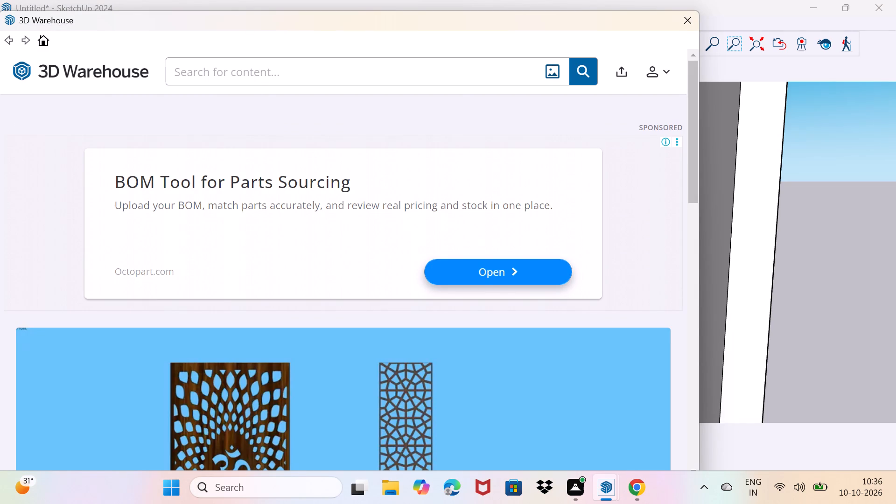
click(260, 74)
text(po)
text(oja)
key(Return)
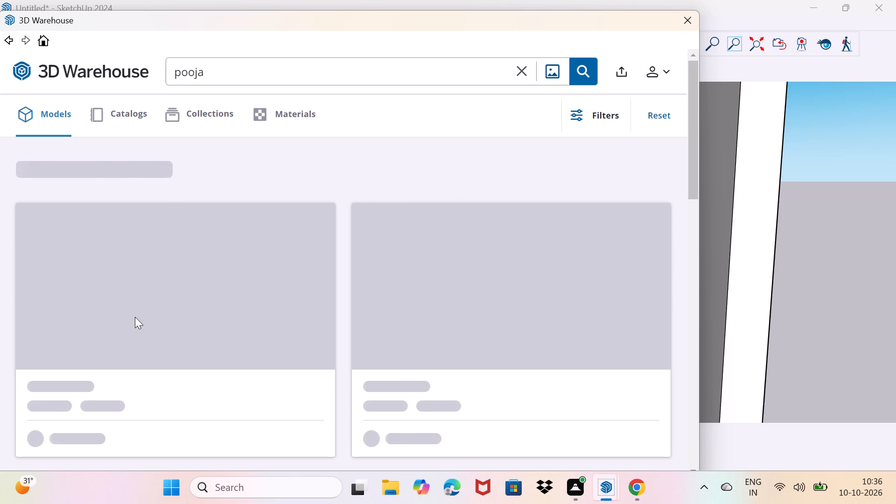
scroll(202, 262, down, 3)
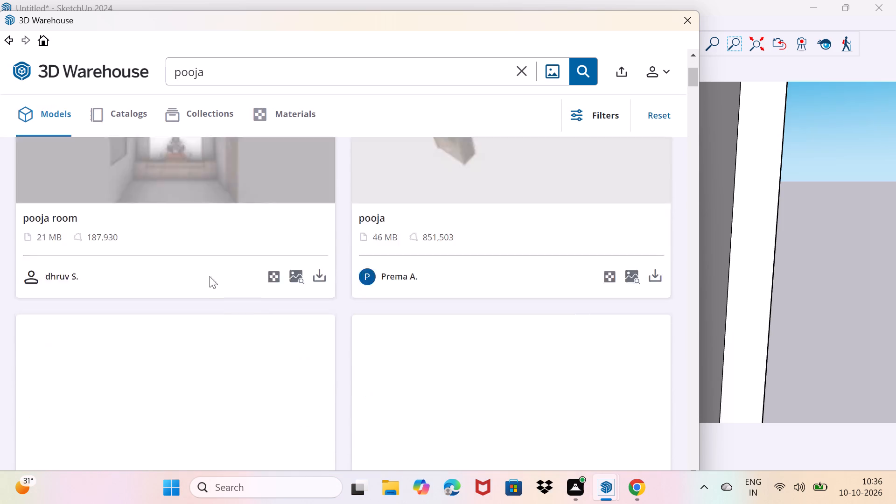
scroll(210, 276, up, 3)
scroll(210, 276, down, 5)
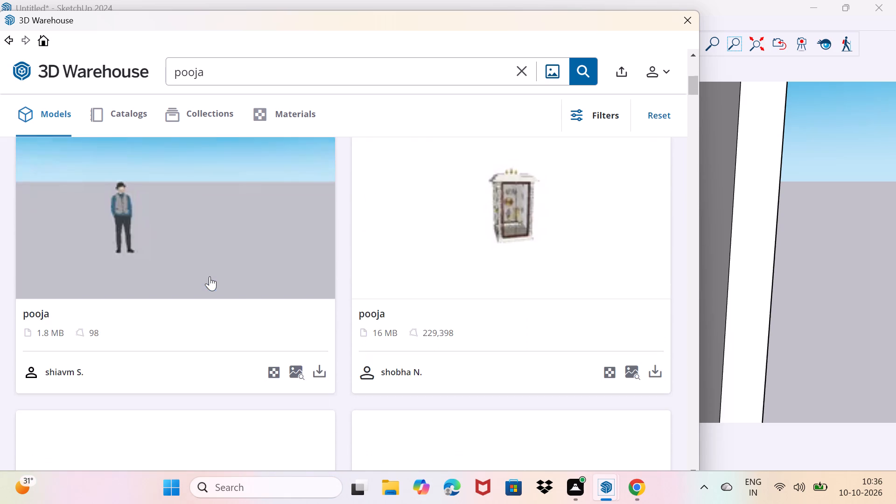
scroll(210, 276, down, 6)
Look through the 3D Warehouse collections matching "pooja" for suitable pooja room items.
click(190, 117)
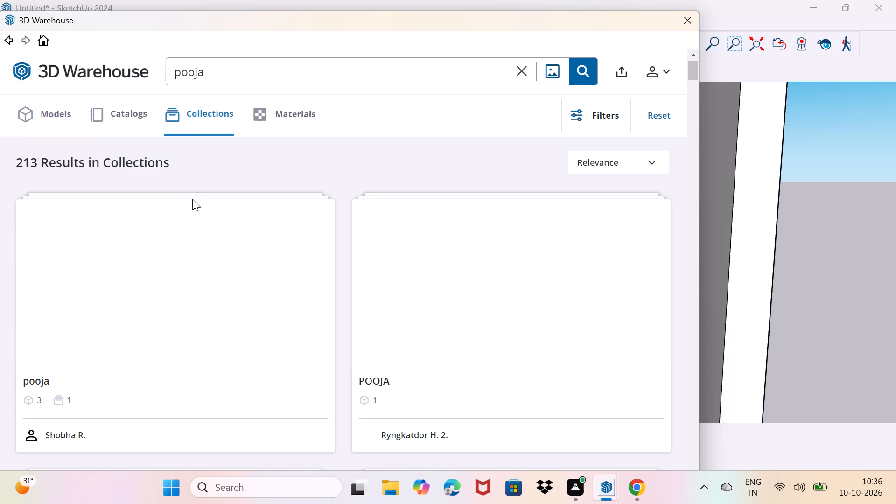
scroll(210, 272, down, 1)
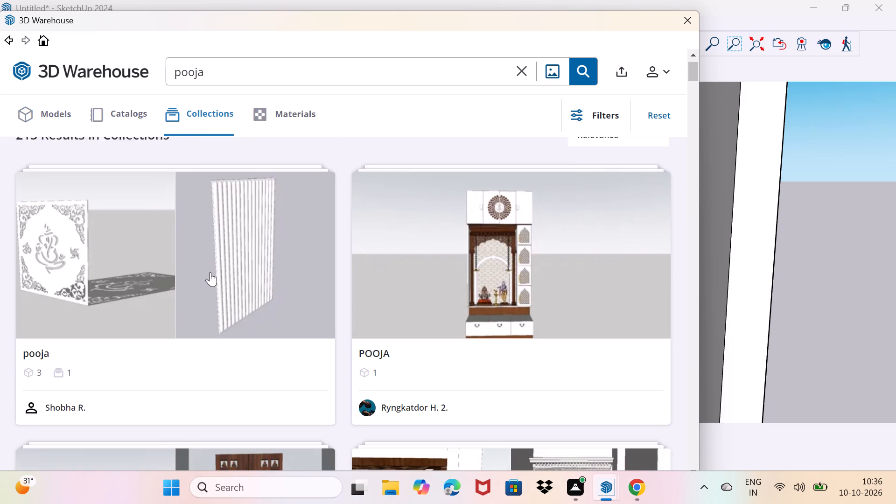
scroll(209, 272, down, 5)
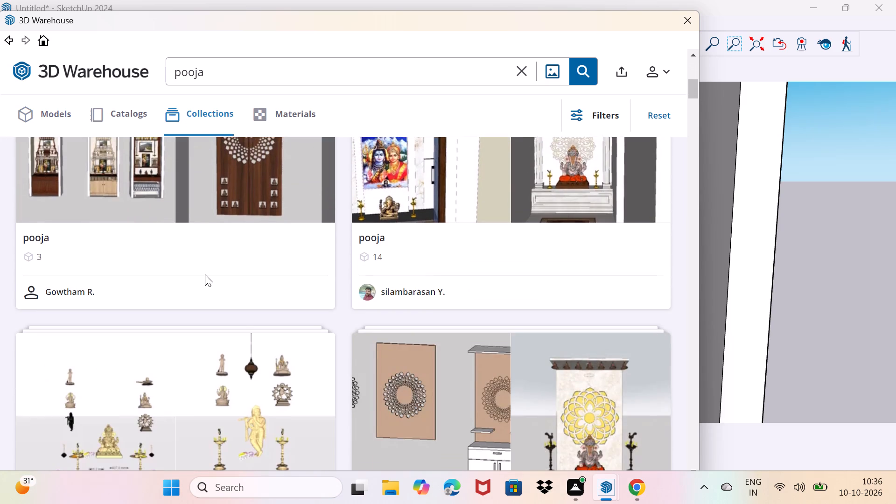
scroll(205, 274, down, 6)
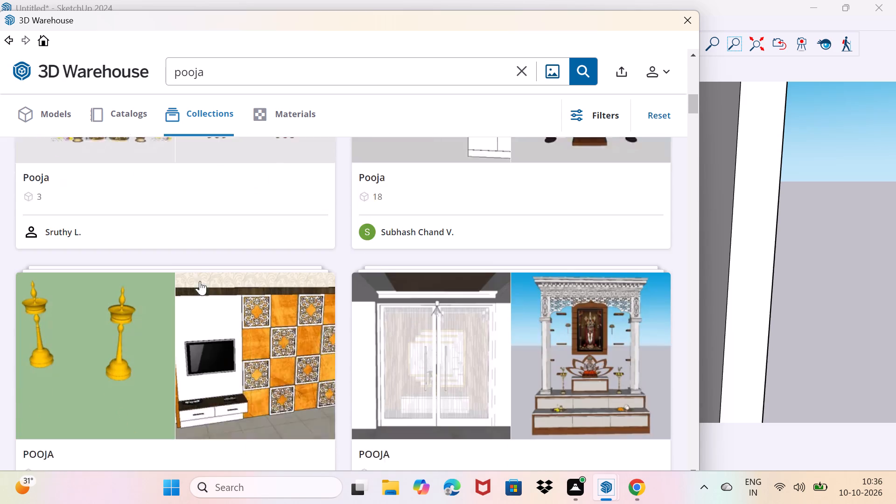
scroll(199, 281, down, 8)
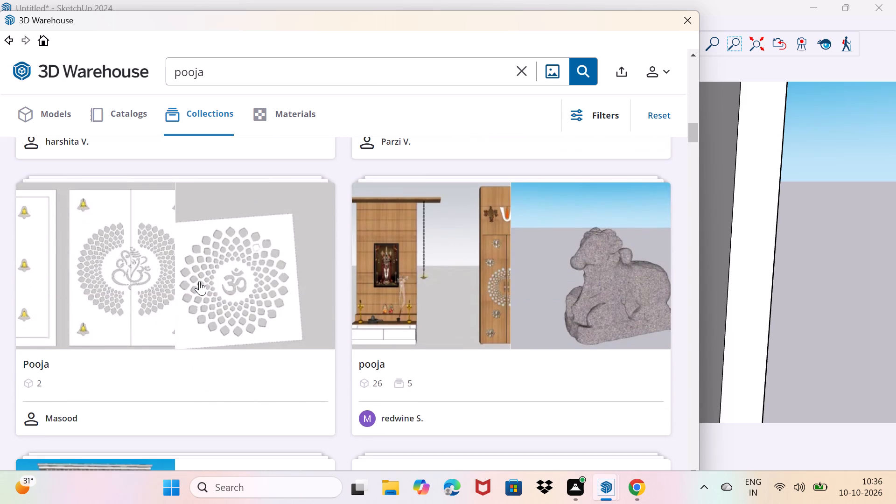
scroll(199, 281, down, 6)
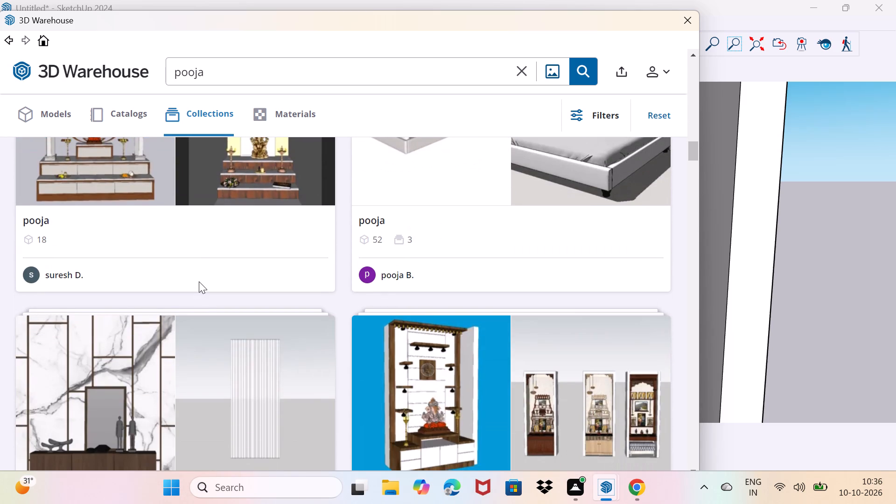
scroll(199, 281, down, 8)
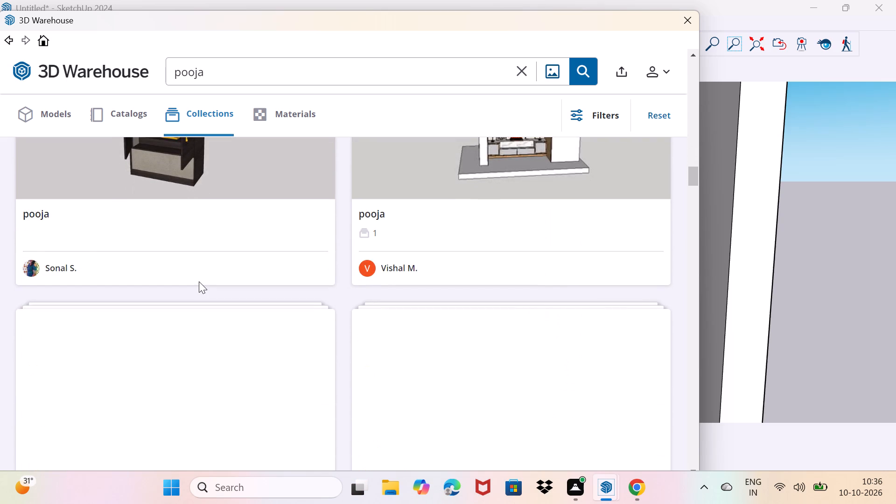
scroll(199, 281, down, 6)
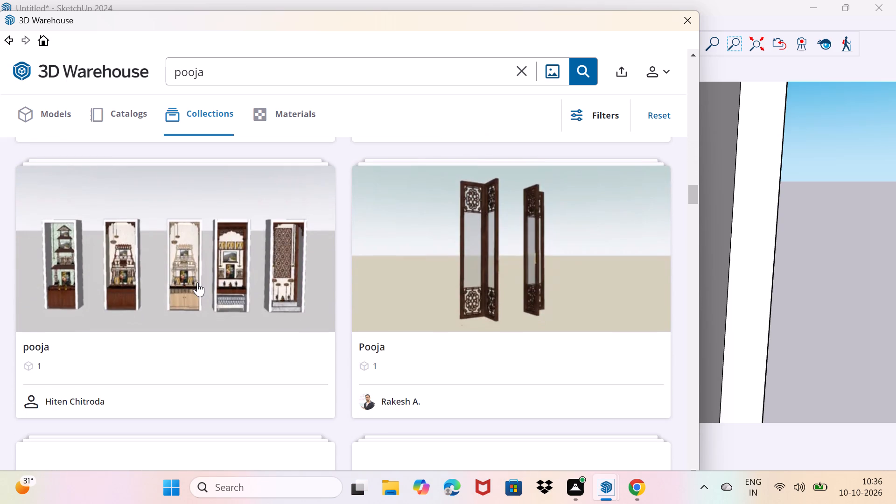
scroll(197, 282, down, 7)
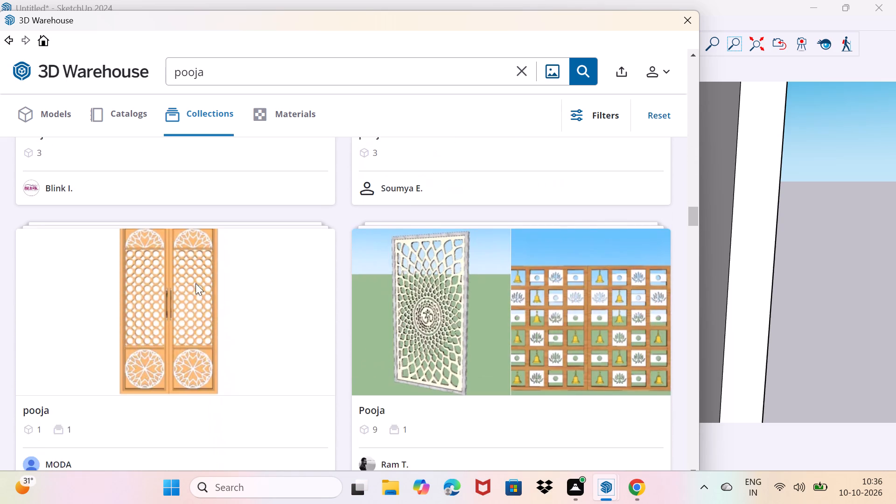
scroll(196, 283, down, 8)
scroll(196, 283, up, 4)
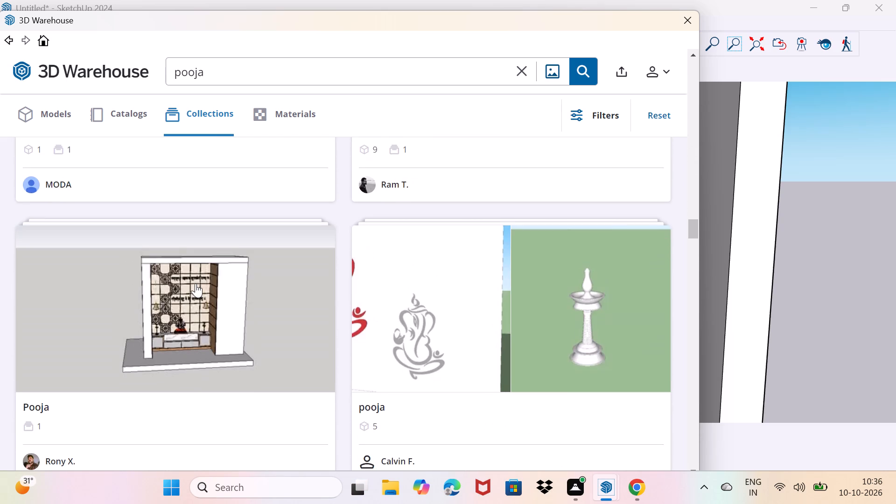
scroll(196, 283, down, 10)
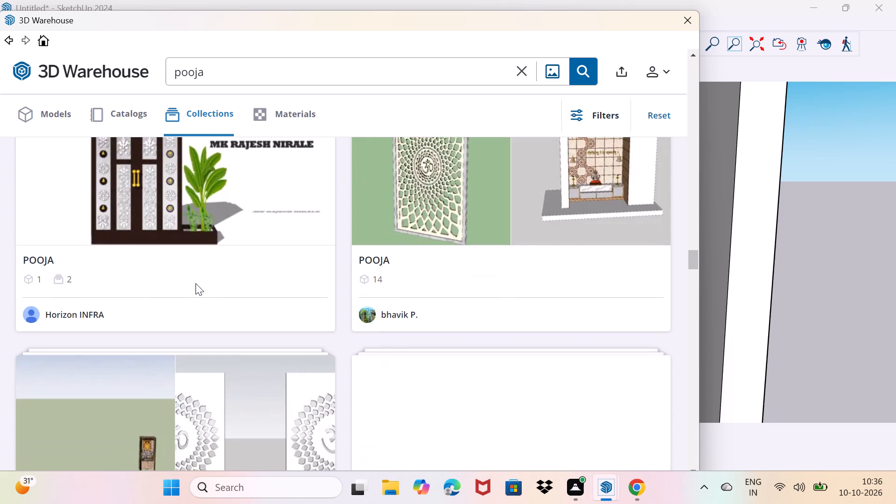
scroll(196, 283, down, 6)
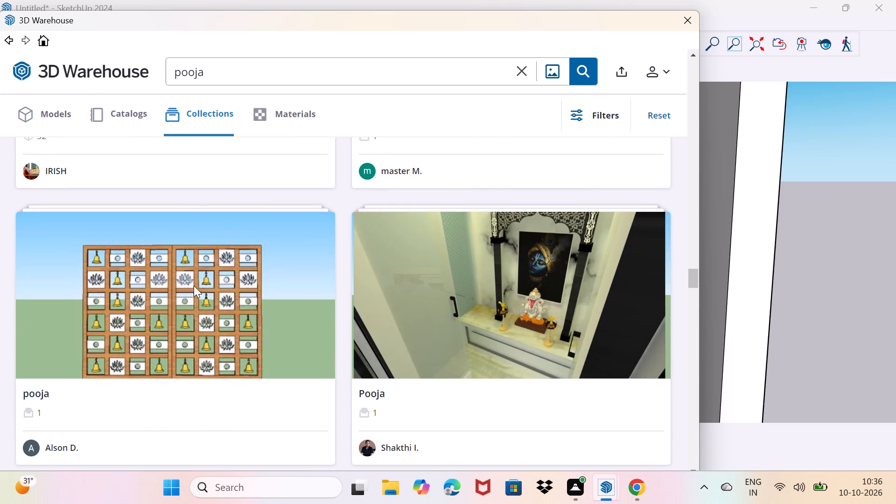
scroll(194, 286, down, 5)
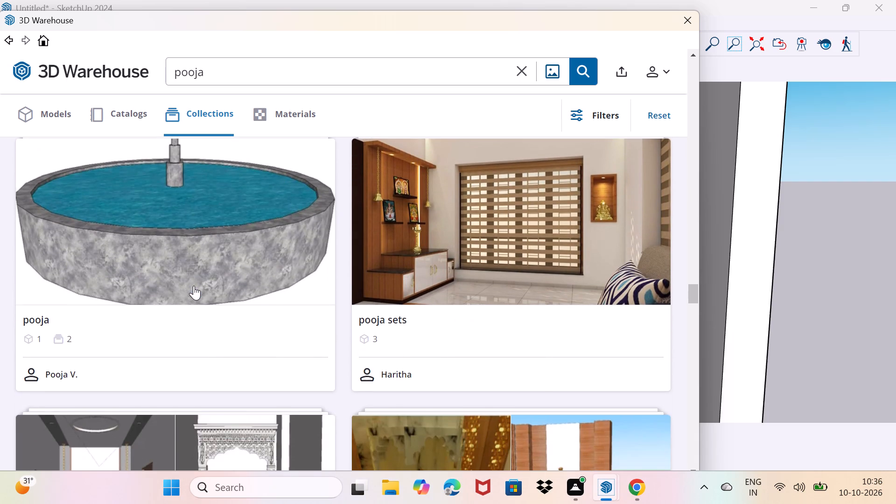
scroll(194, 286, down, 6)
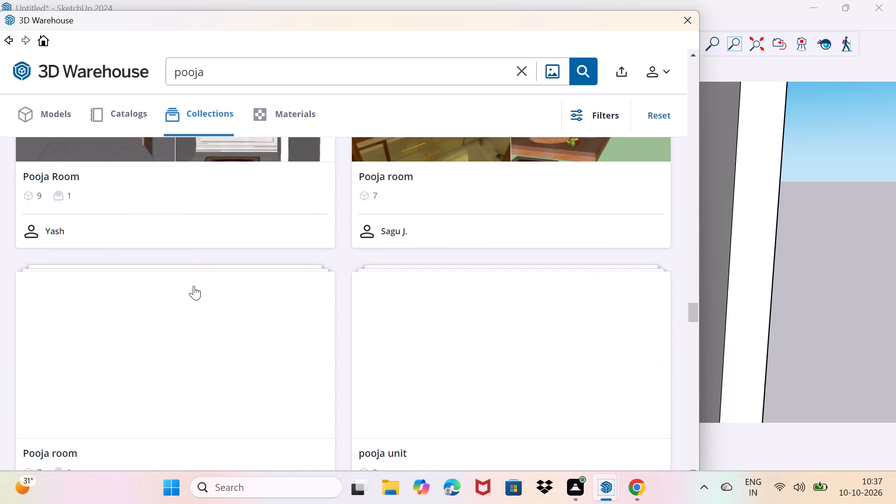
scroll(194, 286, down, 2)
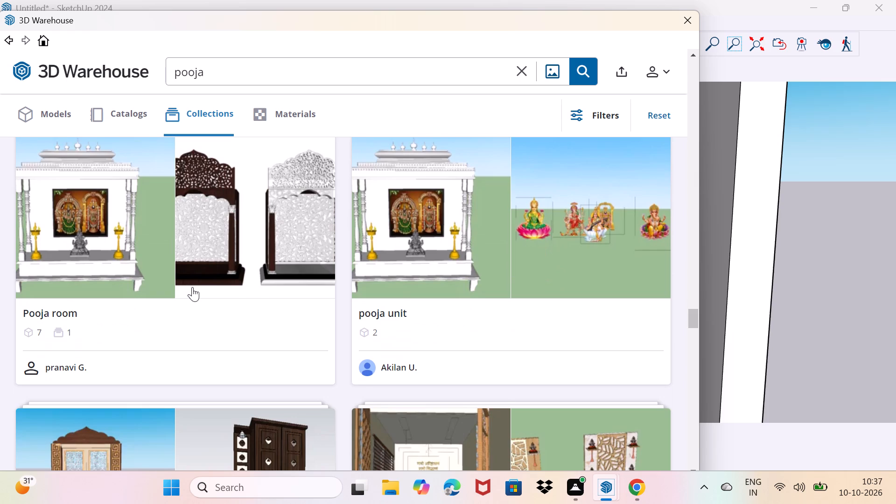
scroll(192, 287, down, 1)
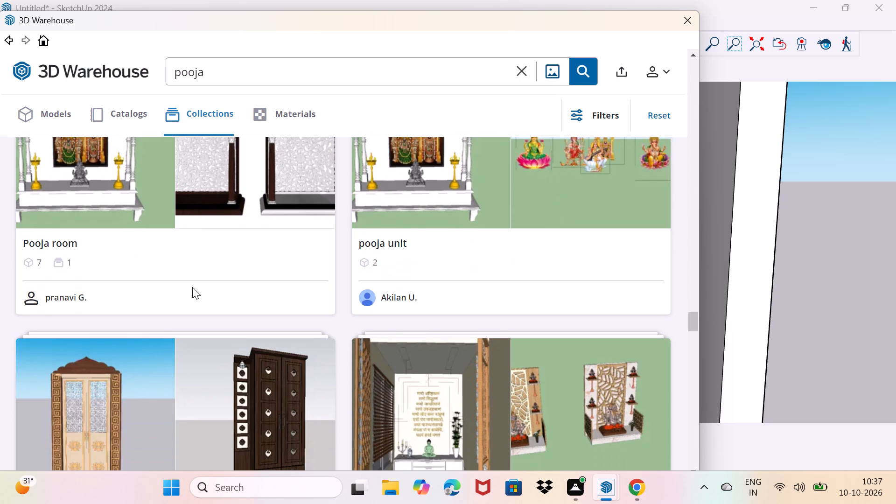
scroll(192, 287, up, 1)
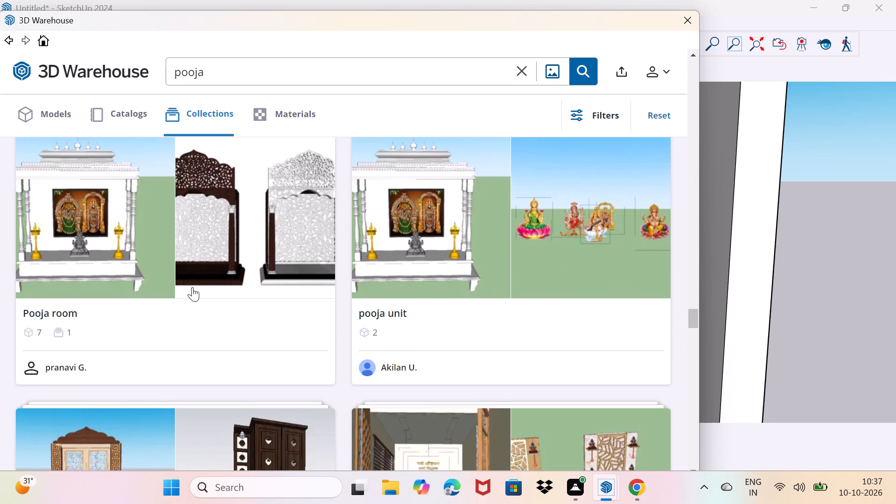
Find the "pooja copper diya" model in the Pooja room collection, load it directly into the model and place it.
click(91, 254)
scroll(177, 236, down, 5)
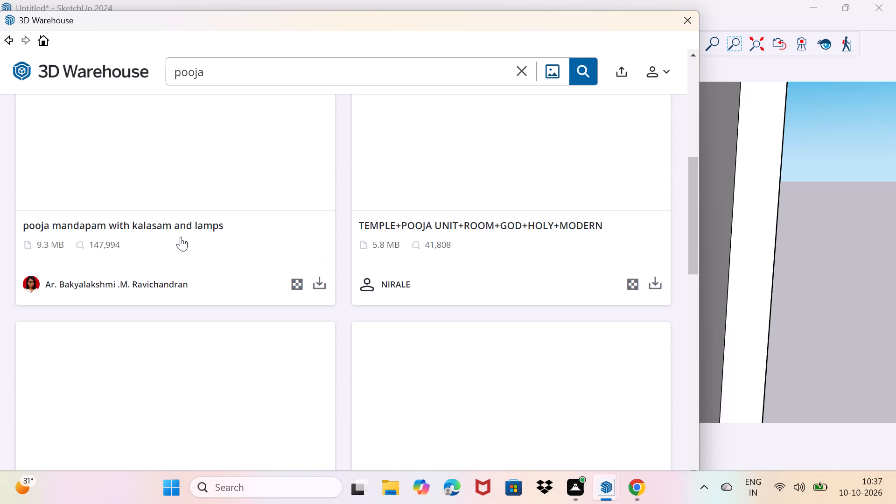
scroll(178, 239, down, 4)
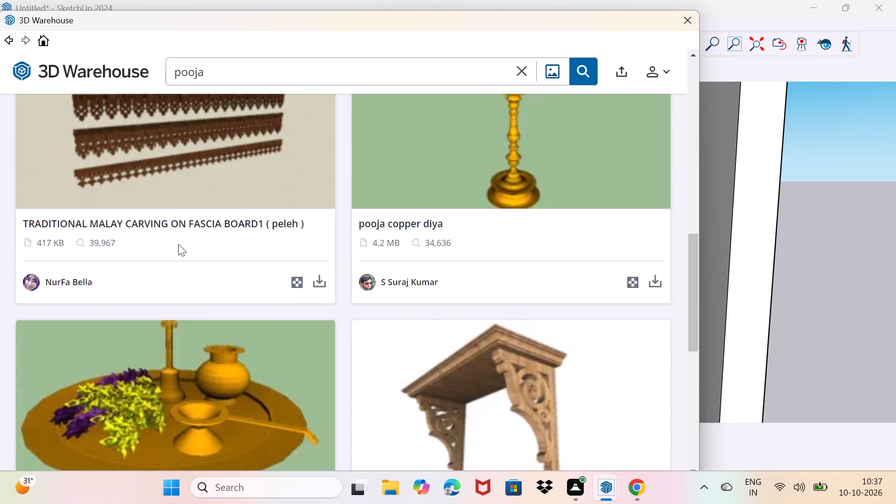
scroll(178, 244, up, 1)
scroll(324, 257, down, 3)
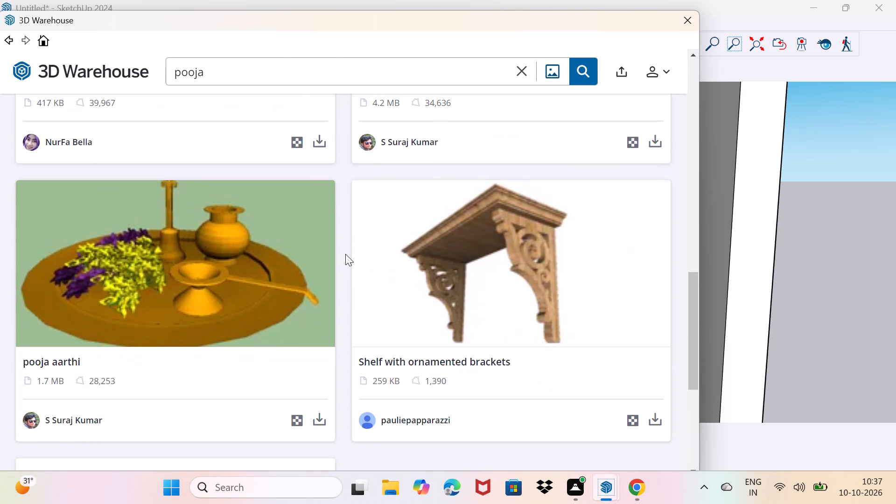
scroll(345, 254, up, 2)
scroll(345, 254, down, 1)
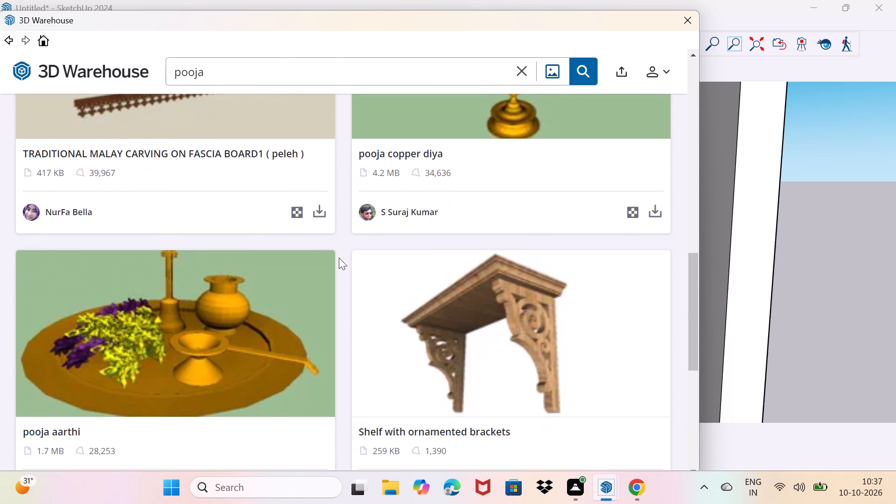
click(656, 210)
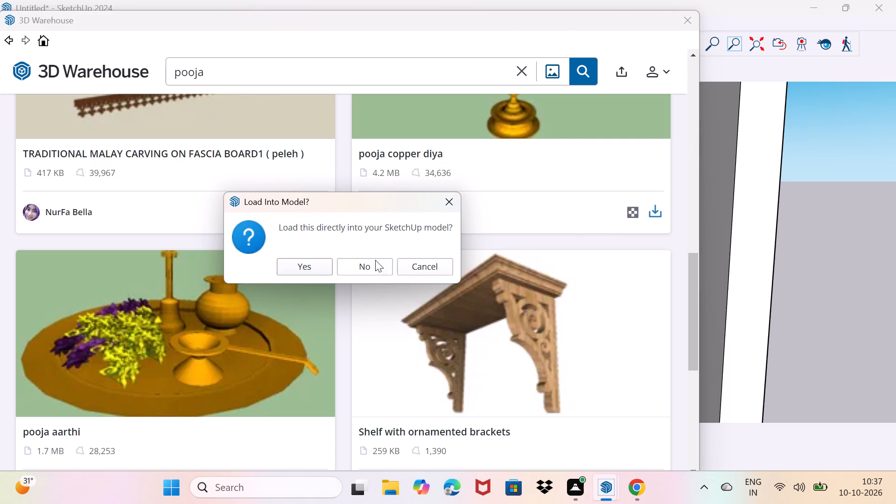
click(301, 264)
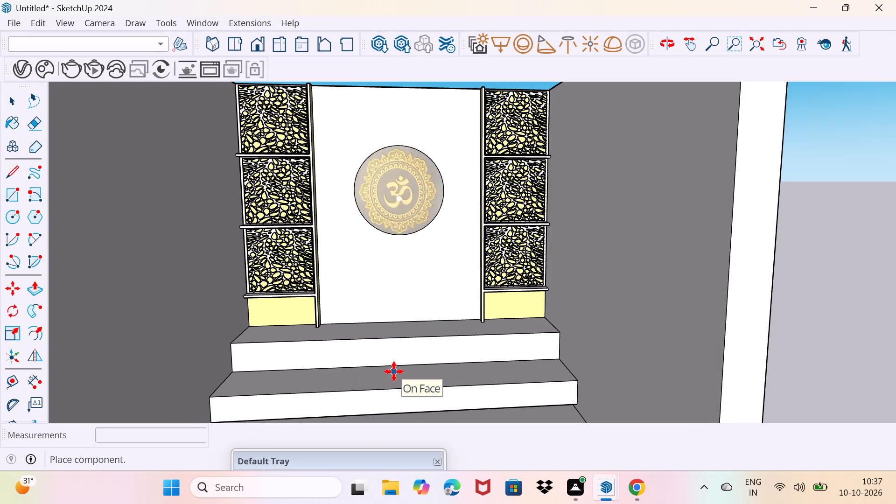
scroll(339, 365, down, 3)
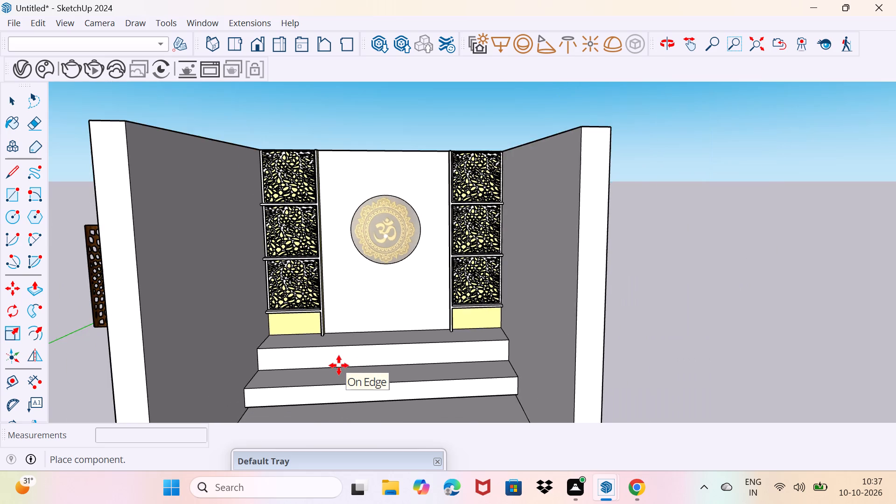
scroll(339, 365, down, 11)
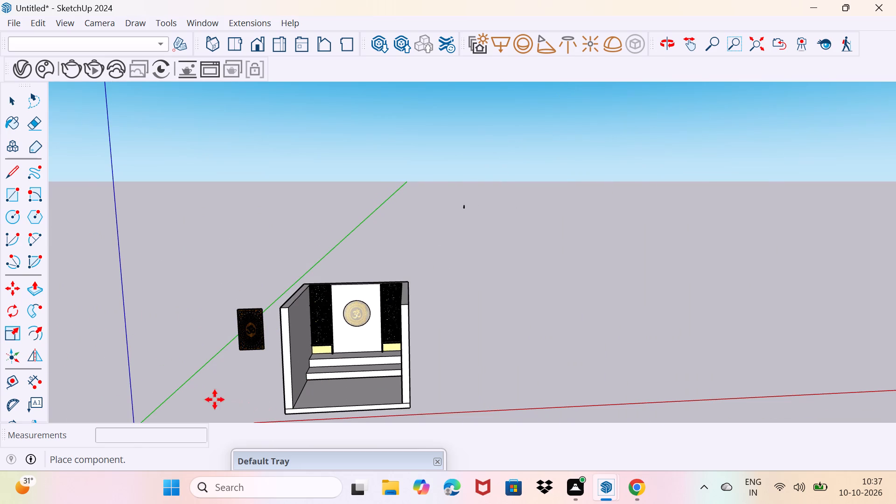
click(290, 411)
Move the copper diya about 164' onto the top platform step, just inside the left jali shelf's inner post.
scroll(485, 223, up, 5)
scroll(480, 182, up, 5)
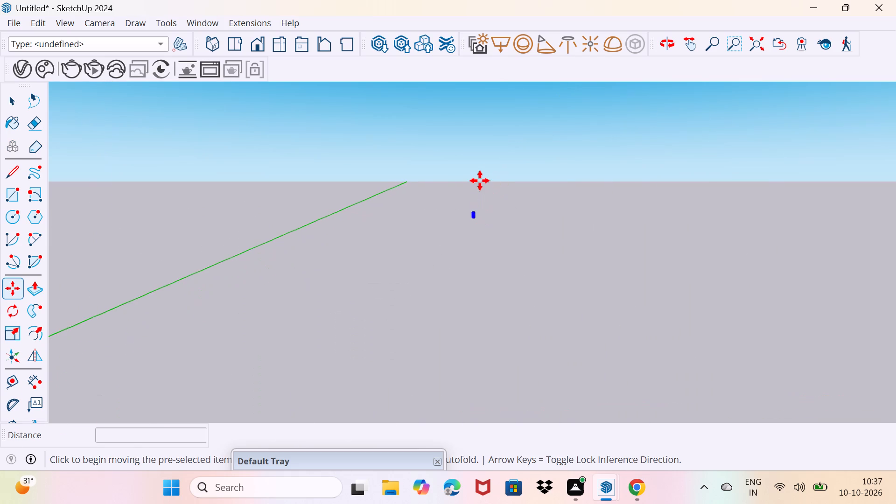
scroll(478, 185, up, 5)
scroll(480, 240, up, 16)
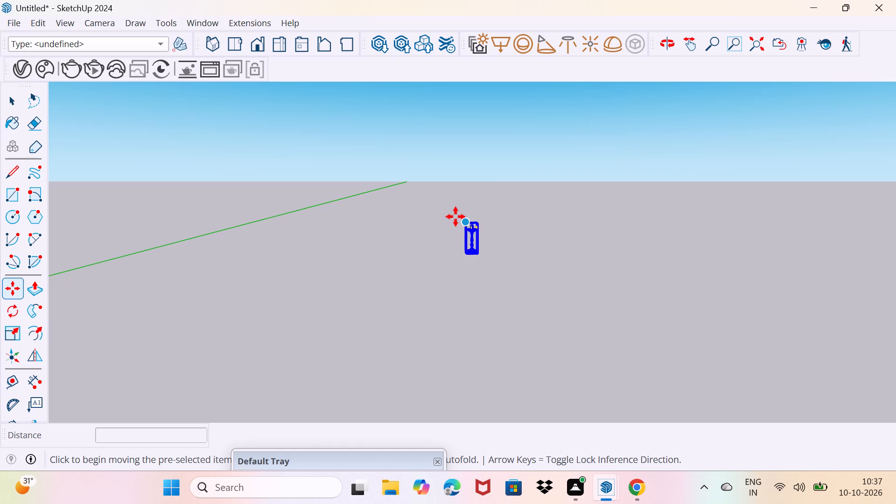
scroll(455, 217, up, 6)
scroll(512, 231, up, 5)
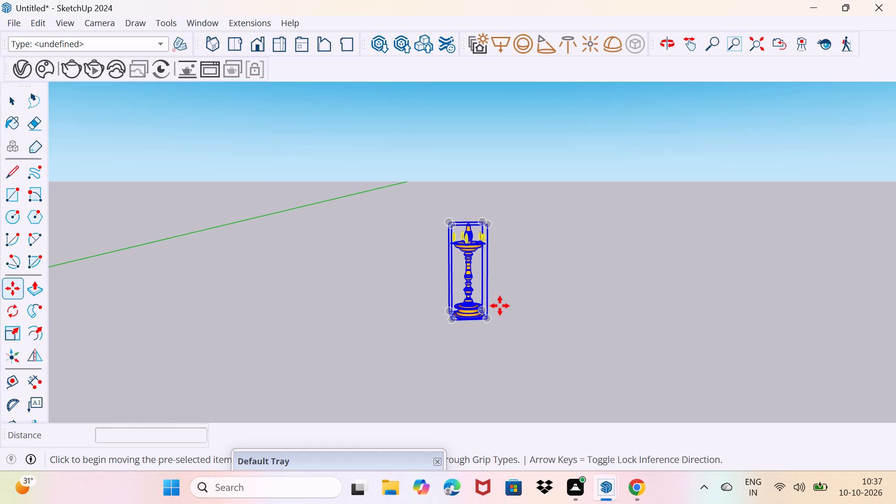
click(489, 329)
scroll(401, 328, down, 6)
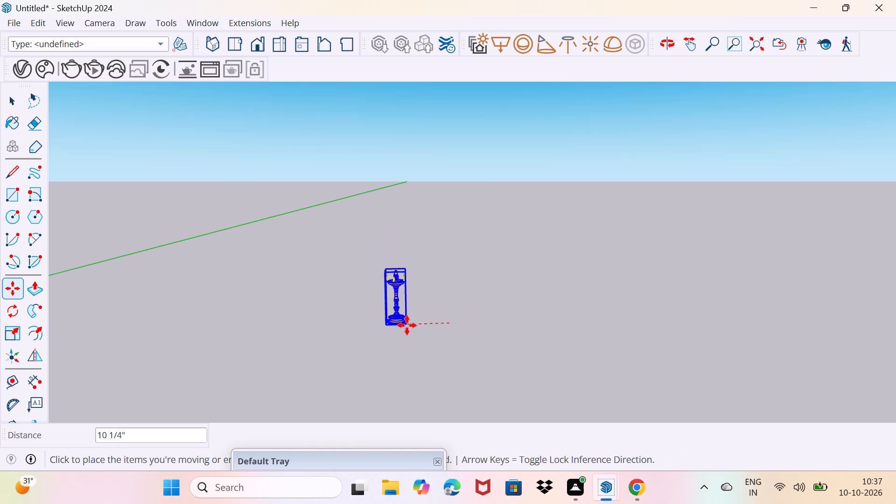
scroll(407, 325, down, 20)
scroll(407, 325, down, 14)
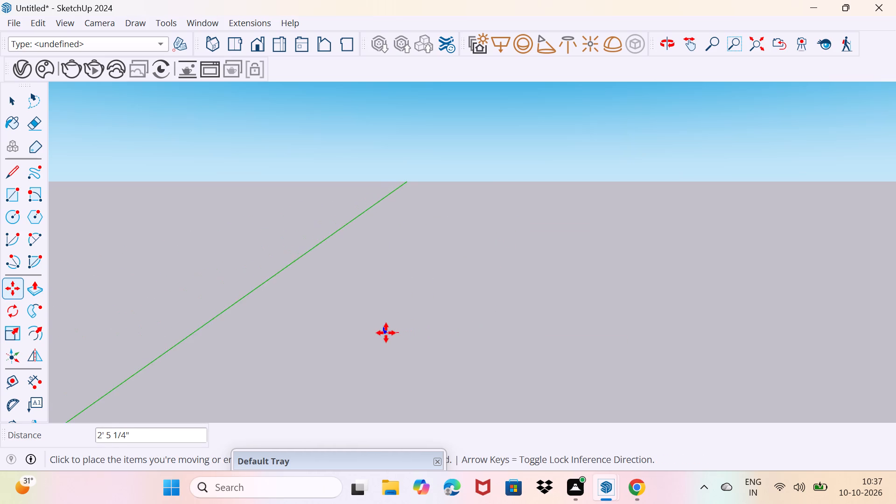
scroll(386, 333, down, 15)
middle_drag(373, 354, 411, 165)
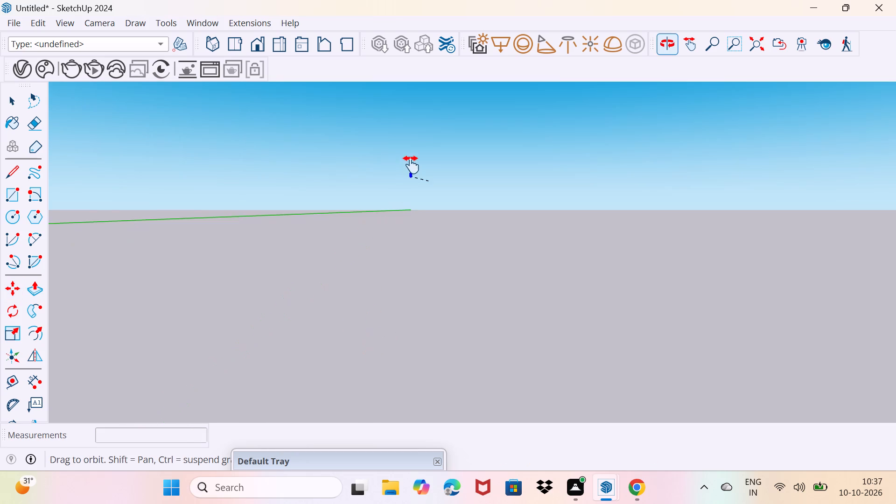
middle_drag(411, 165, 411, 221)
scroll(411, 221, down, 12)
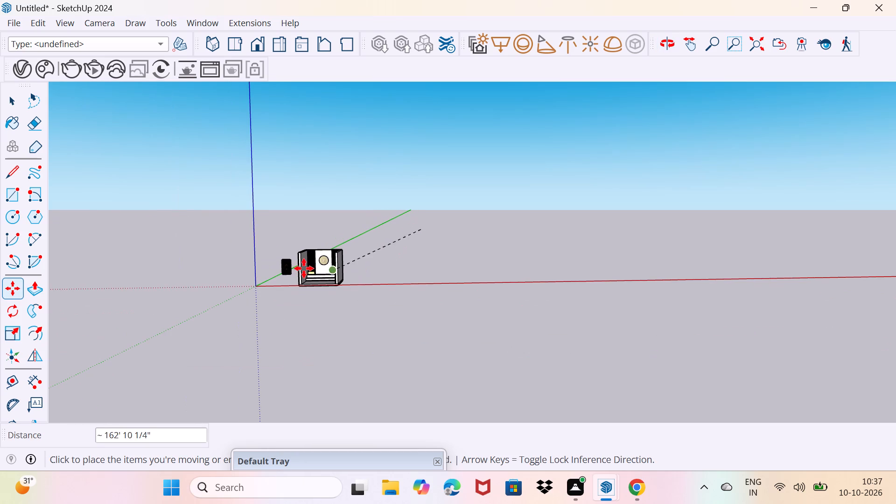
scroll(320, 283, up, 18)
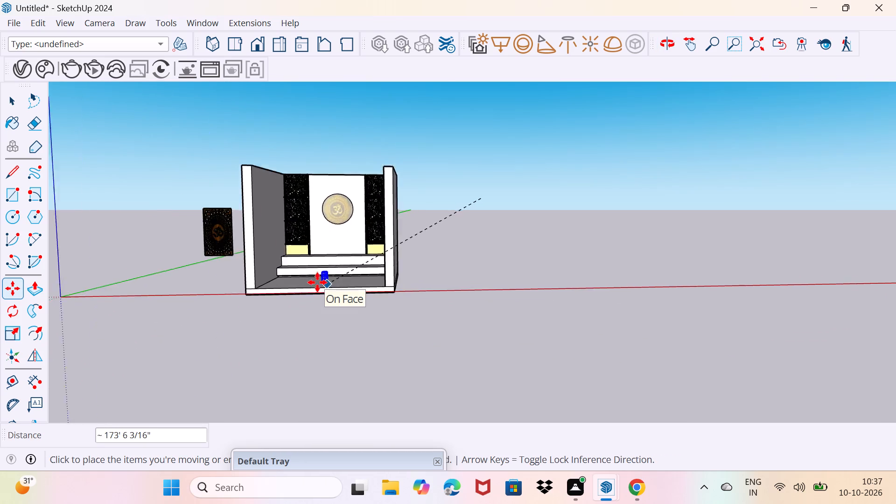
scroll(317, 282, up, 14)
middle_drag(312, 184, 307, 195)
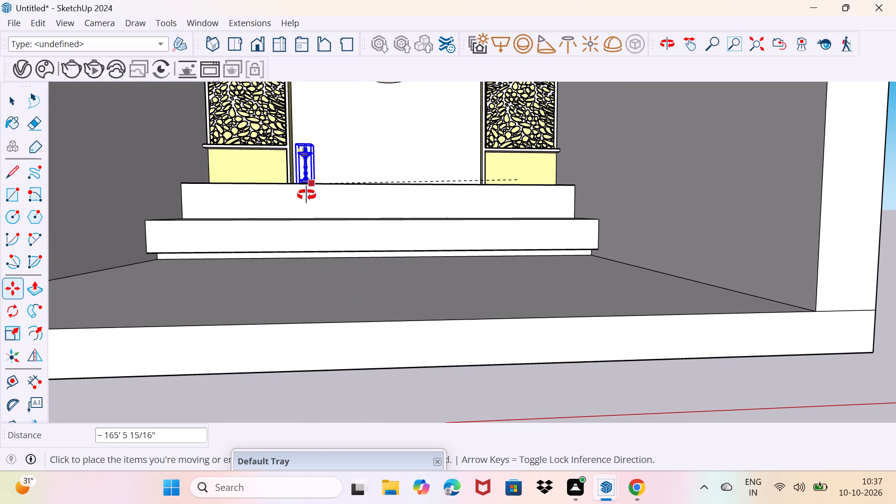
middle_drag(307, 195, 298, 233)
scroll(315, 182, up, 5)
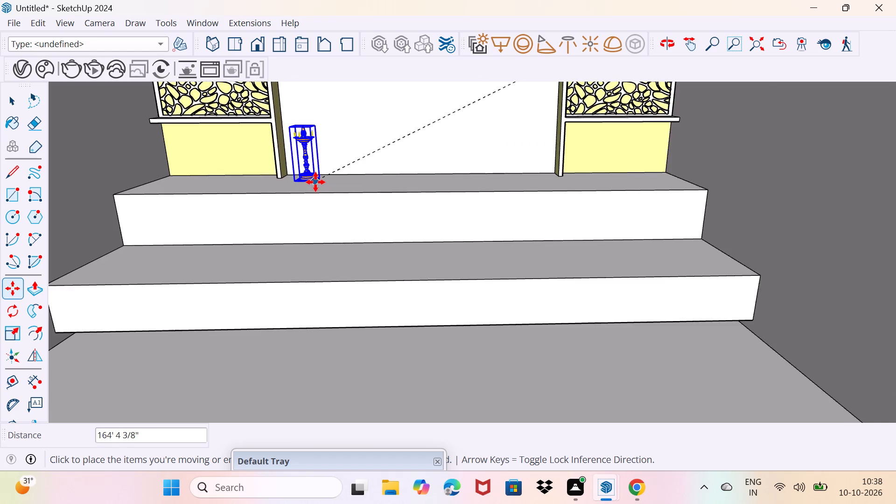
scroll(315, 182, up, 6)
click(314, 178)
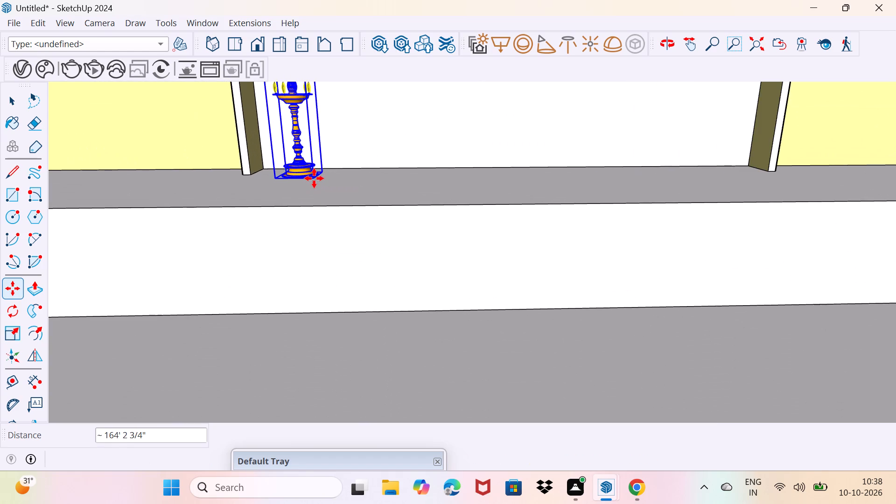
Copy the copper diya about 4' 7" along the red axis to beside the right jali shelf, and deselect it.
click(314, 178)
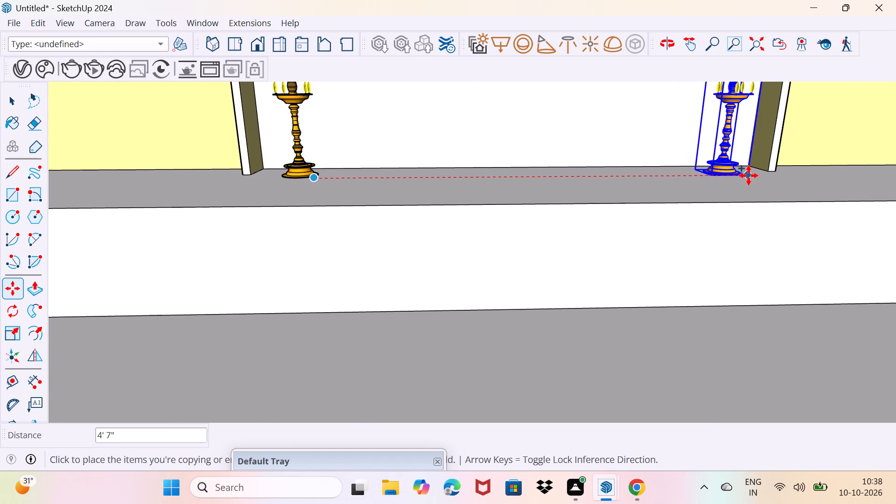
click(750, 176)
key(space)
drag(707, 209, 714, 200)
scroll(663, 197, down, 2)
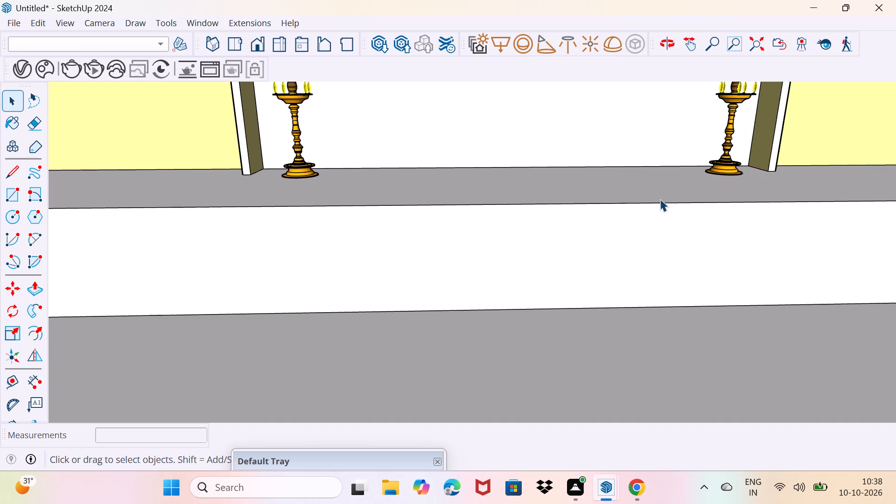
scroll(660, 199, down, 11)
middle_drag(654, 182, 621, 181)
scroll(621, 181, down, 2)
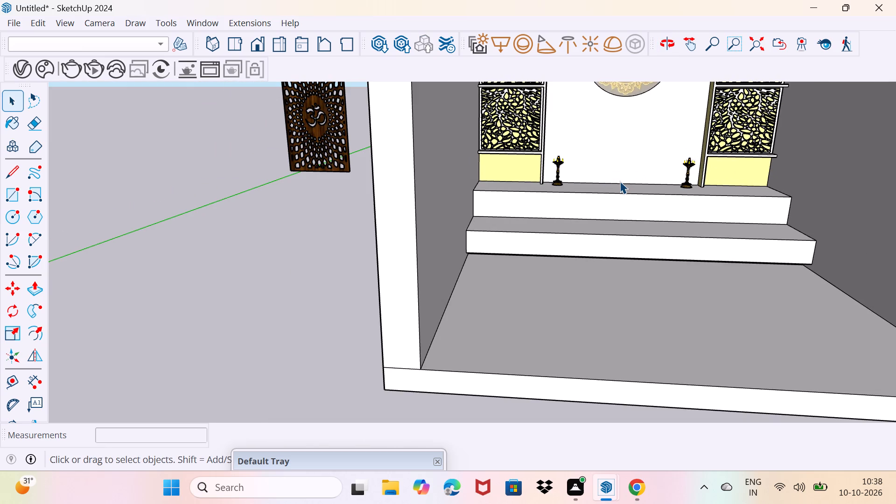
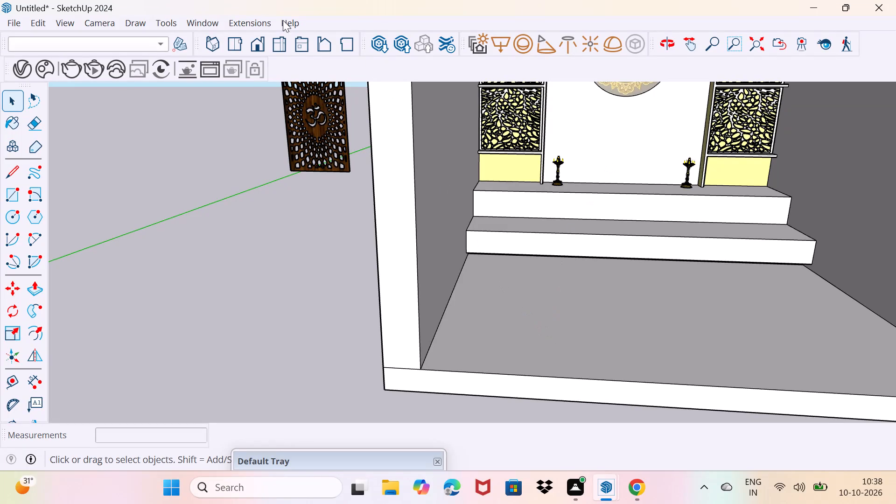
Reopen the 3D Warehouse and look through the models in the Pooja room collection.
click(215, 16)
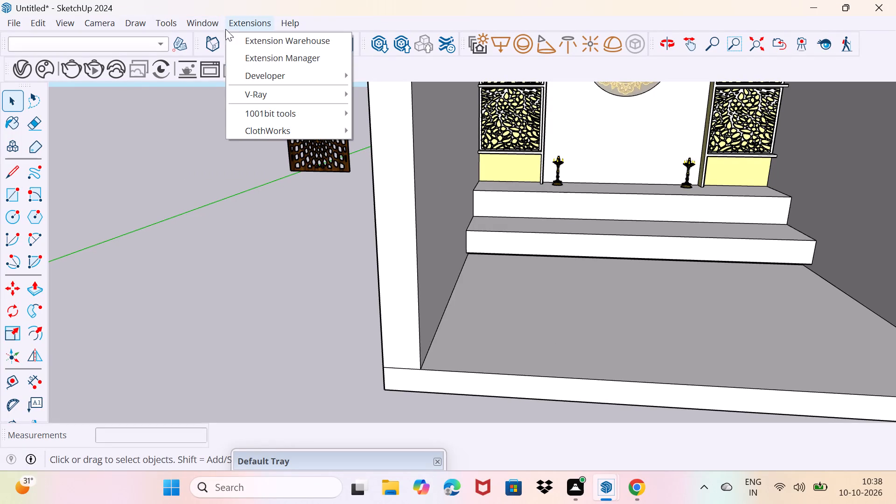
click(239, 132)
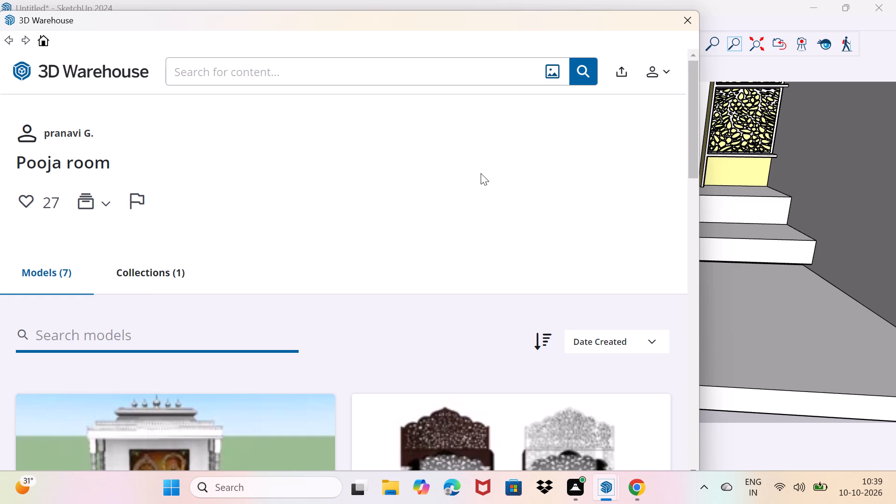
scroll(378, 202, down, 4)
scroll(357, 255, down, 8)
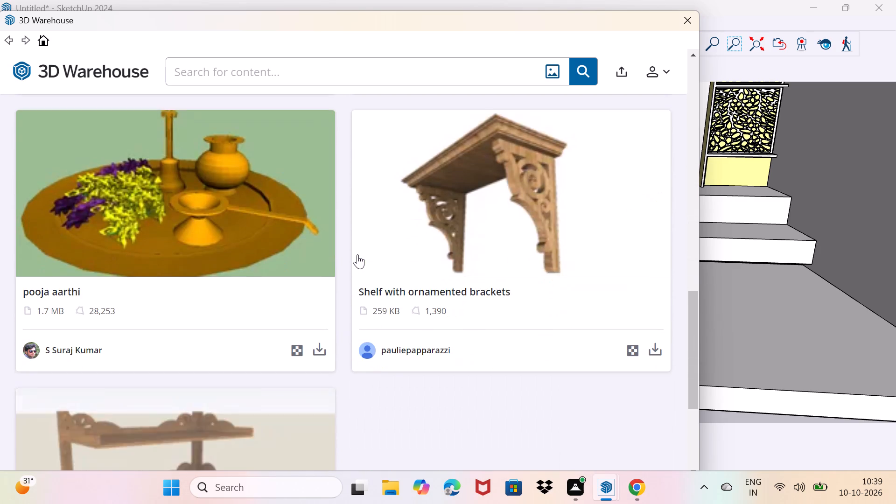
scroll(357, 254, down, 4)
scroll(357, 254, up, 6)
scroll(357, 245, down, 5)
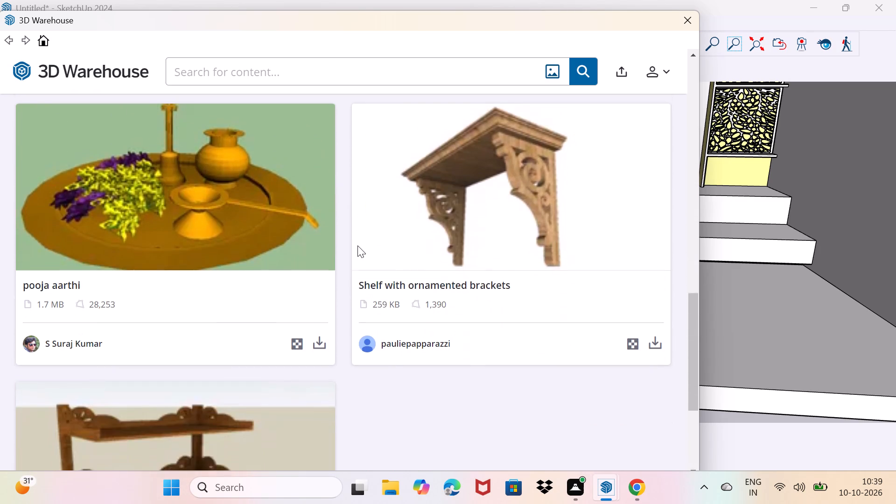
scroll(357, 245, down, 9)
scroll(357, 245, up, 16)
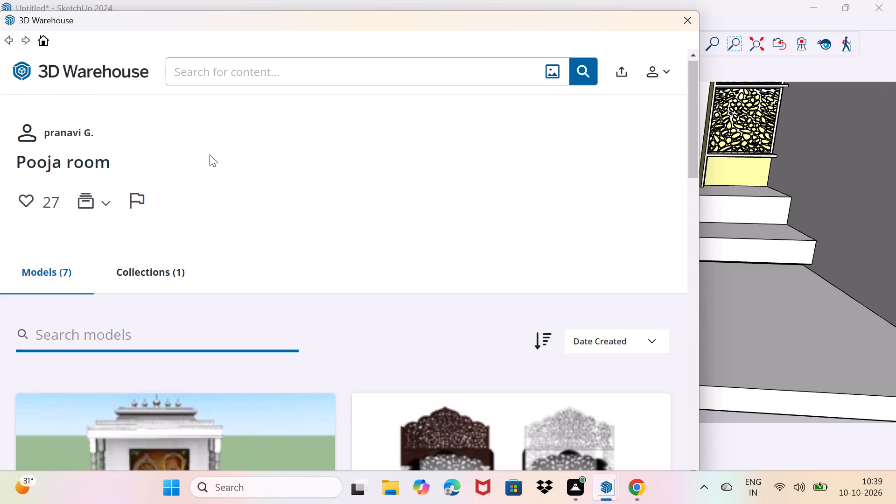
click(8, 38)
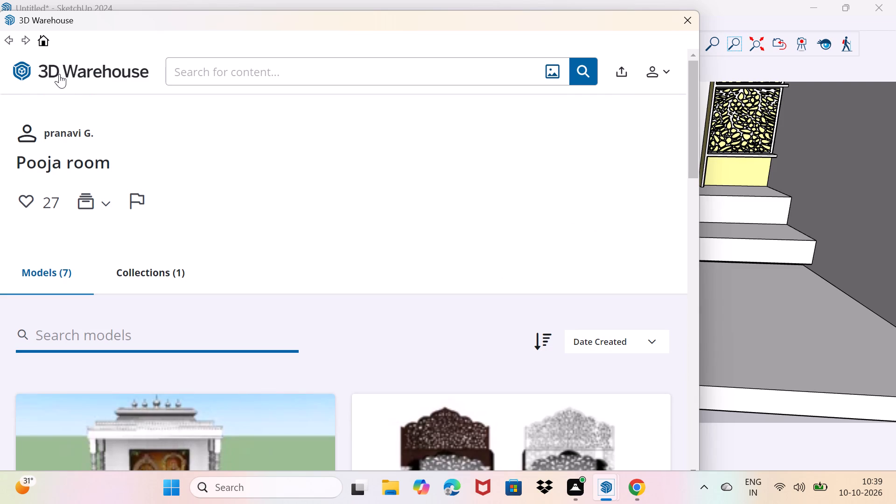
drag(6, 45, 11, 42)
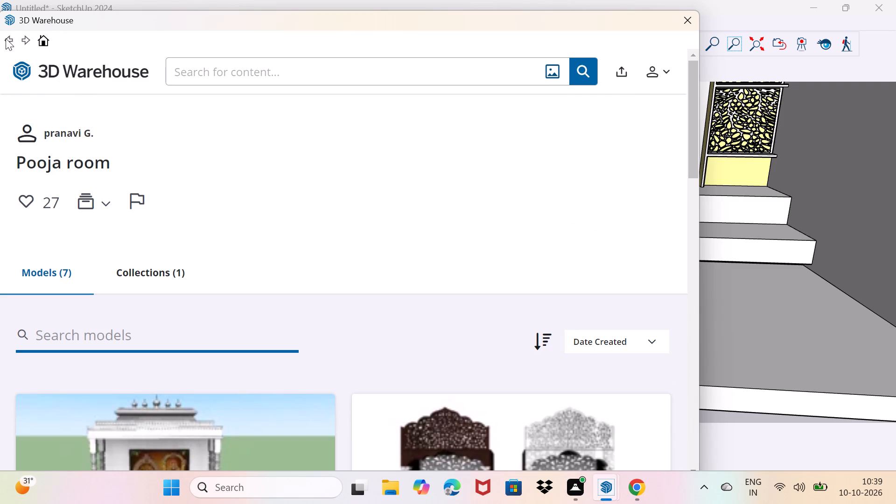
click(6, 38)
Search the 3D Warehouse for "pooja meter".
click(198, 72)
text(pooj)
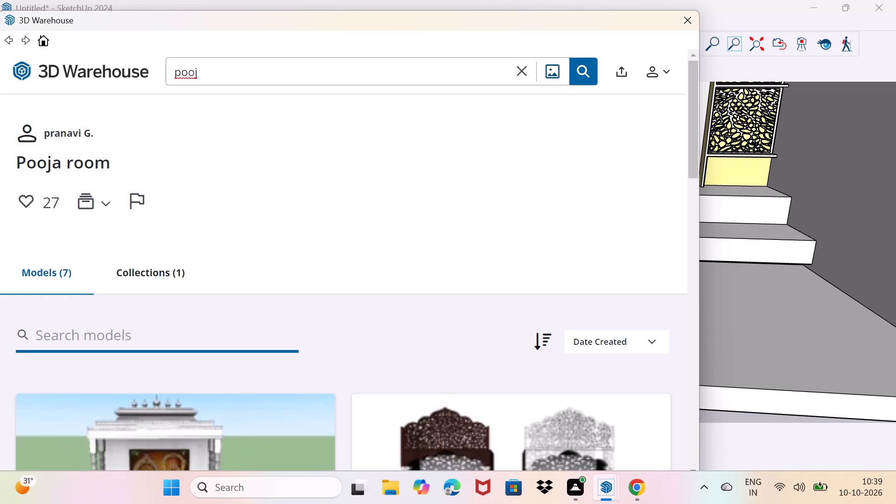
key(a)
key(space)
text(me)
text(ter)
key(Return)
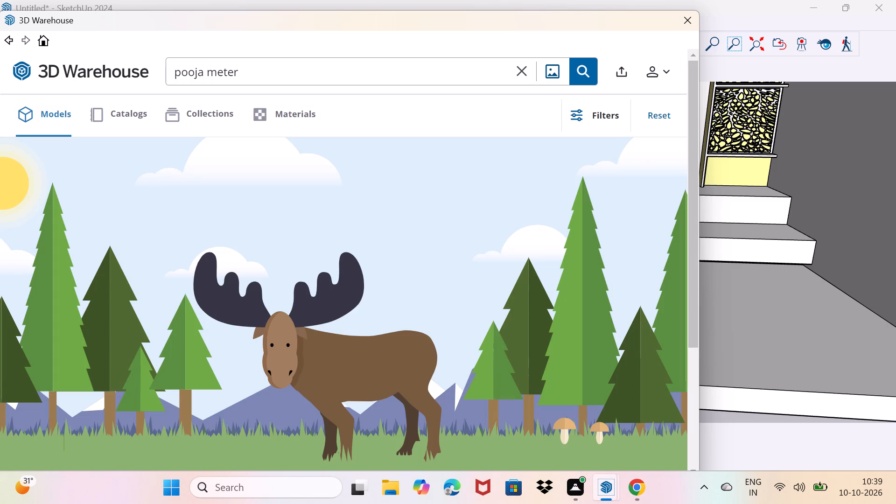
Search the 3D Warehouse for "pooja" and look through the matching models.
click(254, 64)
key(BackSpace)
key(BackSpace)
key(BackSpace)
key(BackSpace)
key(BackSpace)
key(Return)
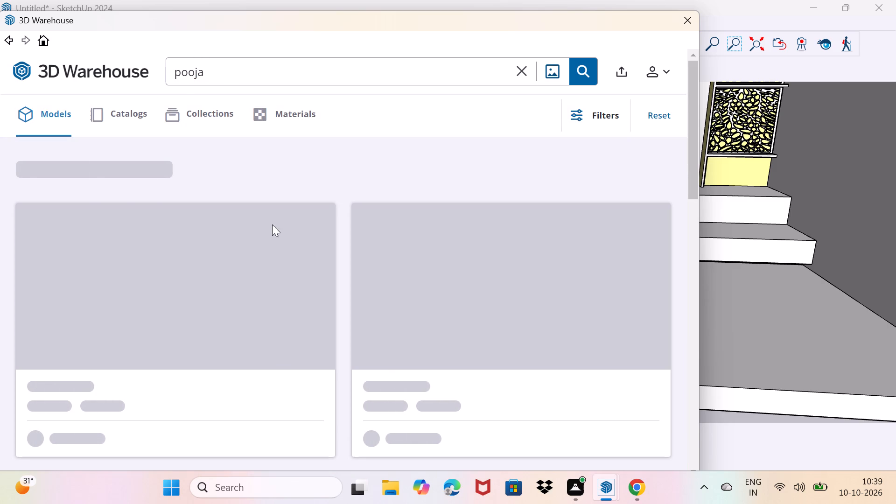
scroll(260, 232, down, 2)
scroll(270, 289, down, 5)
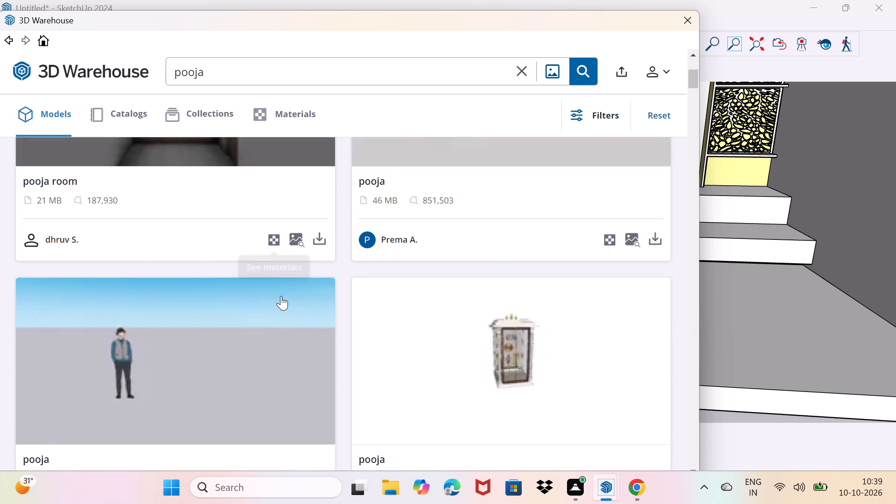
scroll(283, 294, down, 15)
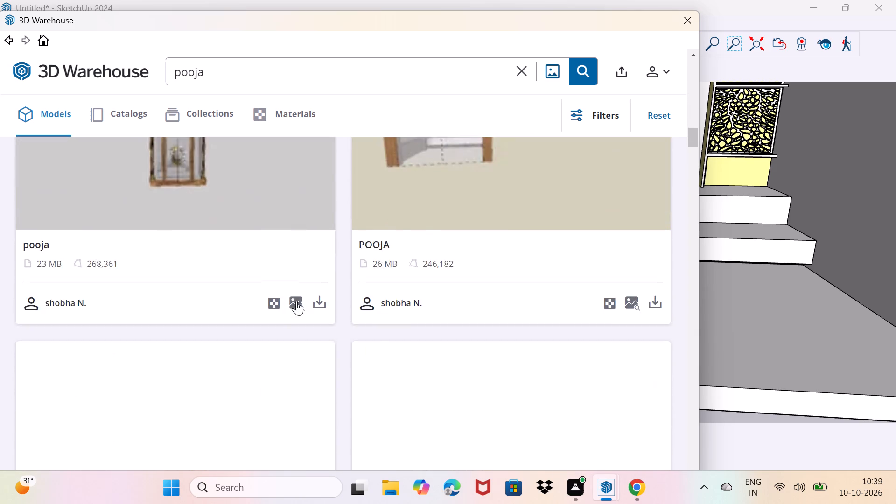
scroll(296, 301, down, 5)
scroll(296, 301, up, 4)
scroll(296, 301, down, 6)
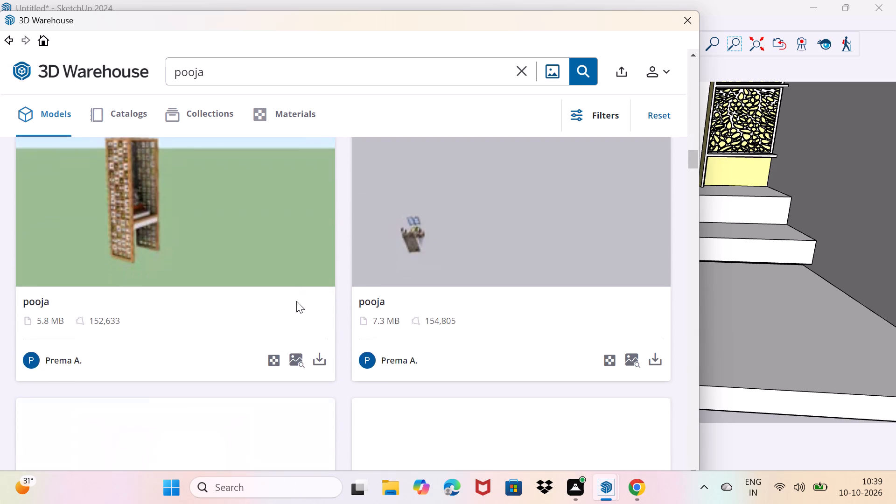
scroll(296, 301, down, 5)
Look through the 3D Warehouse collections matching "pooja" for one with suitable idols and pooja items.
click(199, 119)
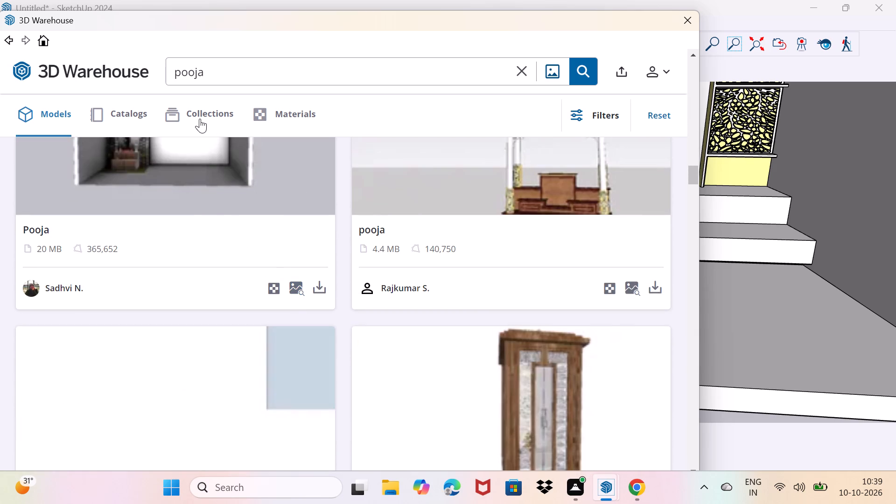
scroll(200, 119, down, 1)
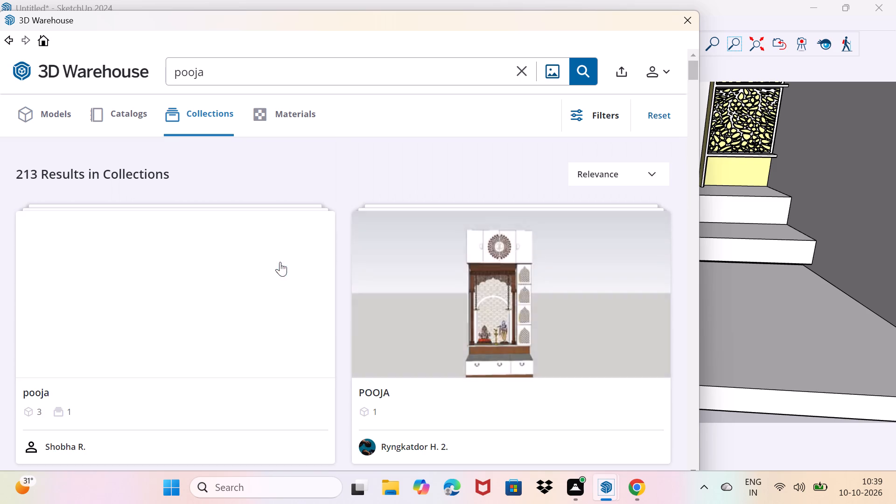
scroll(289, 268, down, 6)
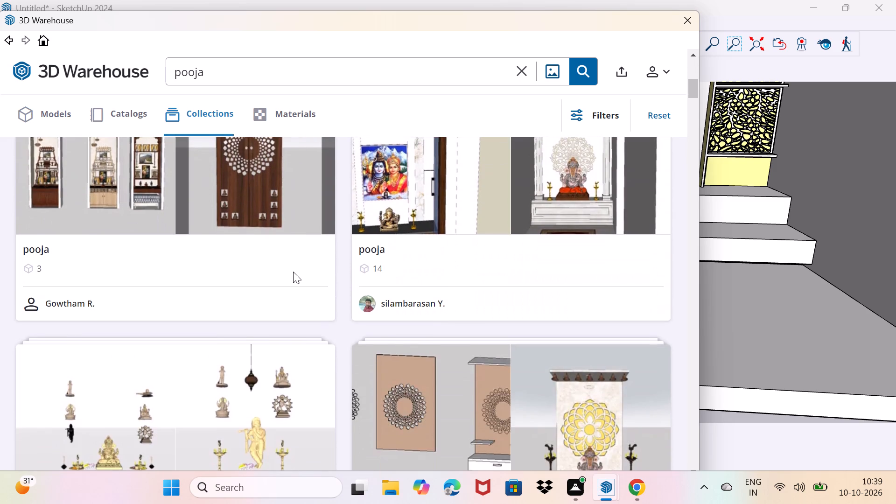
scroll(293, 272, down, 3)
scroll(333, 245, down, 6)
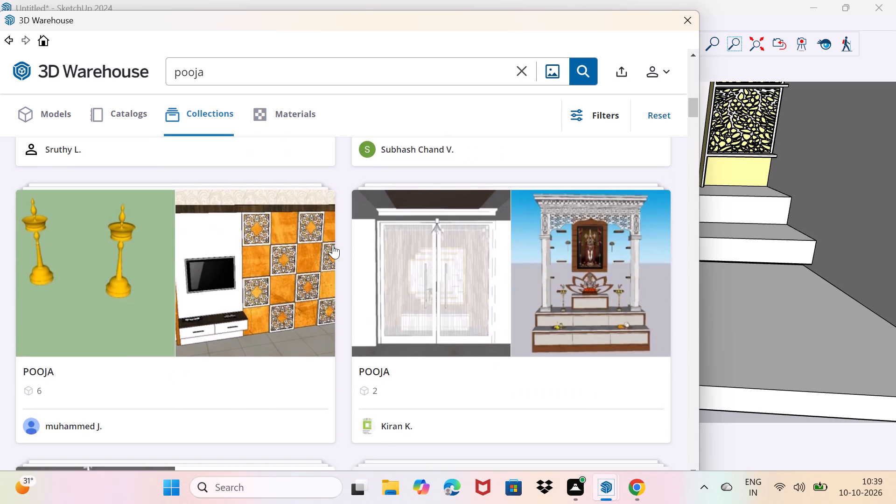
scroll(333, 245, down, 8)
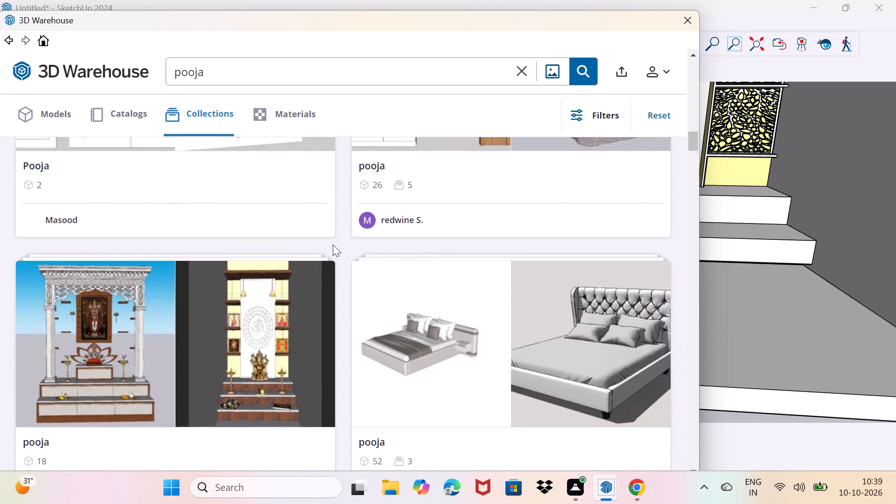
scroll(333, 245, down, 3)
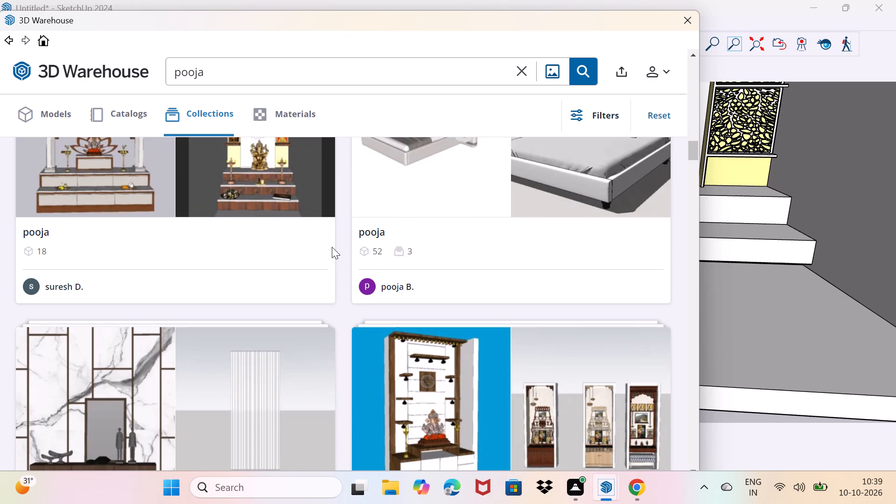
scroll(332, 247, down, 3)
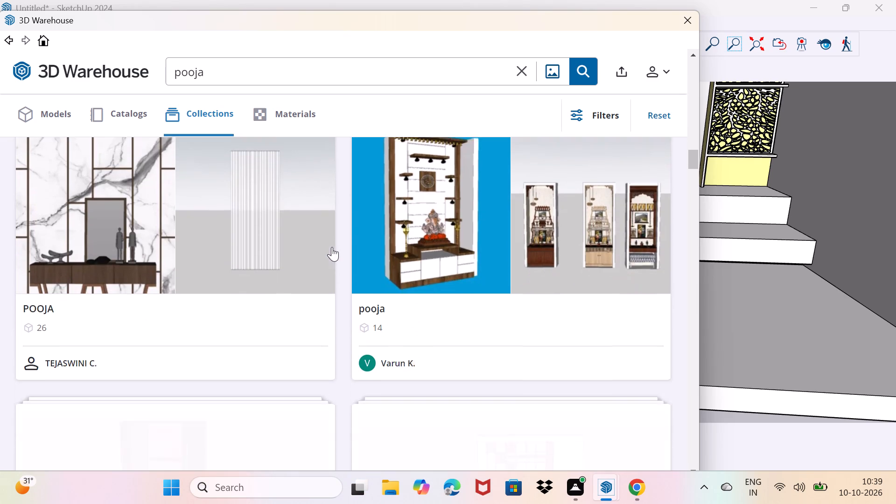
scroll(331, 244, down, 3)
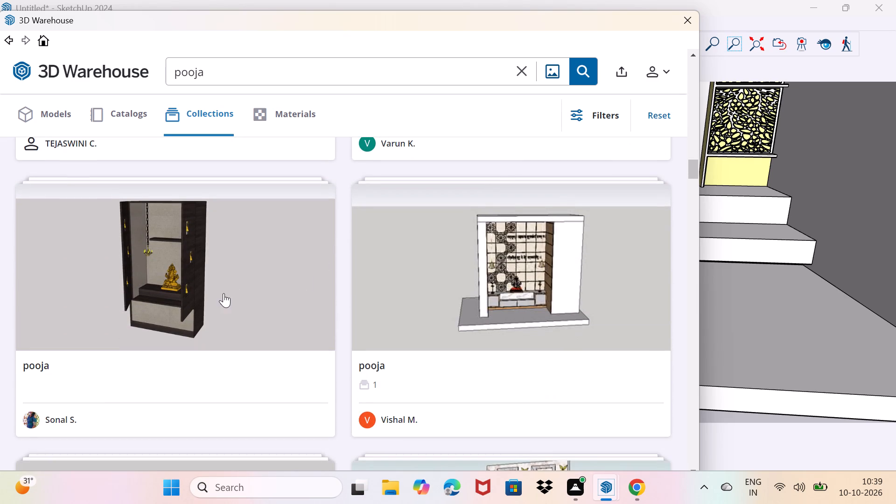
scroll(224, 293, down, 12)
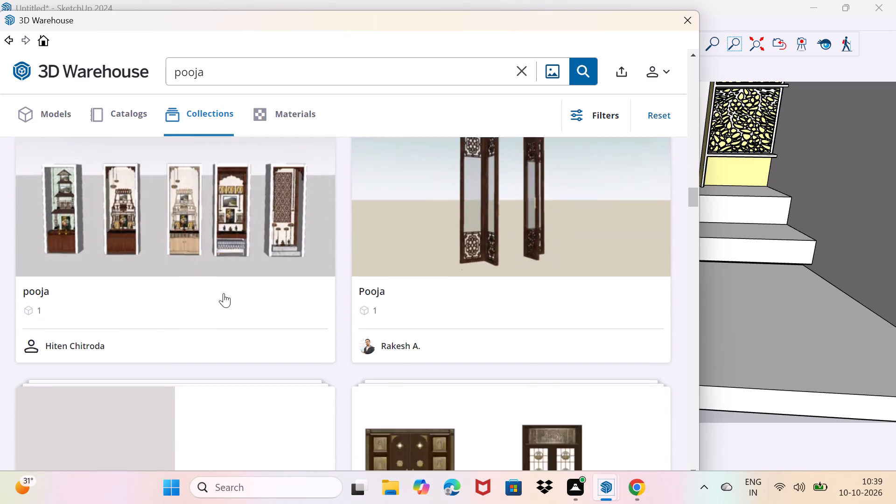
scroll(224, 293, down, 11)
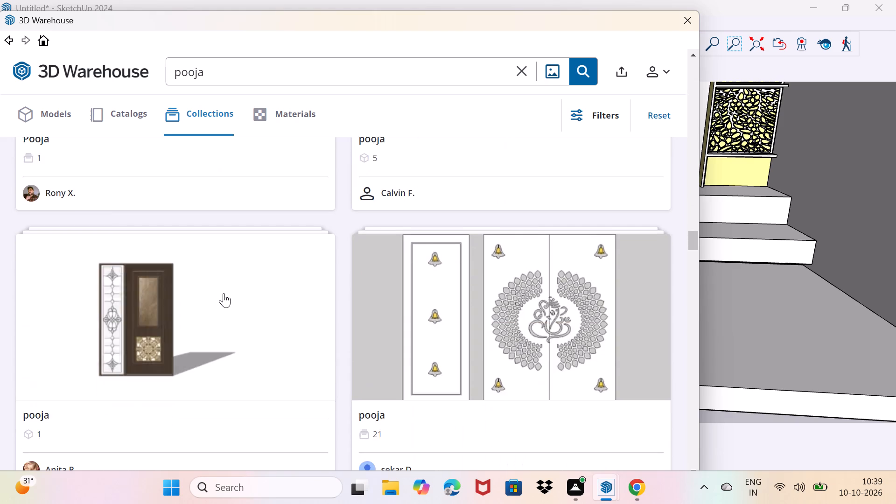
scroll(224, 293, down, 10)
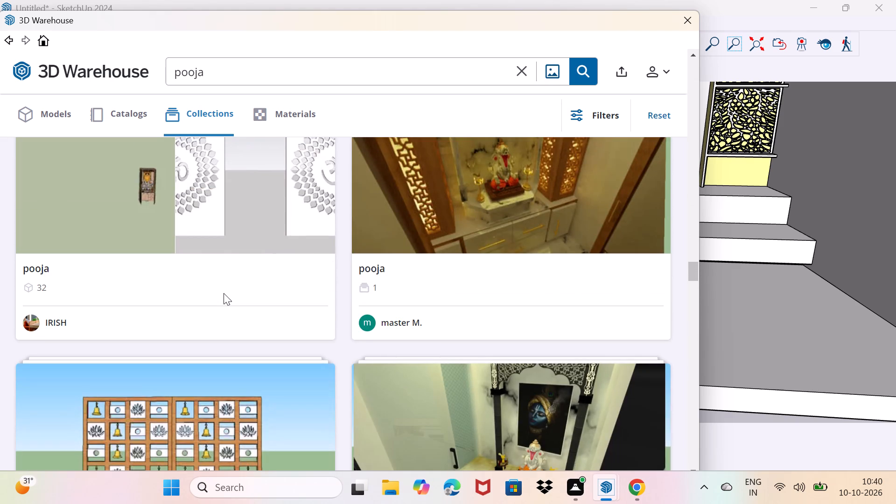
scroll(224, 293, down, 11)
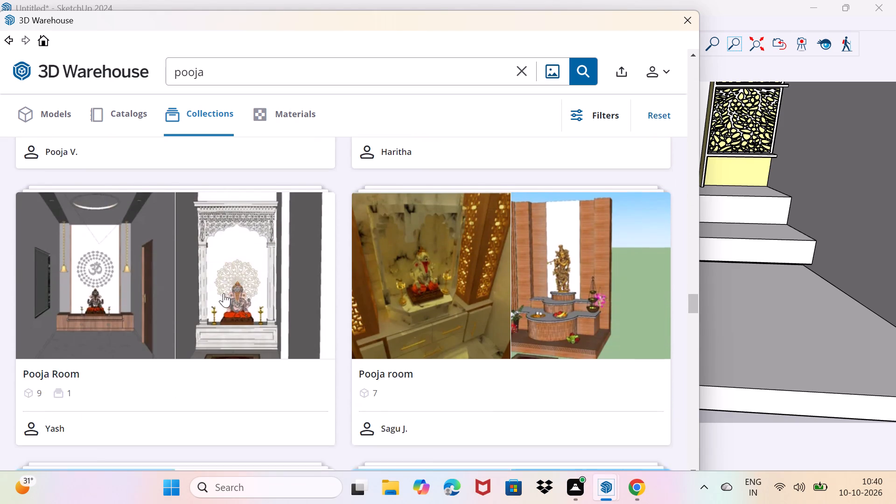
Load the MANDIR 01 model from the seven-model Pooja room collection and place it on the ground beside the room.
click(546, 238)
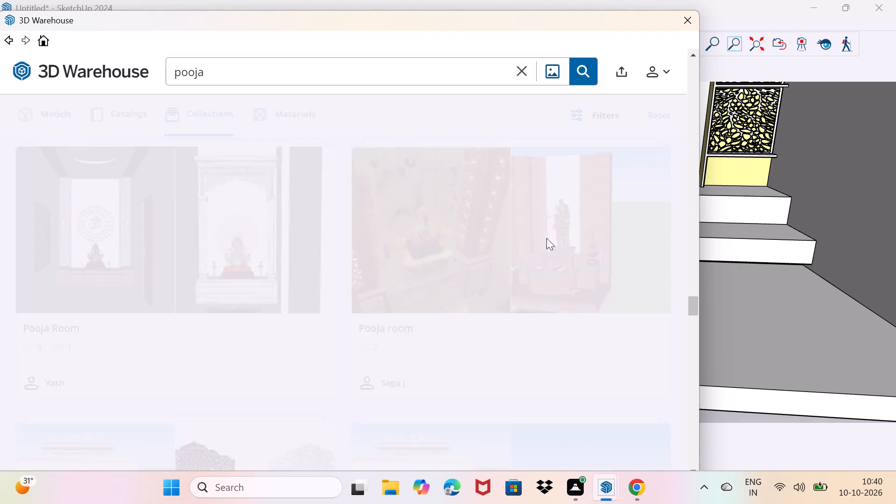
scroll(346, 276, down, 5)
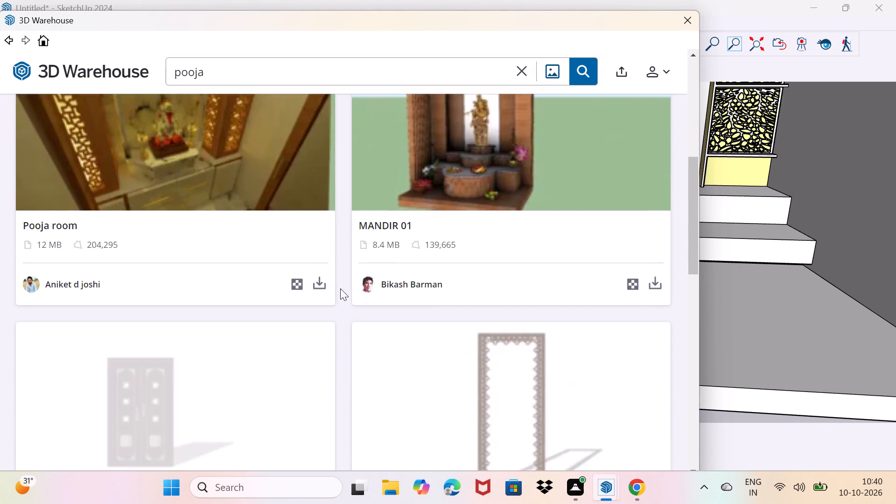
scroll(334, 291, up, 3)
scroll(364, 282, down, 4)
scroll(460, 231, up, 2)
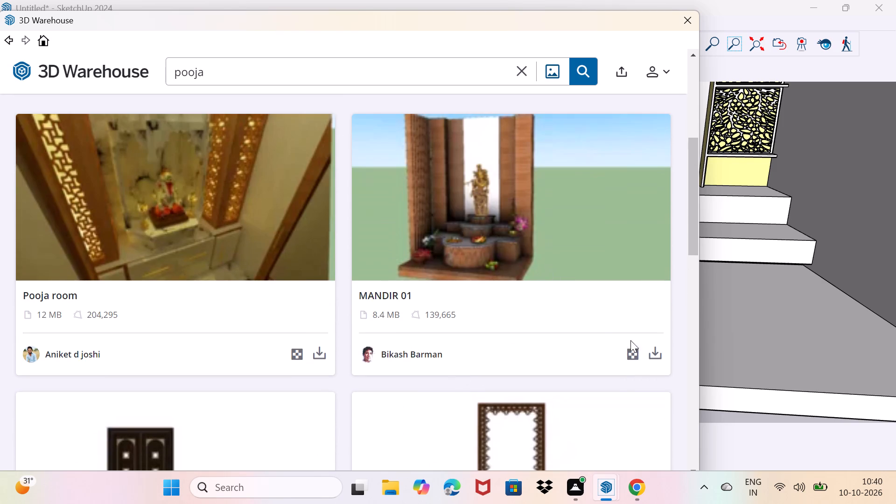
click(655, 356)
click(294, 261)
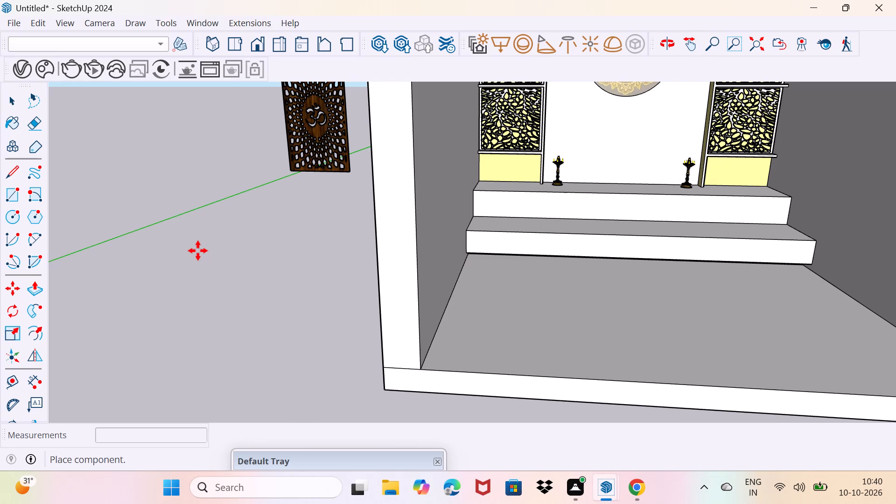
scroll(100, 264, down, 3)
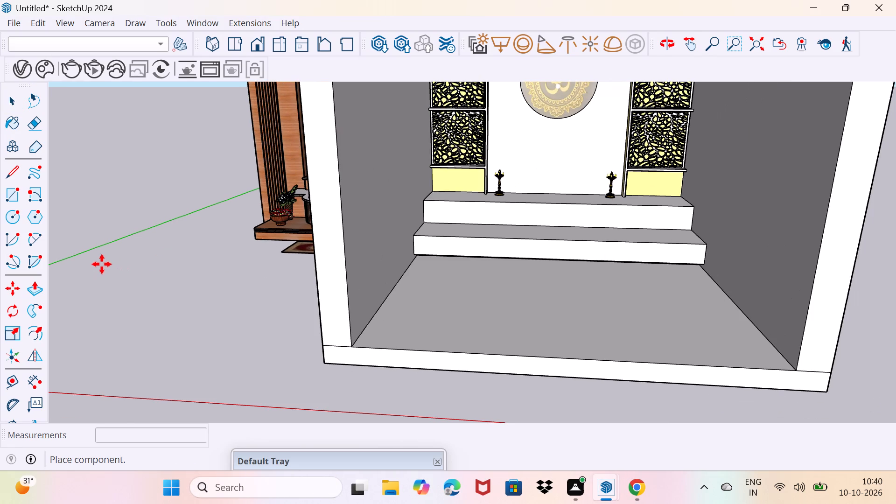
middle_drag(102, 265, 288, 273)
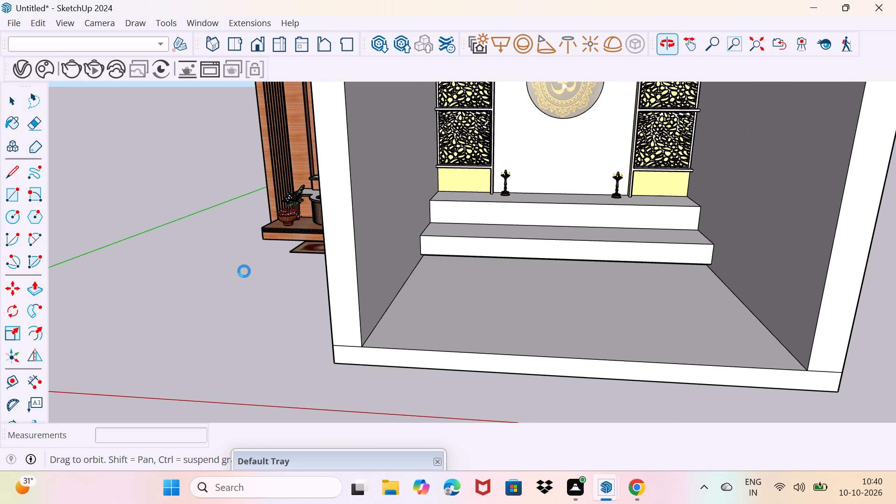
middle_drag(244, 271, 356, 263)
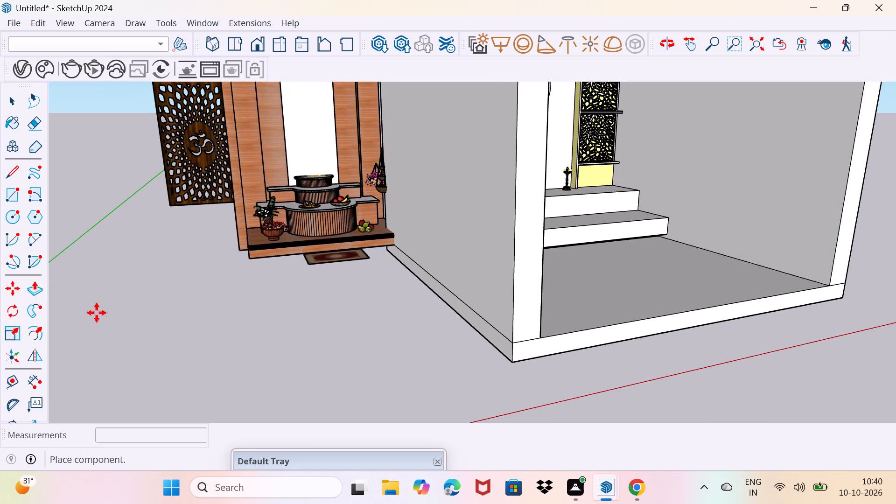
scroll(88, 320, down, 2)
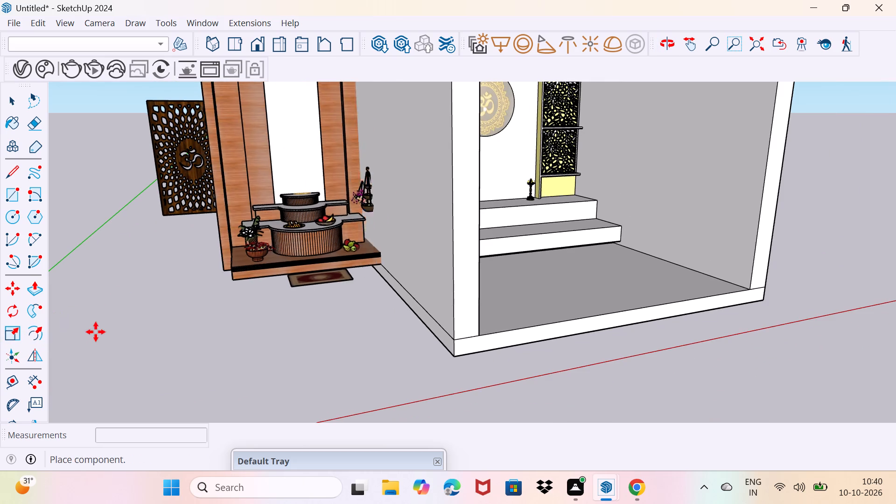
click(68, 332)
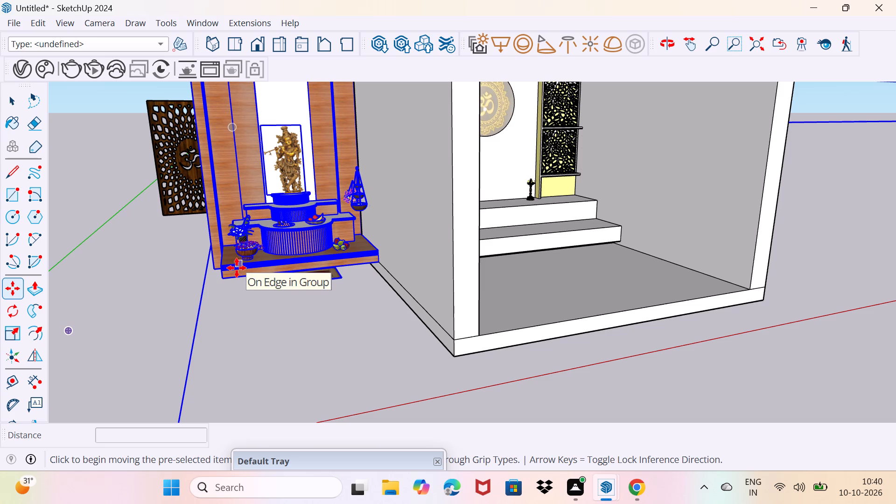
Move the selected mandir farther away from the room along its outer side.
drag(223, 281, 140, 302)
key(space)
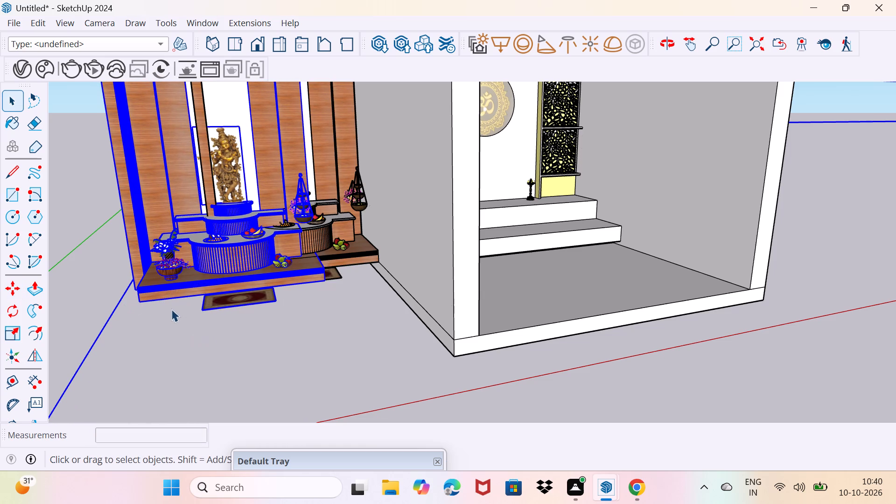
scroll(233, 244, up, 1)
drag(266, 331, 280, 313)
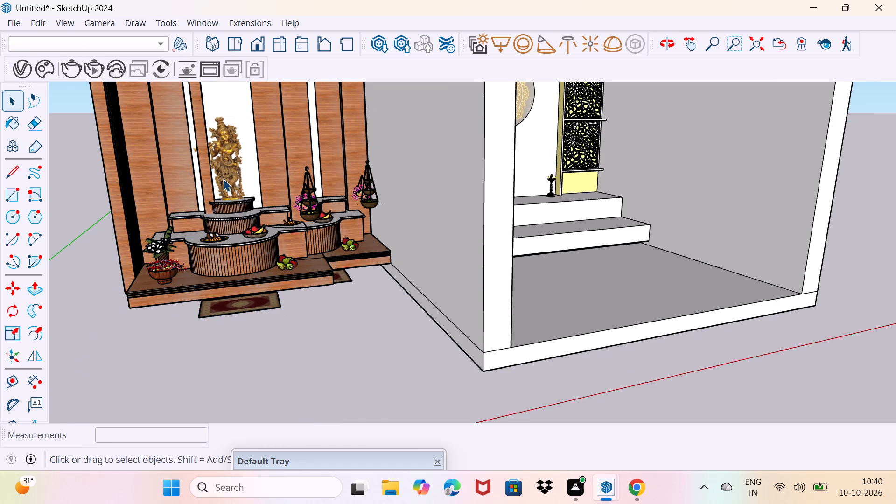
Inside the mandir component, move the golden Krishna idol about 23' off its pedestal to the front of the room.
double_click(224, 167)
click(224, 167)
scroll(242, 180, up, 5)
key(m)
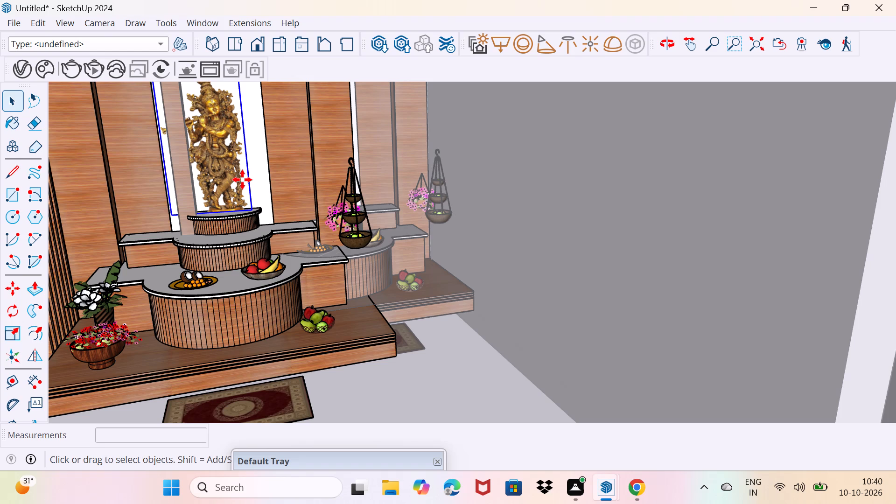
click(253, 212)
scroll(303, 208, down, 2)
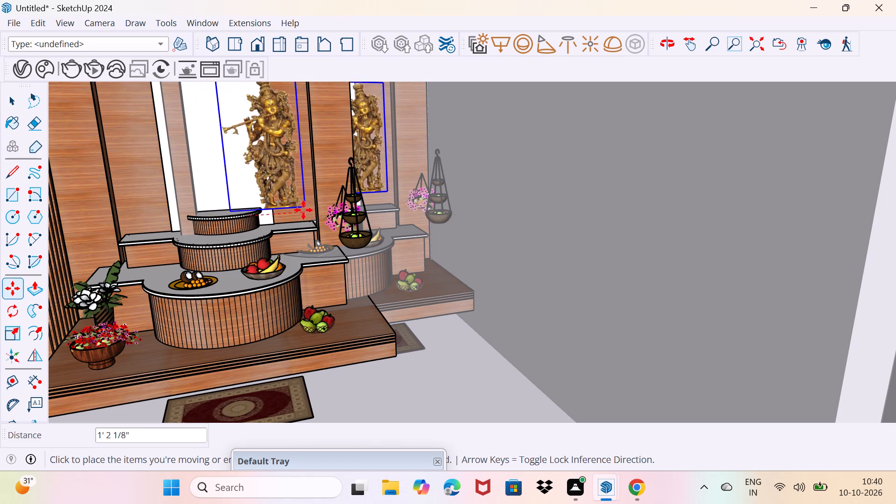
scroll(303, 210, down, 11)
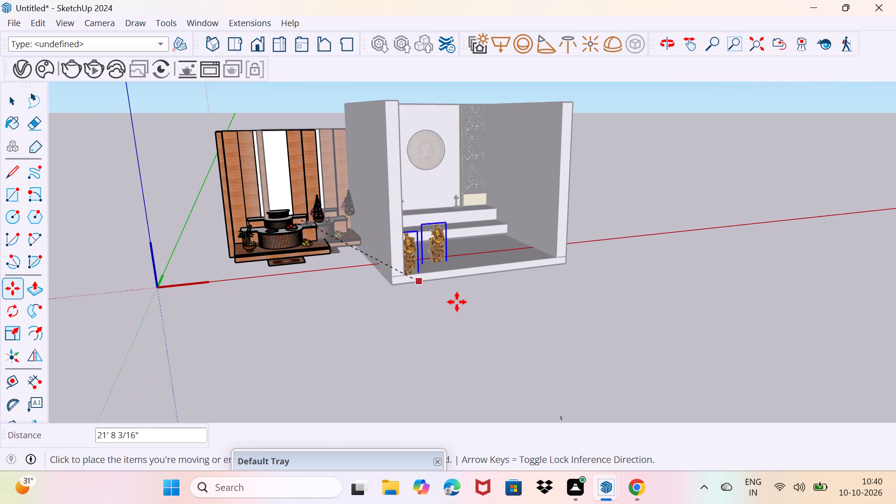
click(481, 300)
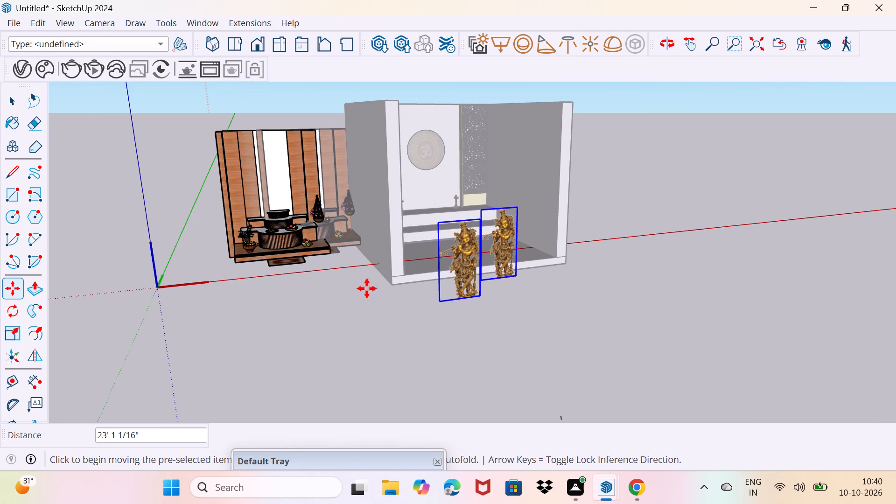
key(space)
drag(338, 313, 350, 303)
click(333, 299)
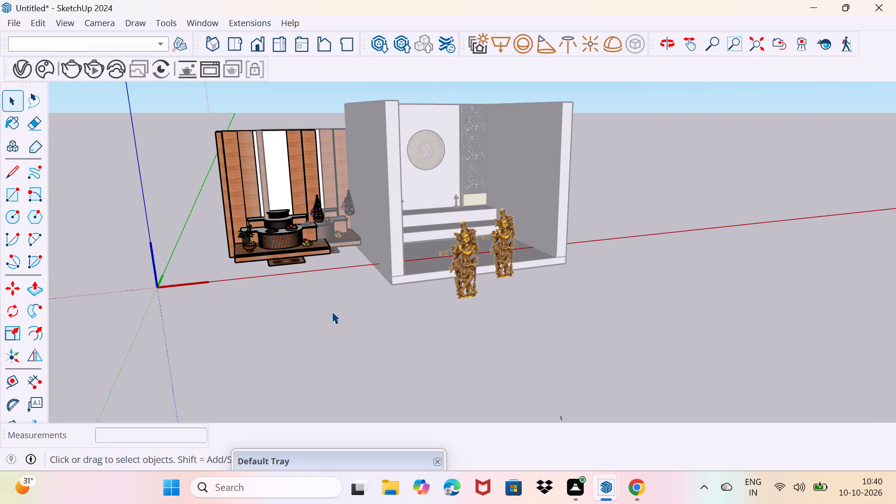
double_click(334, 309)
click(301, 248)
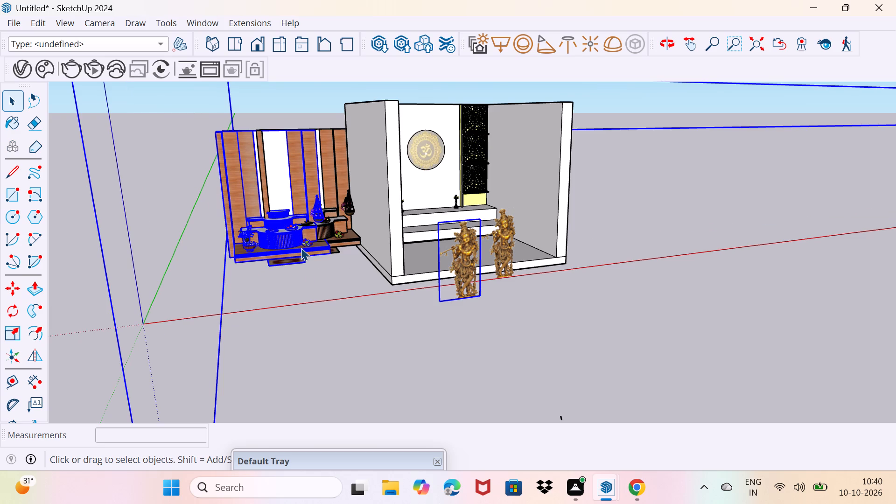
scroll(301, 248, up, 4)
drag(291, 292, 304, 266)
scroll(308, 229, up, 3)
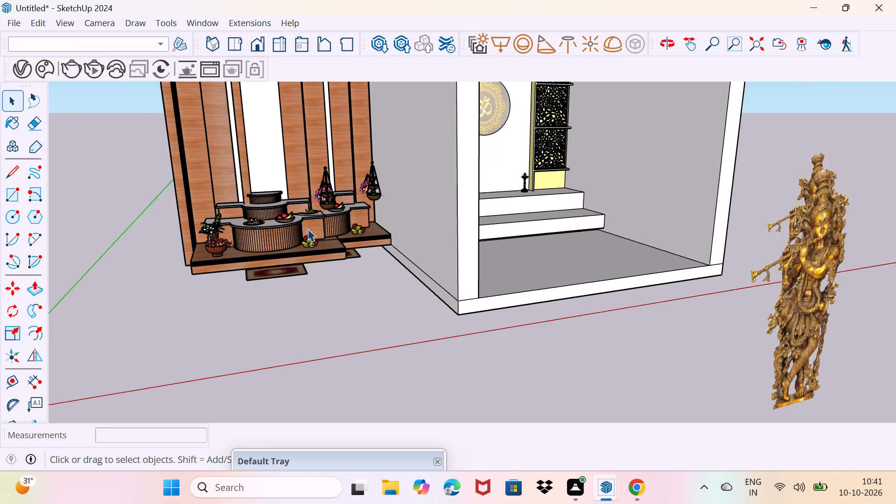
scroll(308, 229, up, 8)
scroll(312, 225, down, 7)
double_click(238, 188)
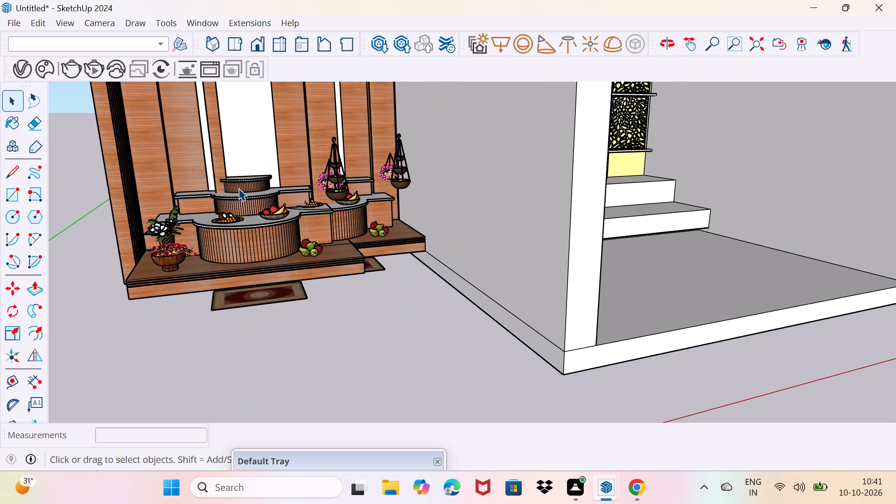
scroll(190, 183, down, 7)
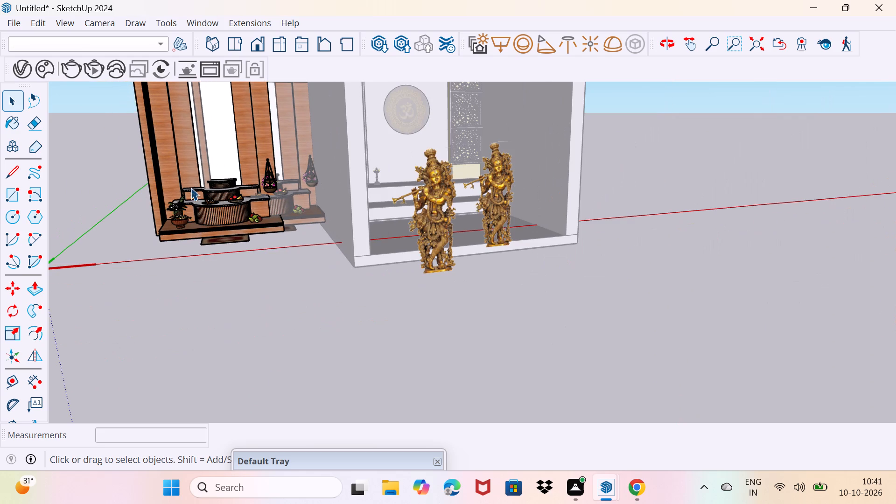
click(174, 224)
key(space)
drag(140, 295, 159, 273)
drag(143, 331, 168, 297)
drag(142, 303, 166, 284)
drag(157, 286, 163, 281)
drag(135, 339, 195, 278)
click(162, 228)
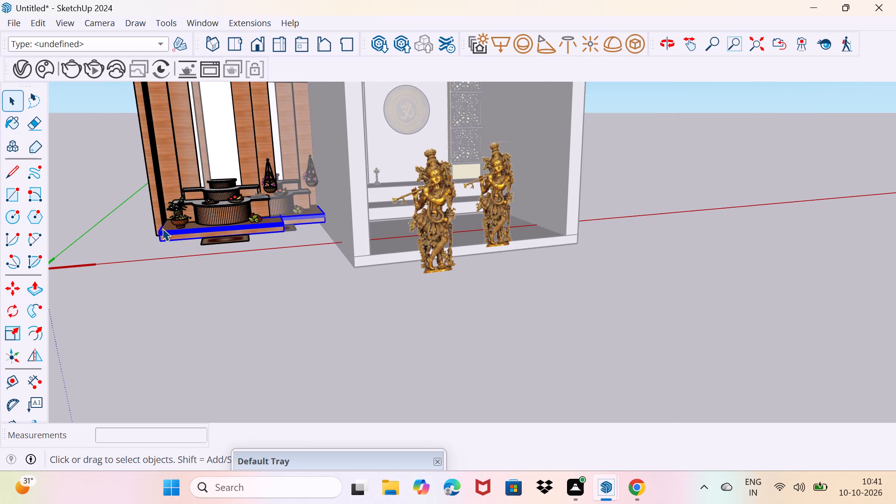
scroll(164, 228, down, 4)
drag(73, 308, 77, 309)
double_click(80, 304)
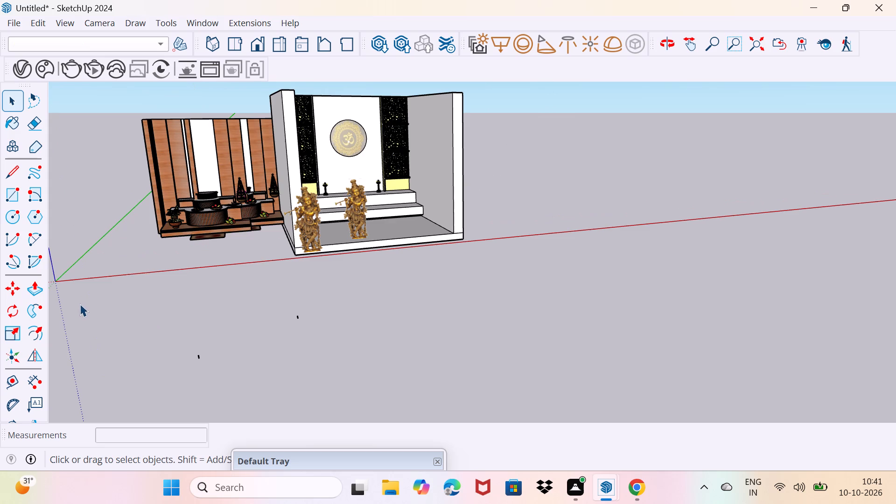
Explode the front mandir component into its separate parts.
scroll(168, 226, up, 1)
click(153, 189)
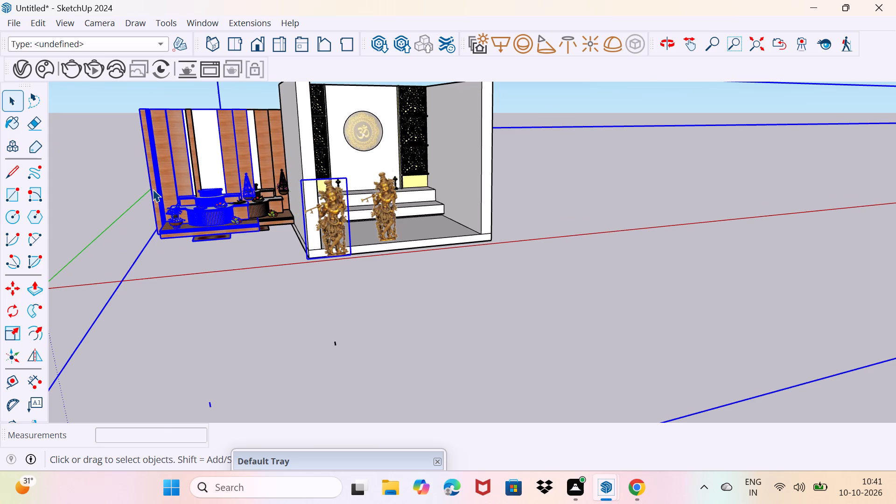
right_click(320, 216)
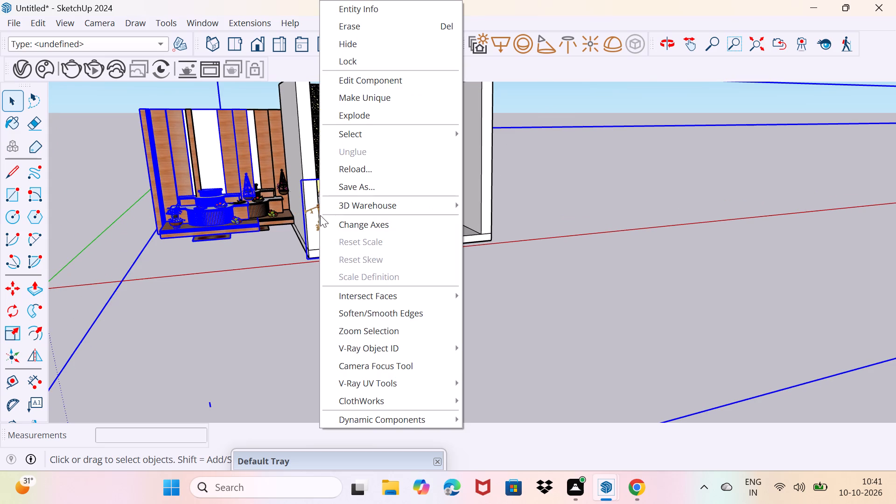
click(354, 120)
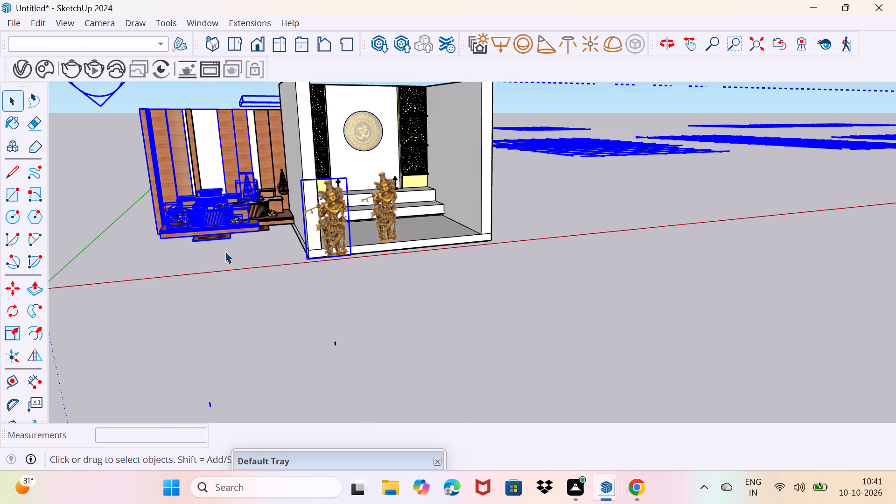
Move all the exploded mandir parts about 7' 3" away from the room and the other mandir copy.
scroll(205, 221, down, 10)
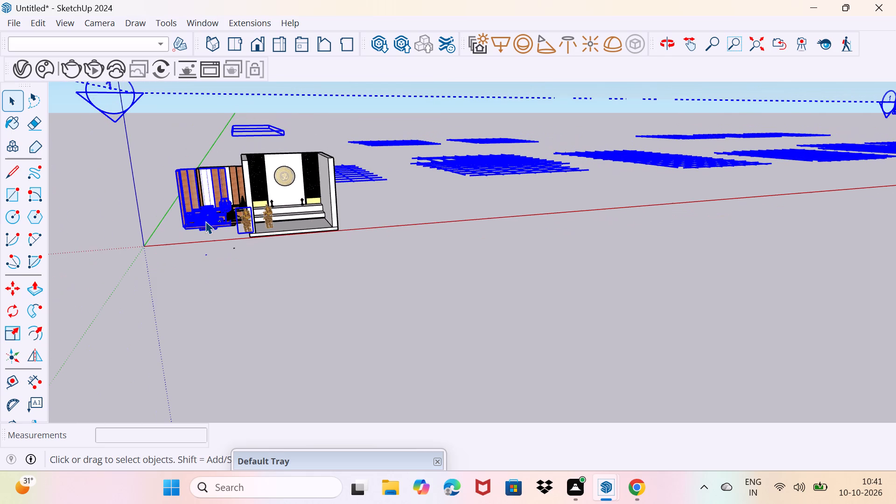
scroll(157, 208, down, 4)
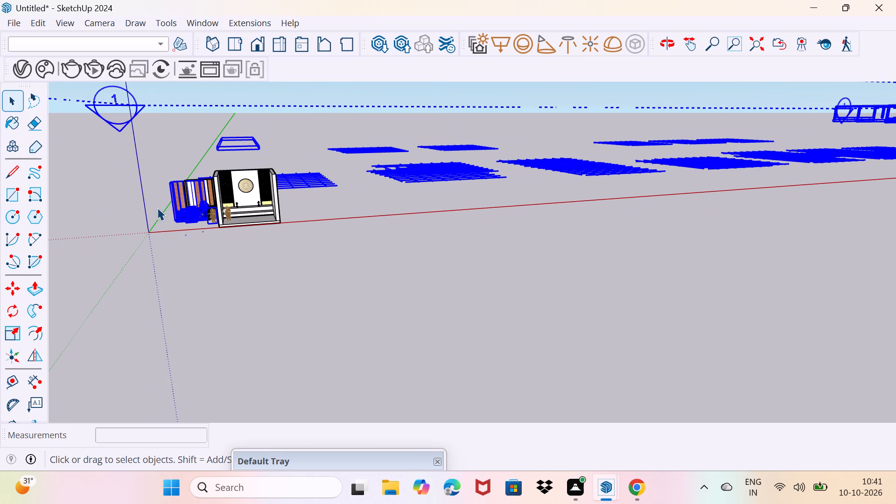
scroll(148, 210, up, 8)
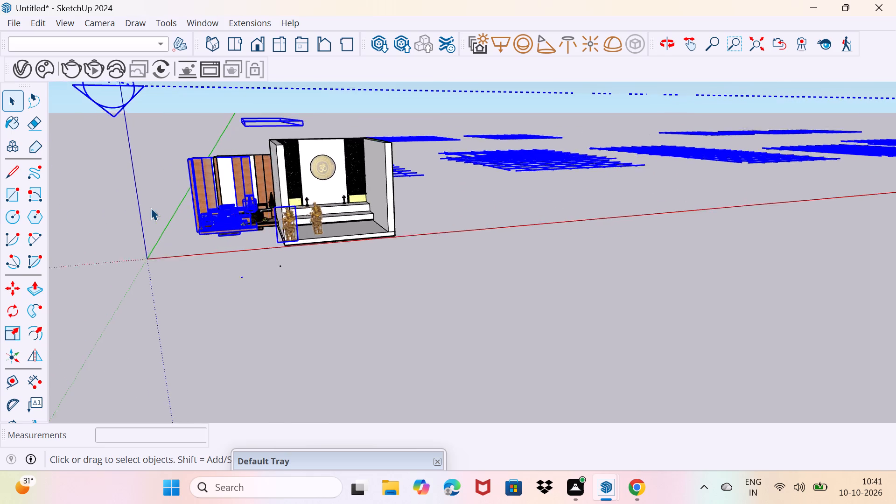
scroll(151, 208, up, 2)
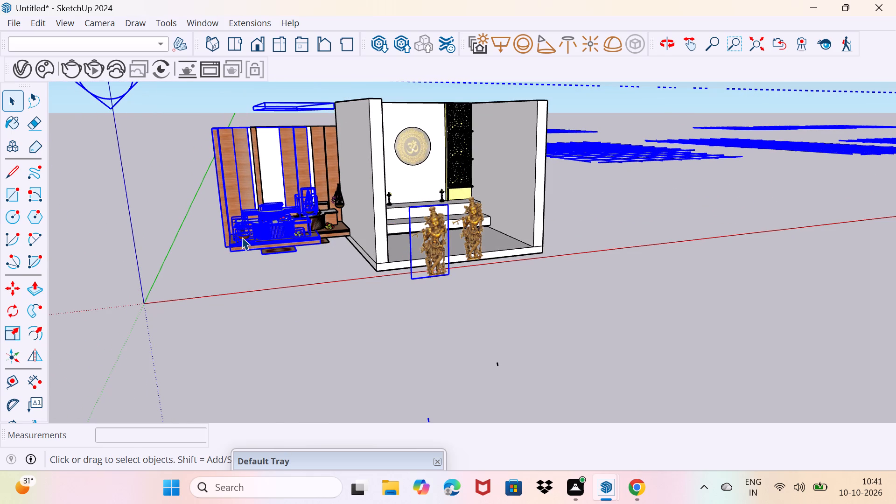
key(m)
click(223, 247)
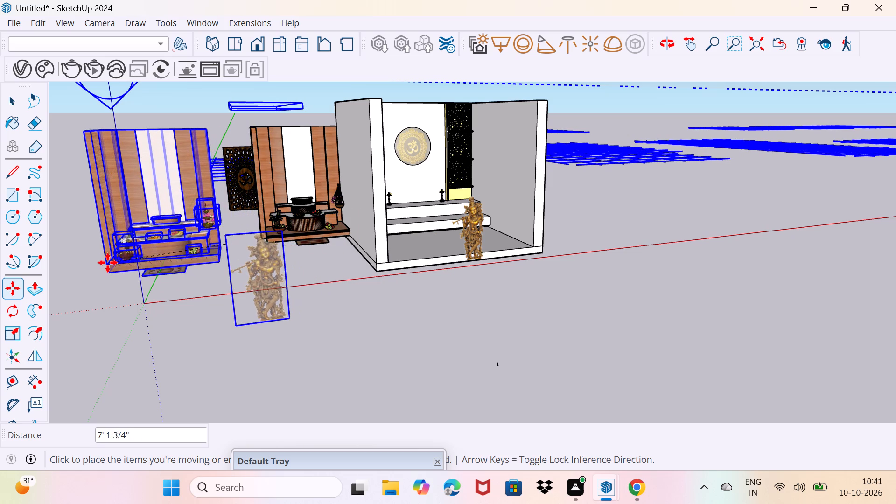
click(108, 263)
key(space)
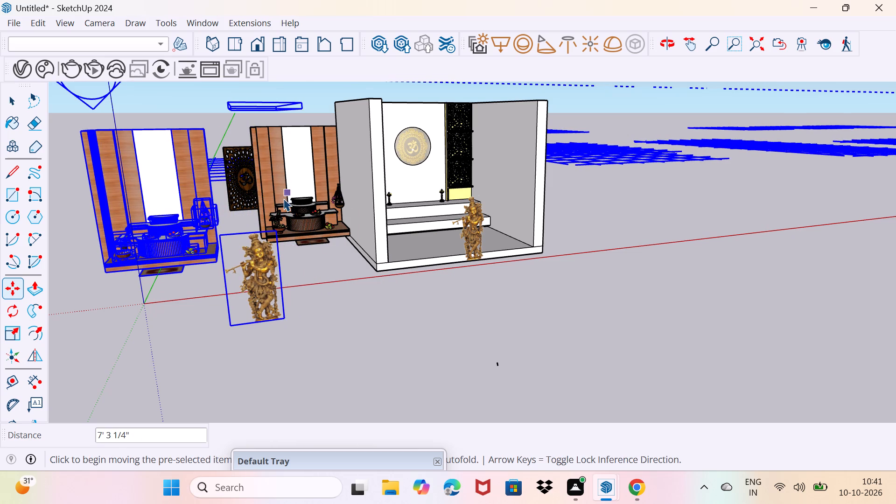
drag(319, 315, 327, 308)
Delete the unexploded mandir copy beside the room together with its idol.
click(294, 218)
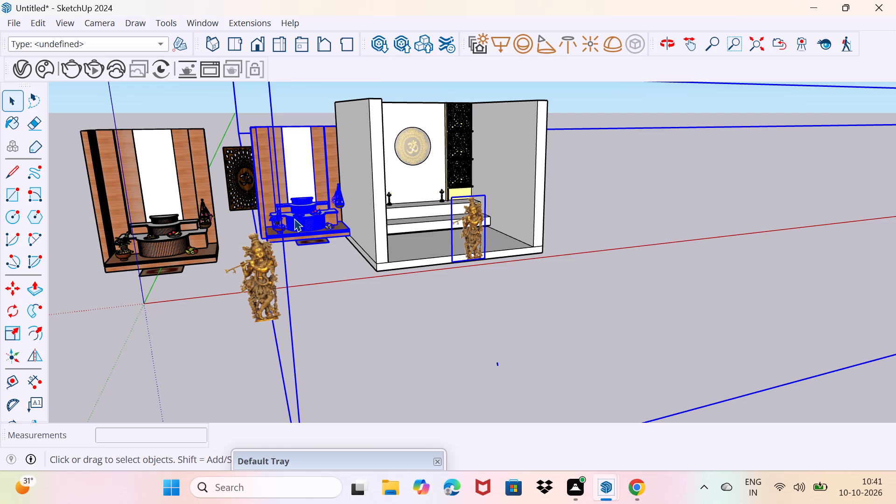
key(Delete)
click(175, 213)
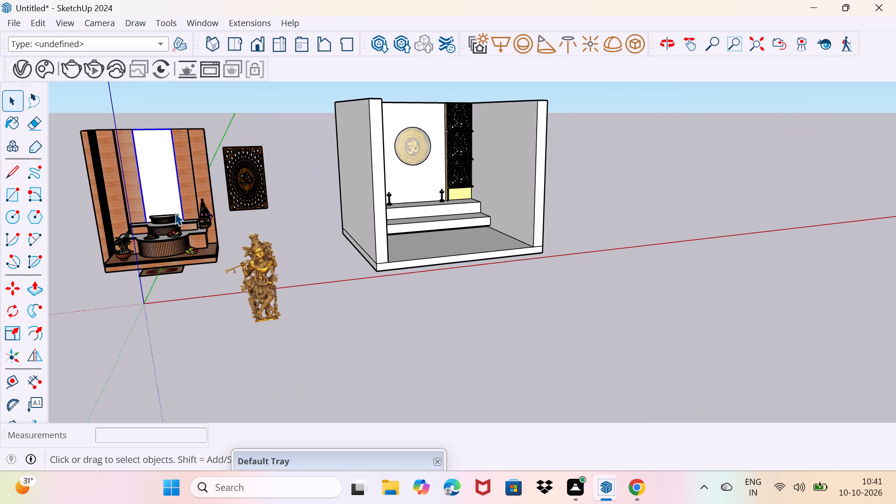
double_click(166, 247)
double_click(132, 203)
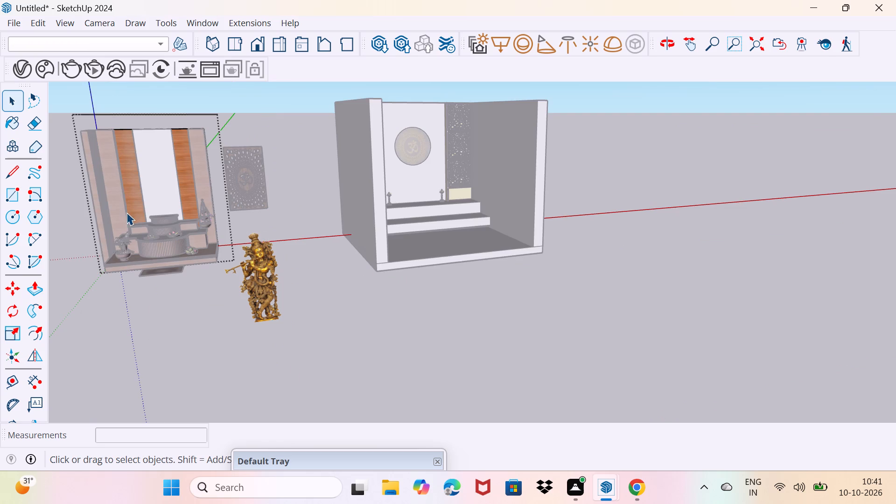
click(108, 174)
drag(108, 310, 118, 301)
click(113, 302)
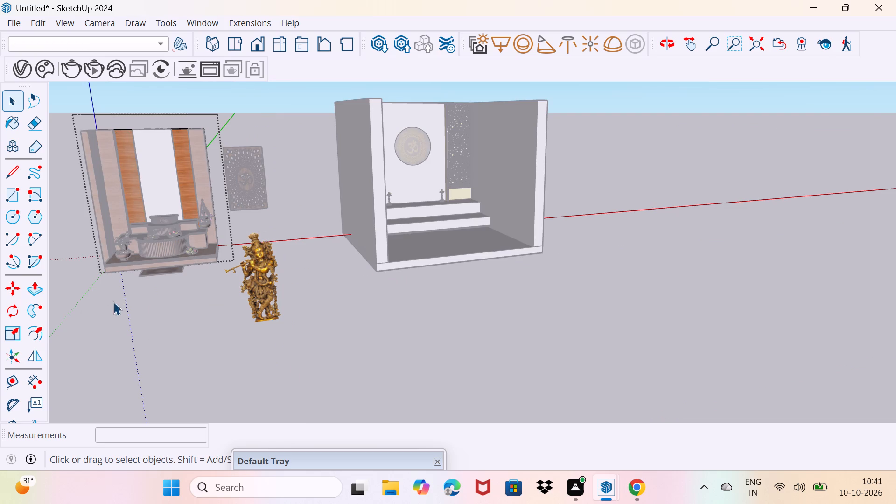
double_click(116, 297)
Delete all the remaining wooden mandir parts and the loose jali panel beside the room, keeping the Krishna idol.
middle_drag(102, 212, 149, 210)
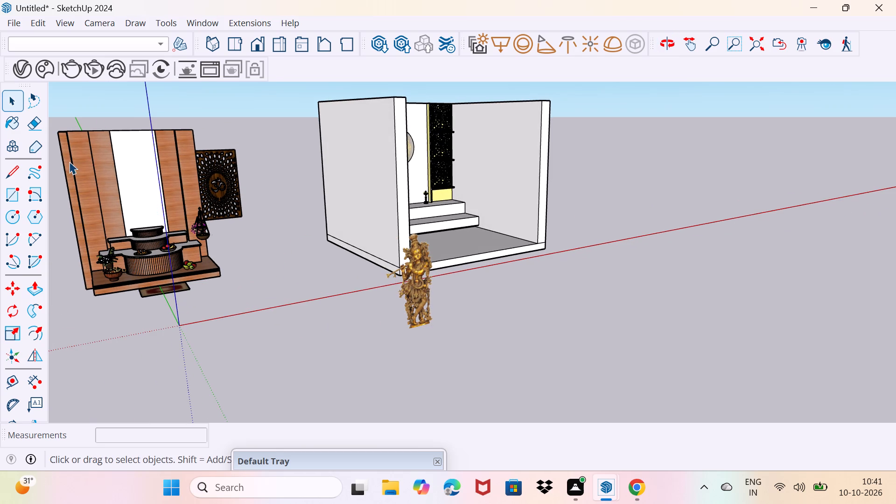
shift+middle_drag(74, 136, 154, 129)
drag(104, 103, 313, 315)
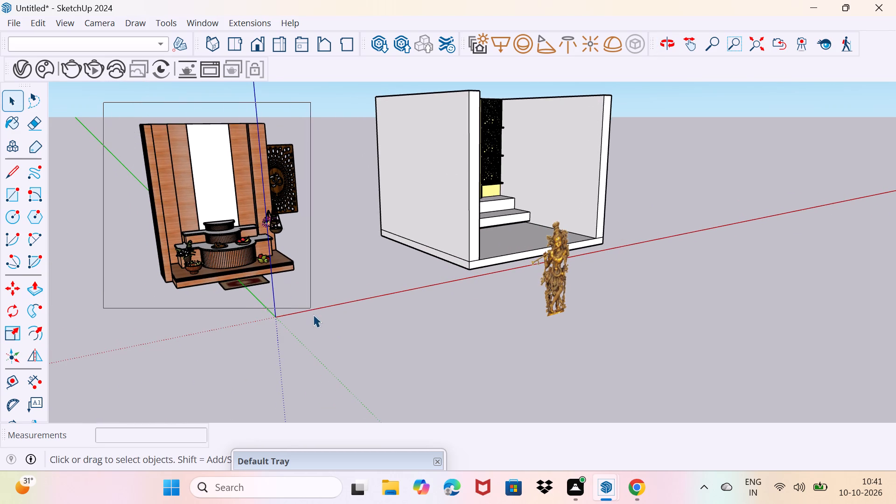
drag(313, 315, 314, 315)
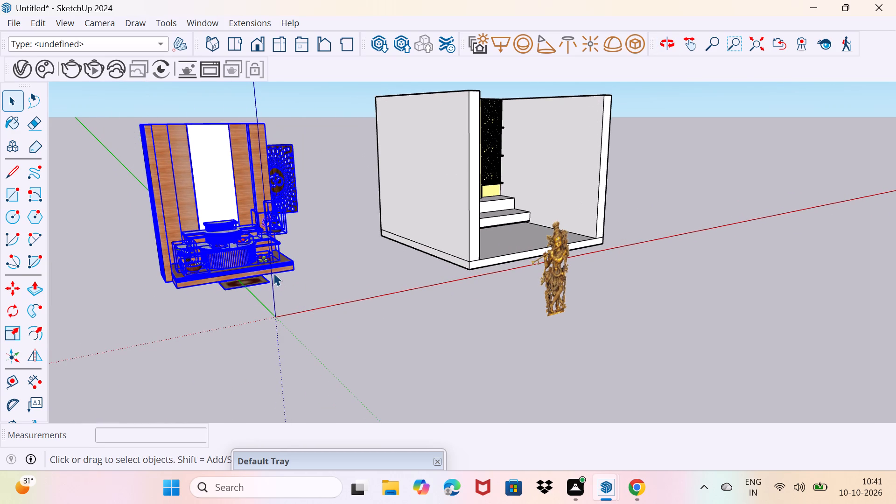
key(Delete)
Move the Krishna idol about 27' 11" into the room, onto the upper platform step between the two diyas.
scroll(492, 280, up, 3)
middle_drag(529, 286, 433, 294)
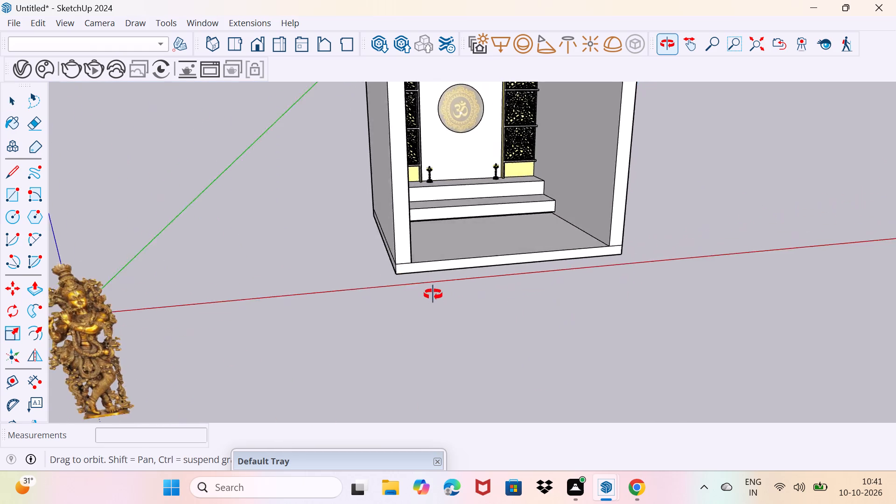
middle_drag(433, 294, 428, 281)
scroll(428, 281, down, 2)
scroll(106, 275, up, 2)
click(119, 255)
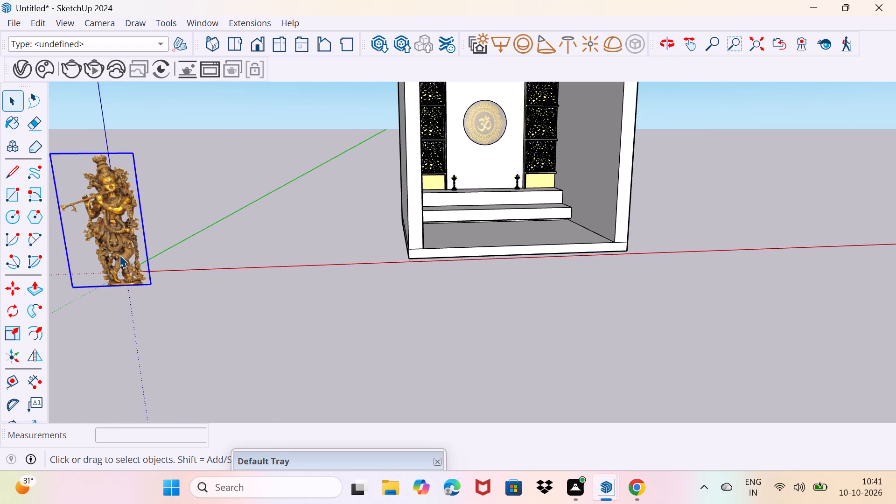
scroll(133, 262, up, 6)
middle_drag(149, 269, 69, 281)
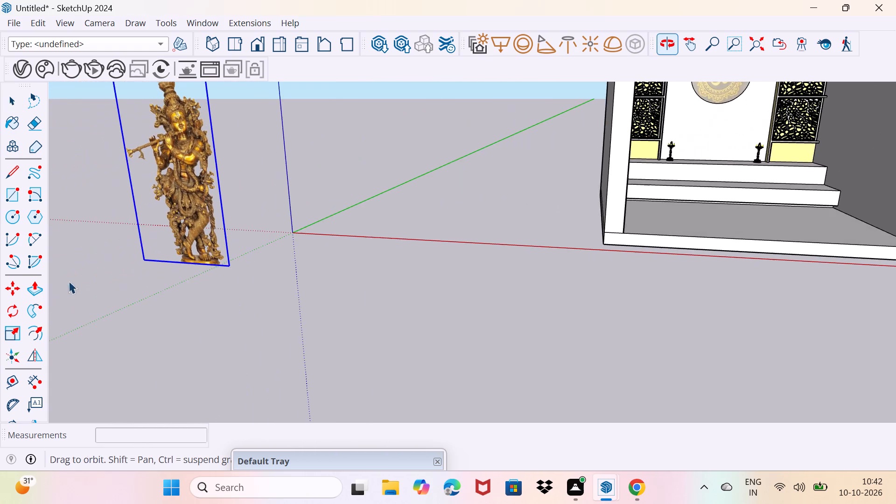
scroll(203, 271, up, 2)
key(m)
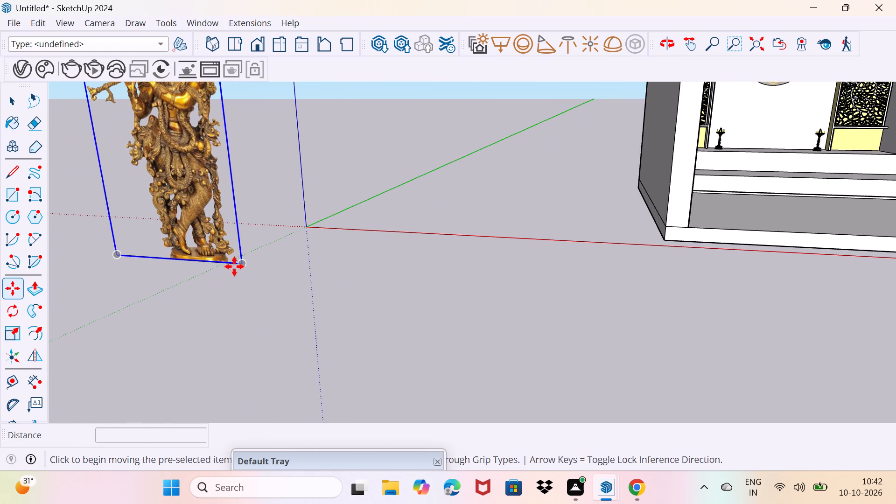
click(241, 266)
scroll(658, 241, down, 2)
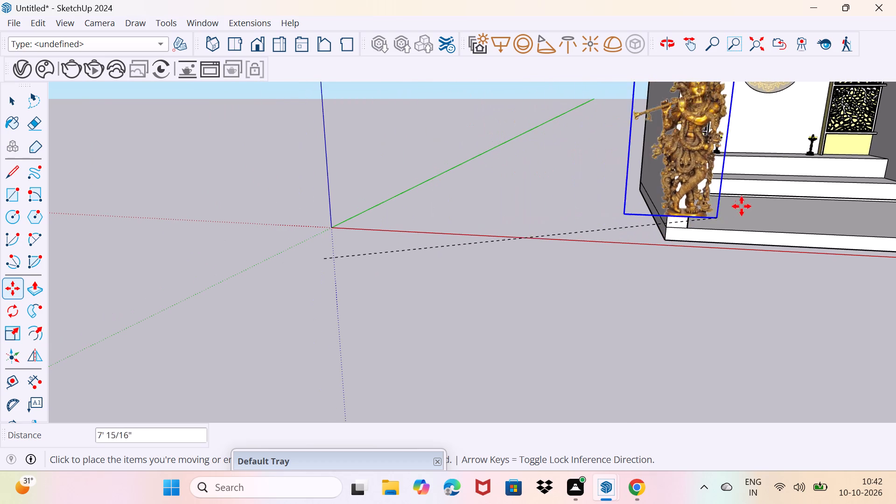
middle_drag(779, 164, 595, 321)
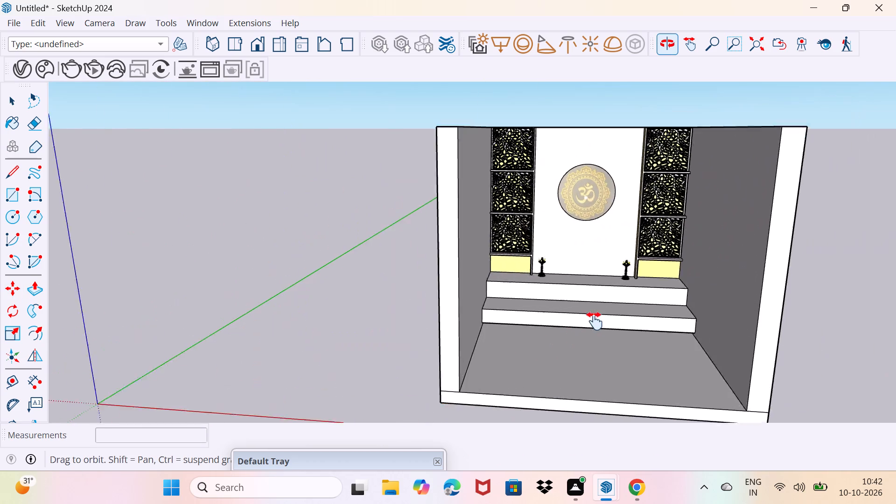
scroll(565, 298, up, 9)
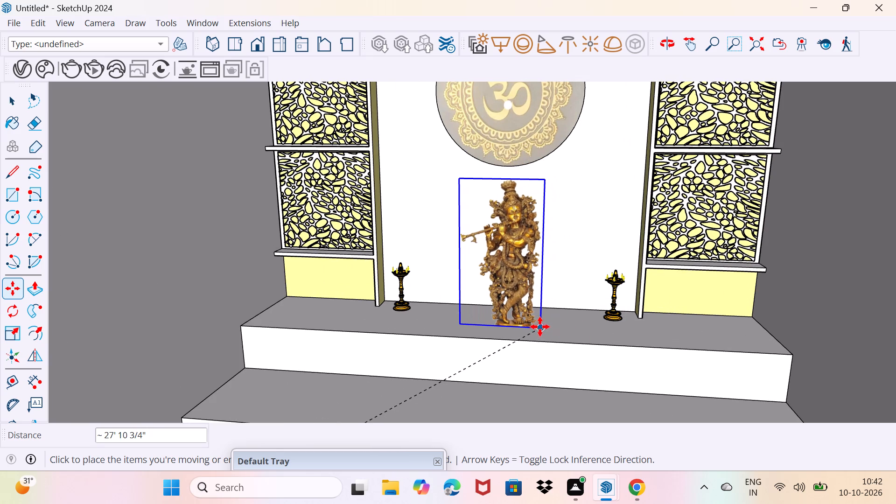
click(535, 326)
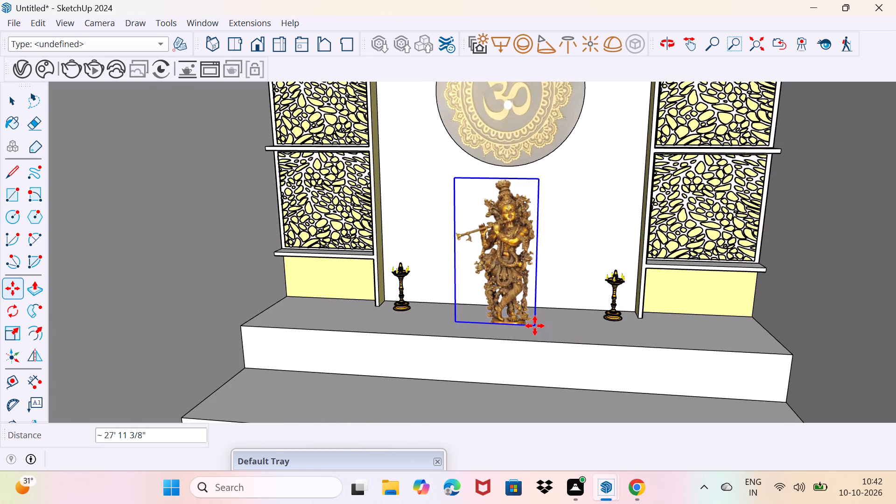
key(space)
drag(531, 357, 544, 337)
Move the Krishna idol about 2" back across the upper platform step toward the back wall.
scroll(546, 329, down, 4)
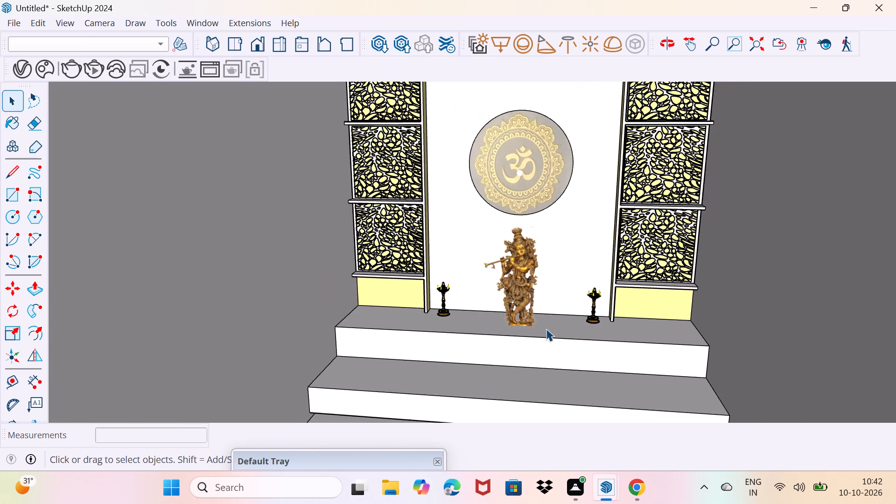
scroll(546, 329, down, 6)
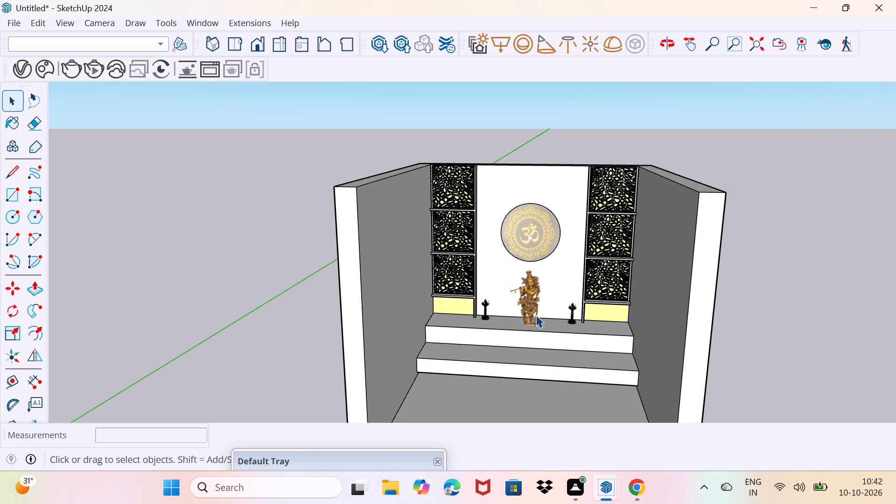
scroll(536, 315, up, 7)
middle_drag(534, 321, 590, 289)
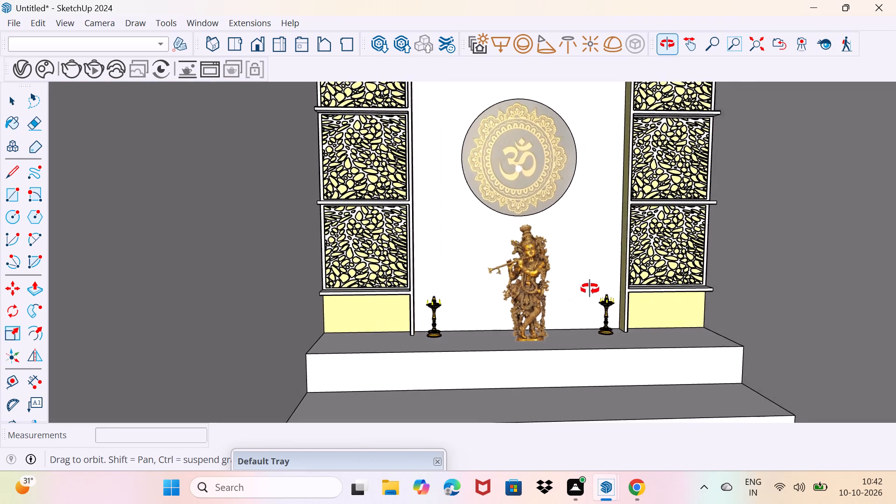
middle_drag(590, 289, 590, 290)
scroll(523, 345, up, 7)
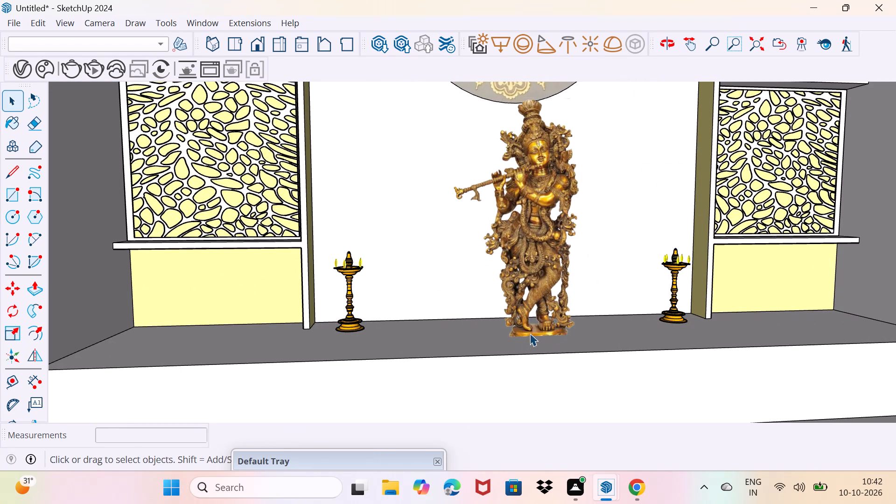
click(528, 324)
scroll(511, 334, up, 3)
middle_drag(571, 334, 512, 343)
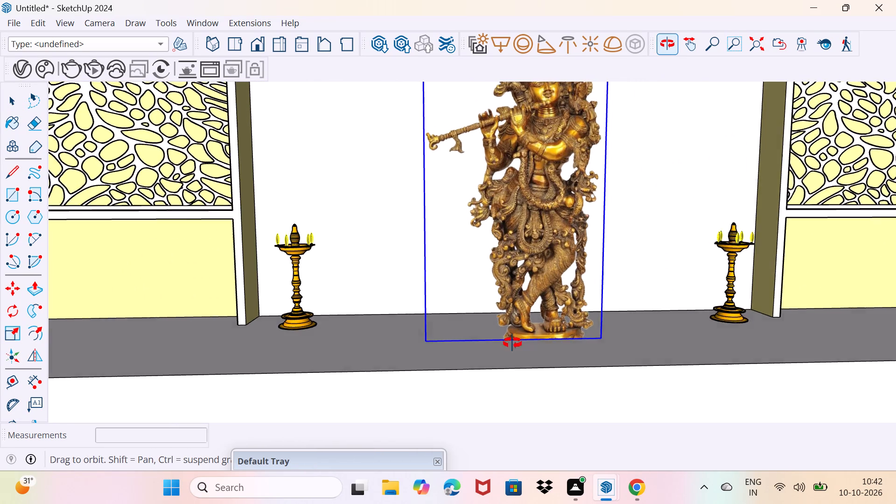
middle_drag(512, 343, 417, 354)
scroll(508, 356, up, 4)
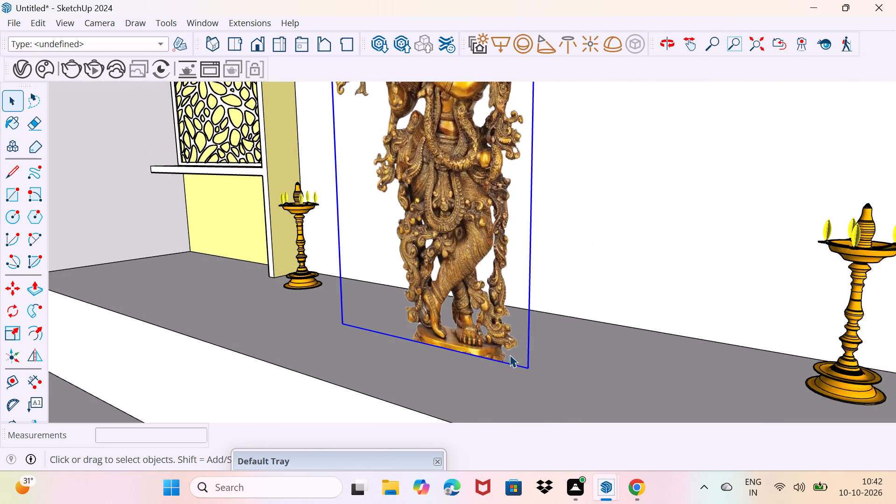
scroll(510, 355, up, 2)
middle_drag(529, 364, 483, 376)
scroll(471, 388, up, 2)
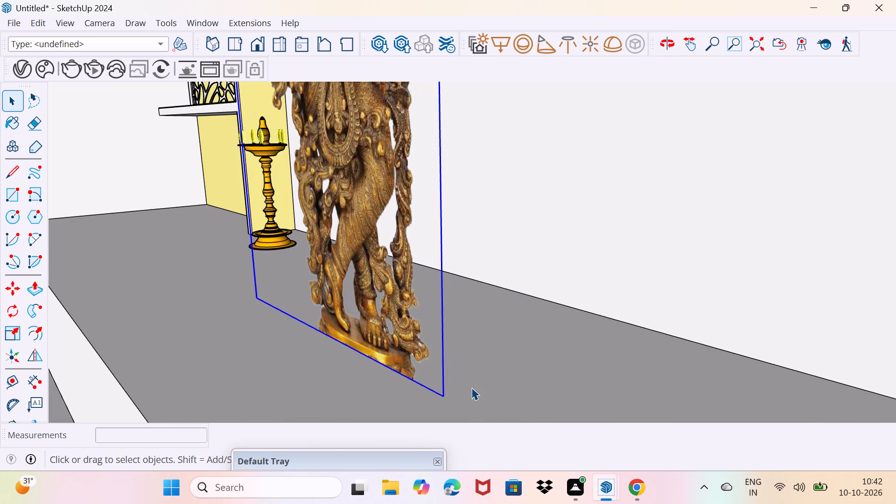
key(m)
click(443, 394)
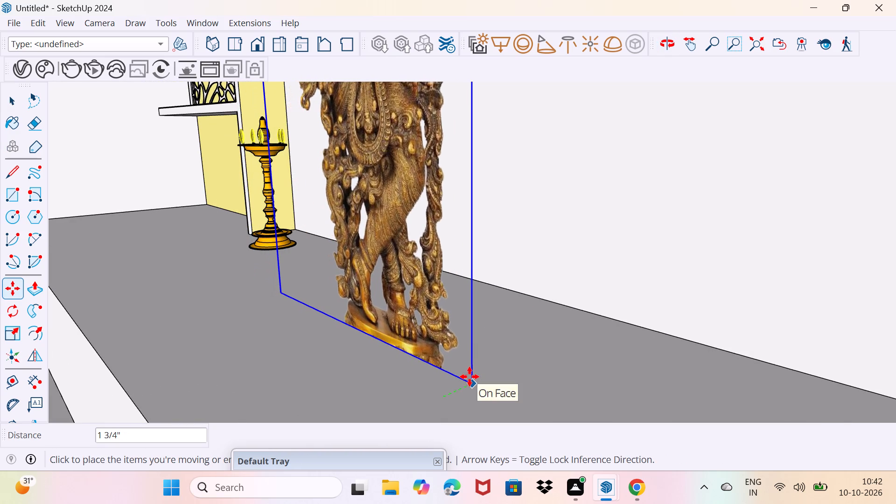
click(479, 373)
key(space)
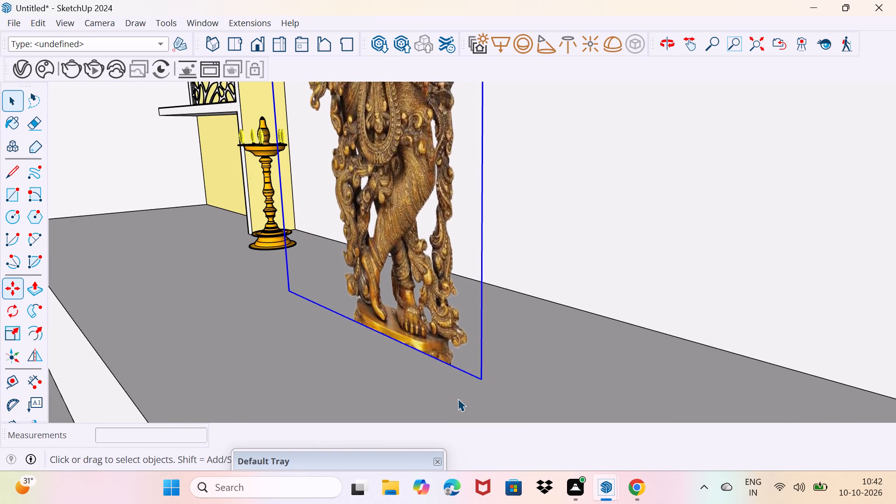
drag(454, 399, 461, 392)
Scale the Krishna idol up uniformly by about 1.44 from its base corner.
scroll(448, 388, down, 18)
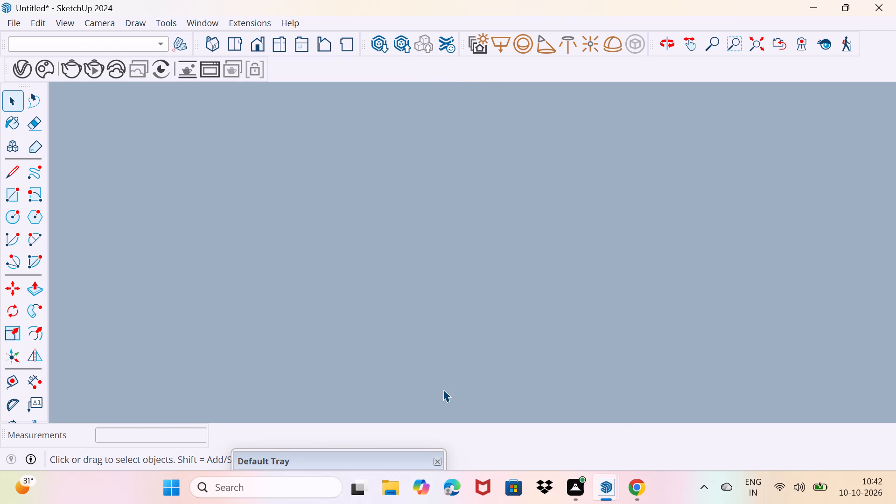
click(758, 48)
scroll(733, 232, up, 3)
middle_drag(691, 278, 772, 284)
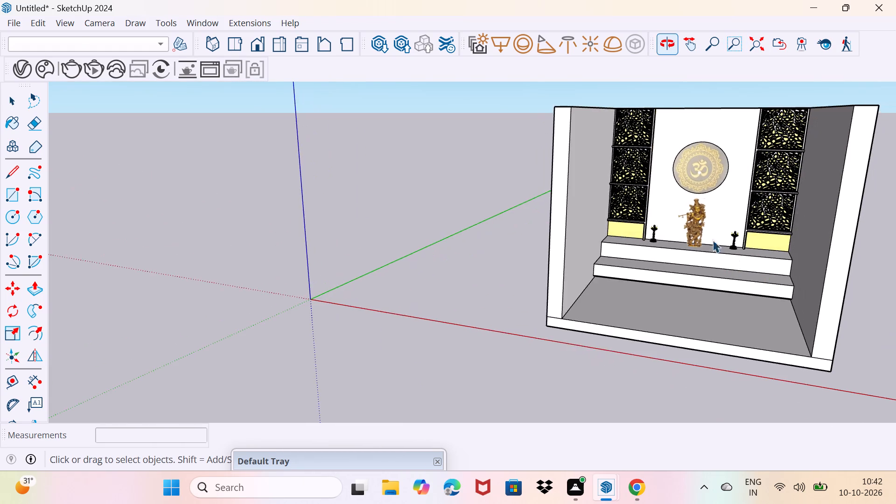
scroll(711, 229, up, 7)
middle_drag(701, 244, 738, 247)
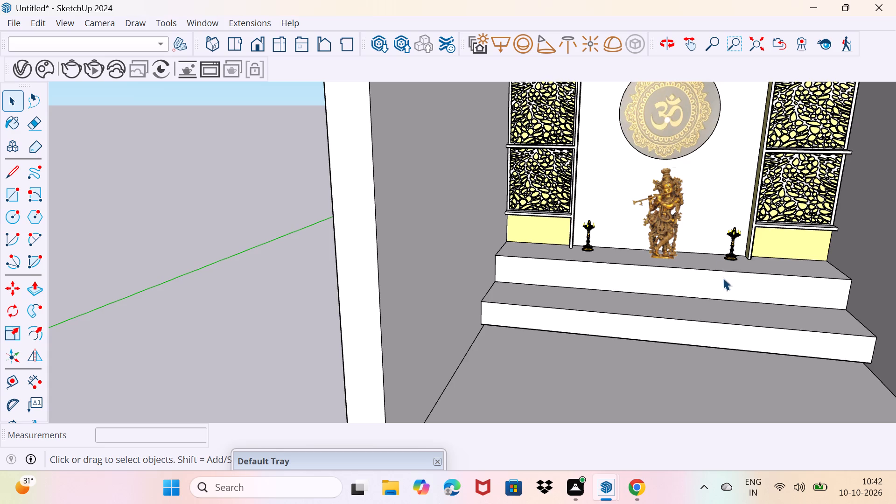
scroll(723, 278, up, 4)
click(635, 203)
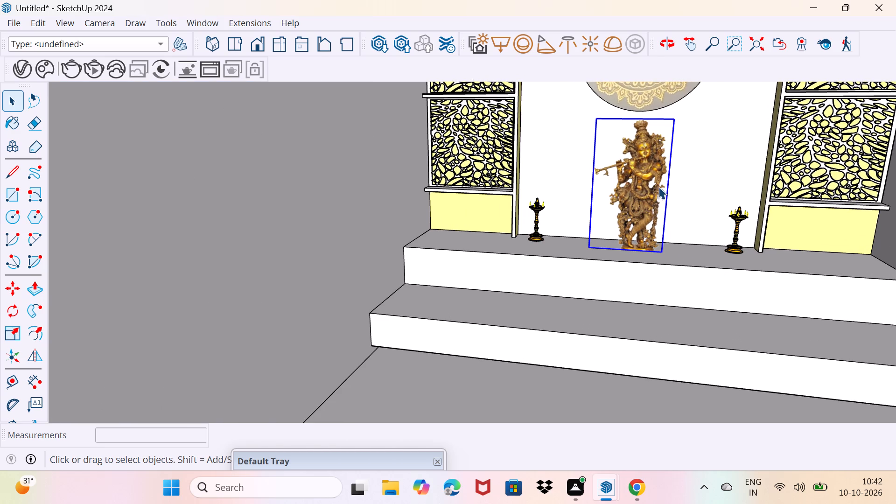
middle_drag(658, 187, 637, 286)
key(s)
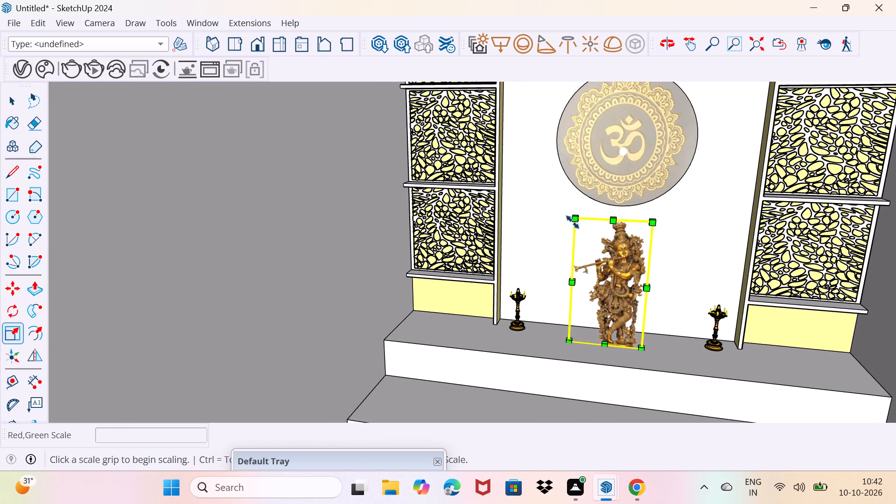
drag(579, 223, 531, 191)
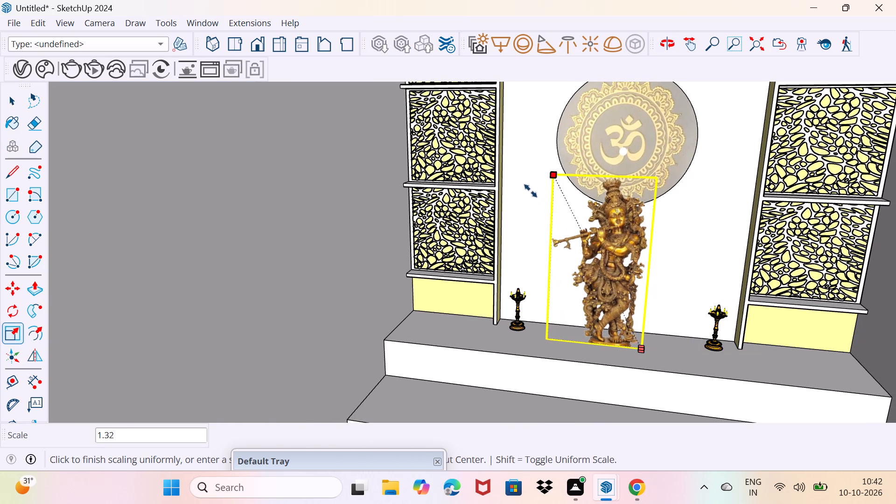
drag(531, 191, 508, 184)
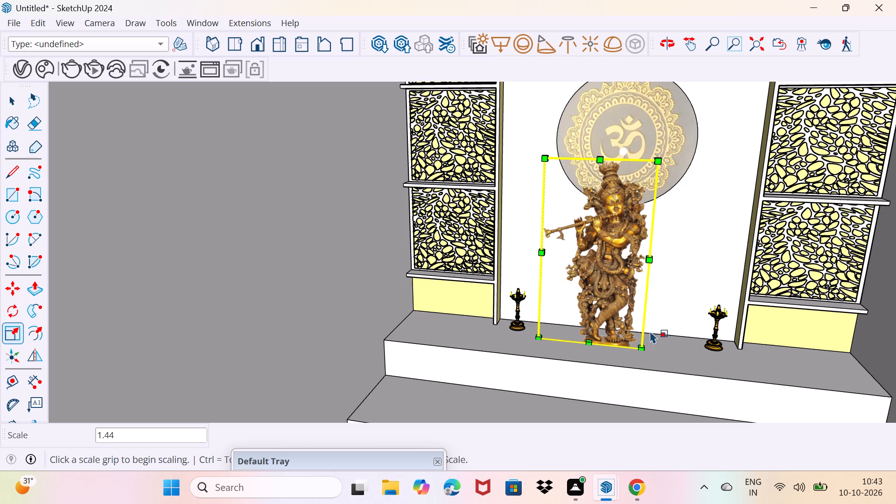
Move the enlarged Krishna idol about 8 7/16" back on the platform so it stands centred beneath the Om circle.
key(m)
click(644, 346)
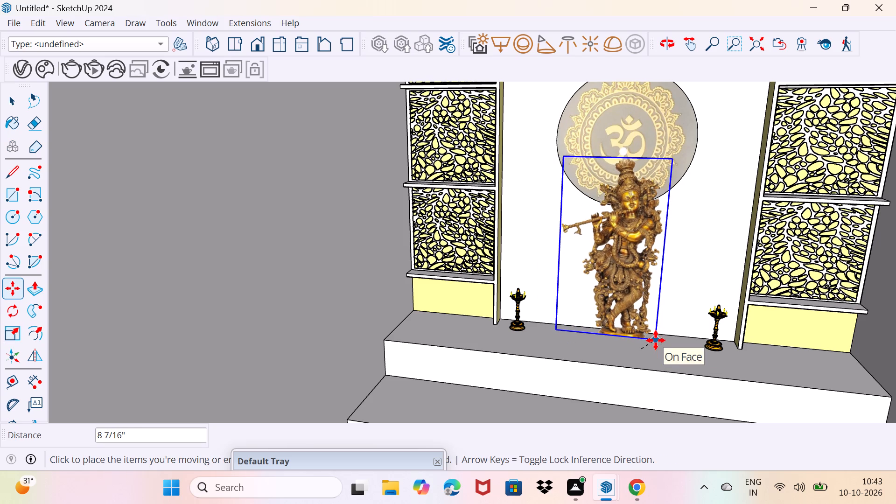
click(656, 340)
key(space)
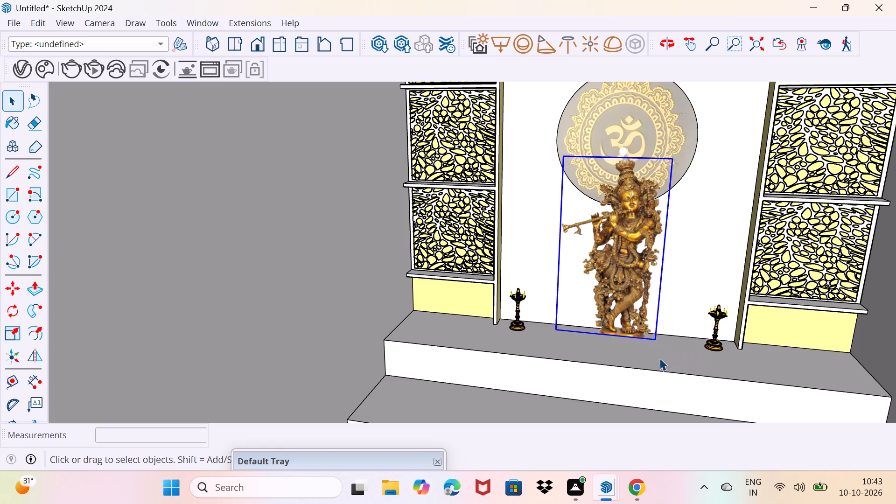
drag(659, 358, 665, 353)
Scale the diya to the right of the Krishna idol up uniformly by about 2.00 from its base corner.
click(715, 329)
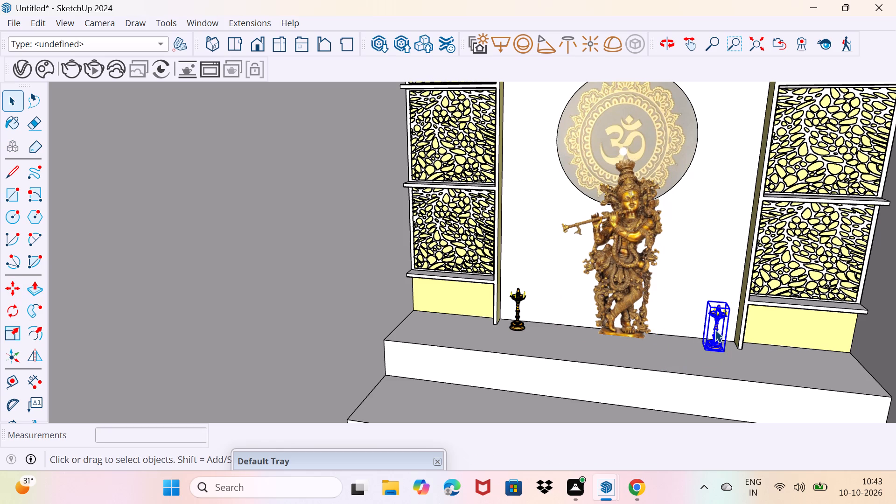
key(s)
drag(709, 299, 701, 287)
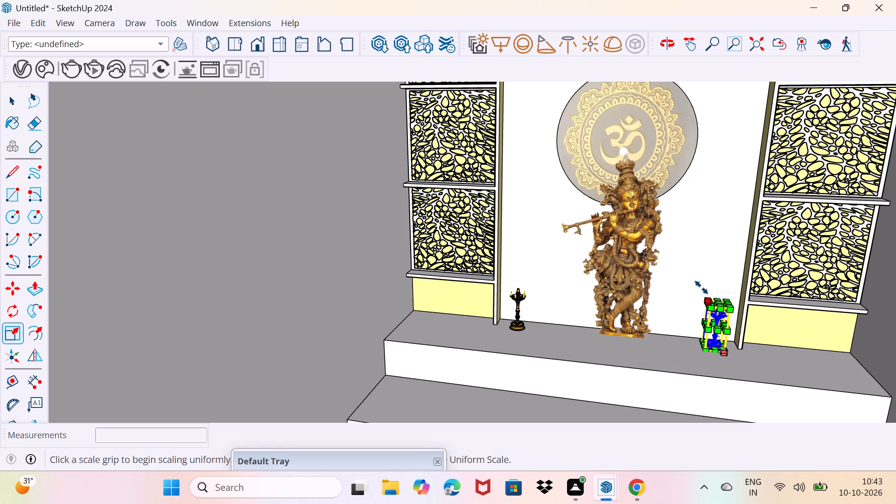
drag(701, 287, 686, 257)
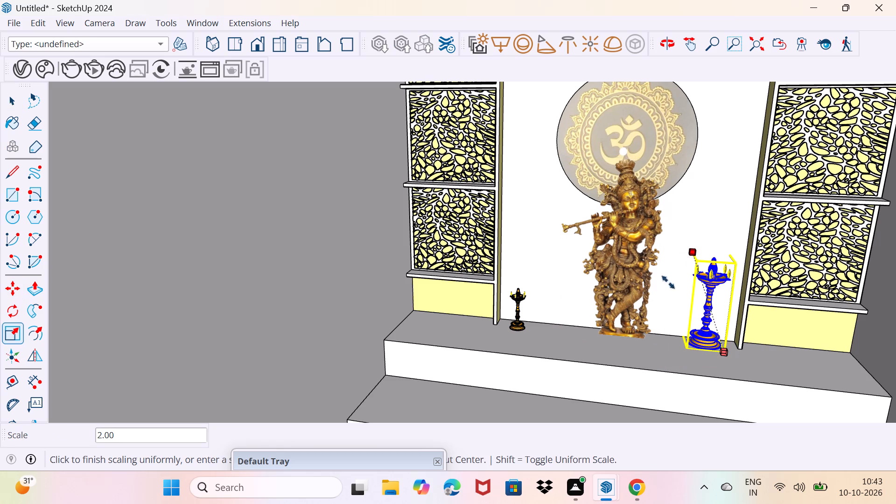
click(518, 315)
click(518, 315)
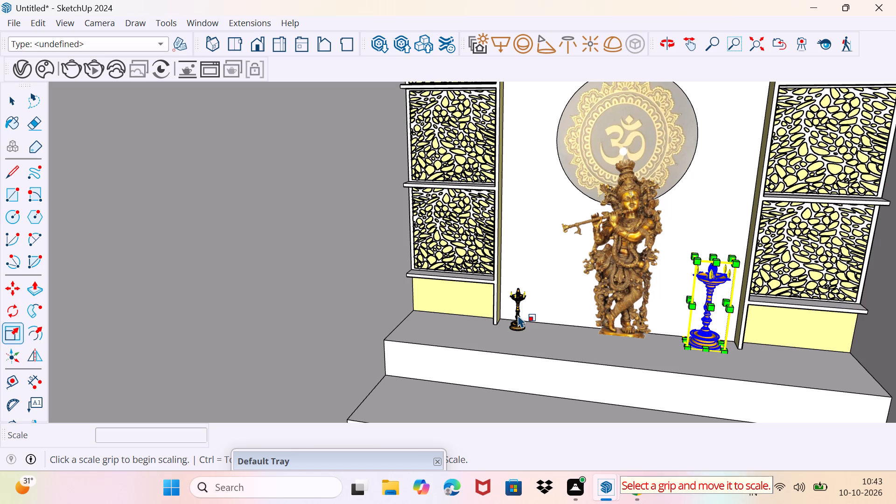
key(space)
Scale the diya to the left of the Krishna idol up uniformly to roughly match the enlarged diya on the other side.
drag(533, 334, 537, 331)
click(520, 316)
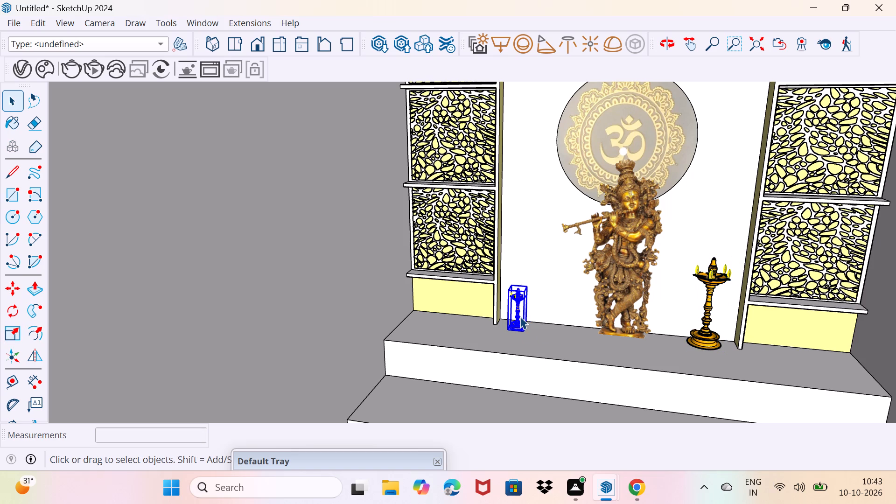
key(s)
drag(507, 292, 491, 271)
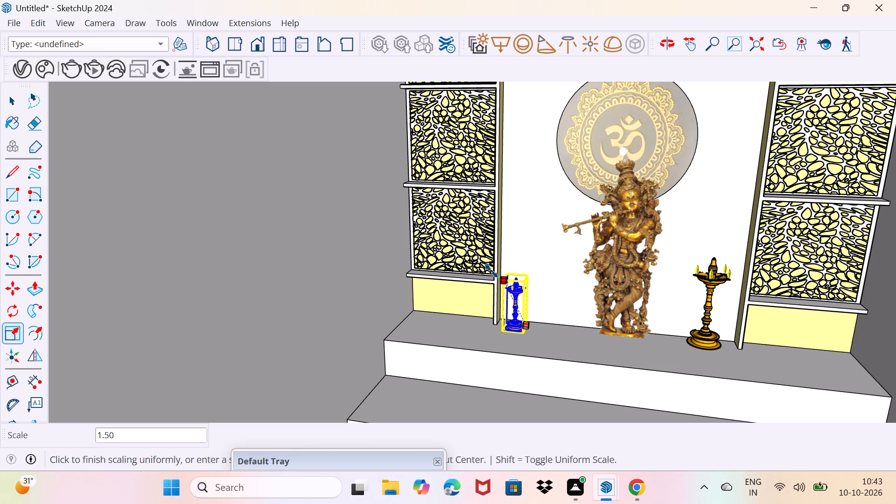
drag(491, 271, 476, 259)
scroll(535, 330, up, 1)
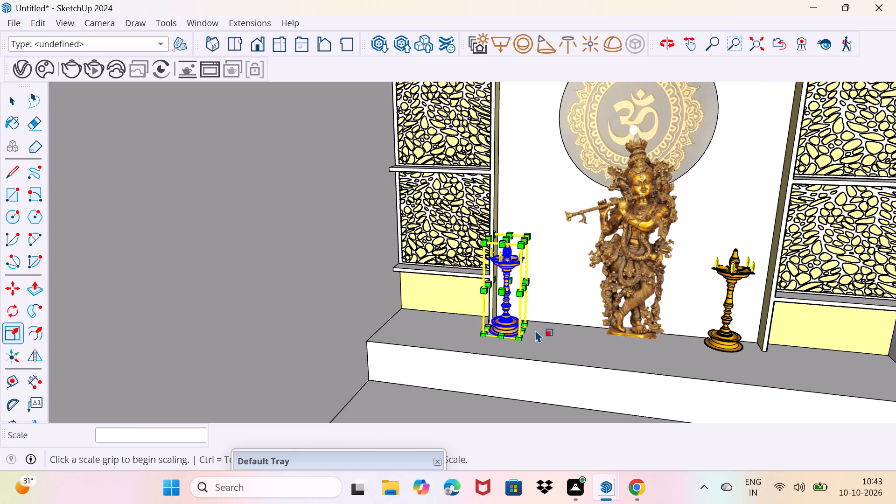
Move the enlarged left diya along the upper platform step, away from the jali panel's vertical frame and closer to the Krishna idol.
key(m)
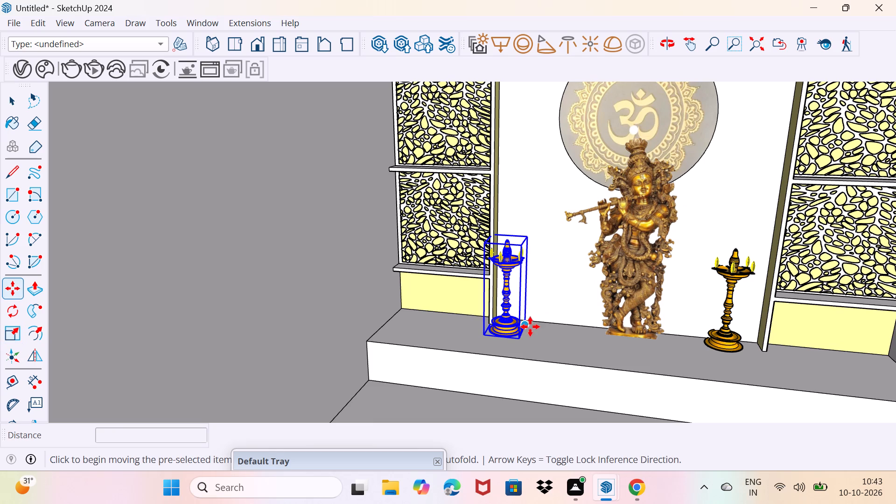
click(530, 327)
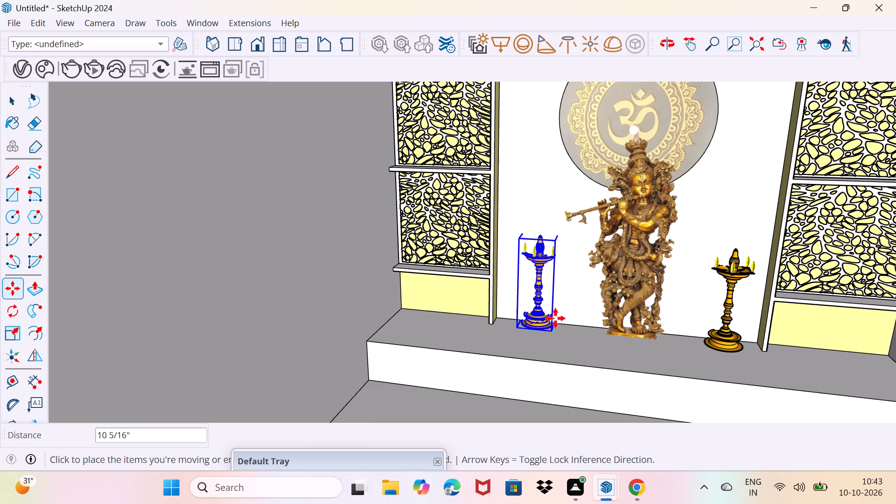
click(560, 323)
key(space)
drag(572, 348, 585, 333)
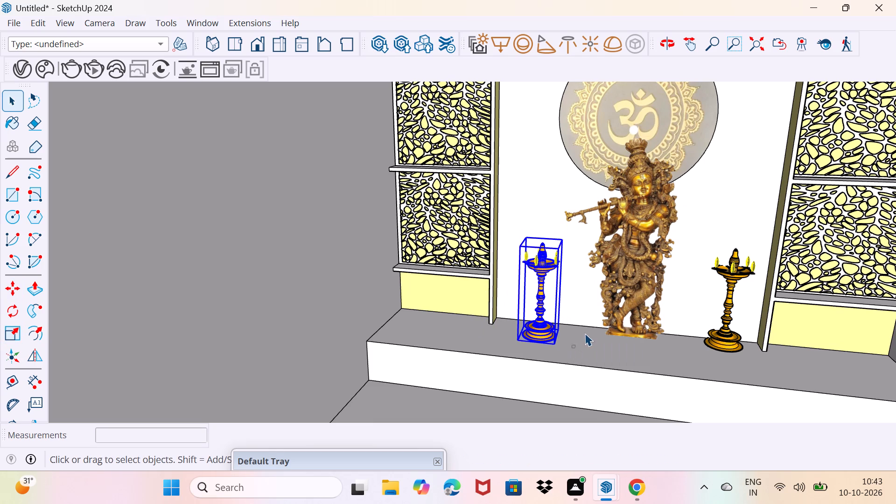
drag(585, 333, 582, 338)
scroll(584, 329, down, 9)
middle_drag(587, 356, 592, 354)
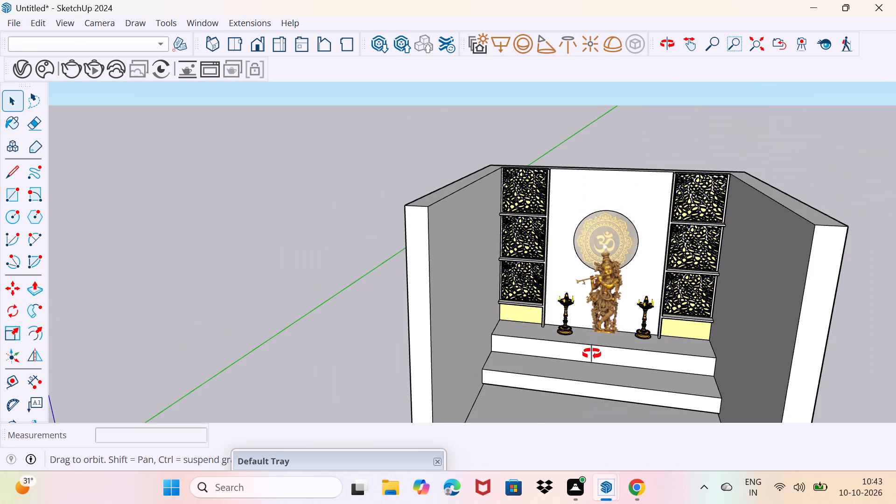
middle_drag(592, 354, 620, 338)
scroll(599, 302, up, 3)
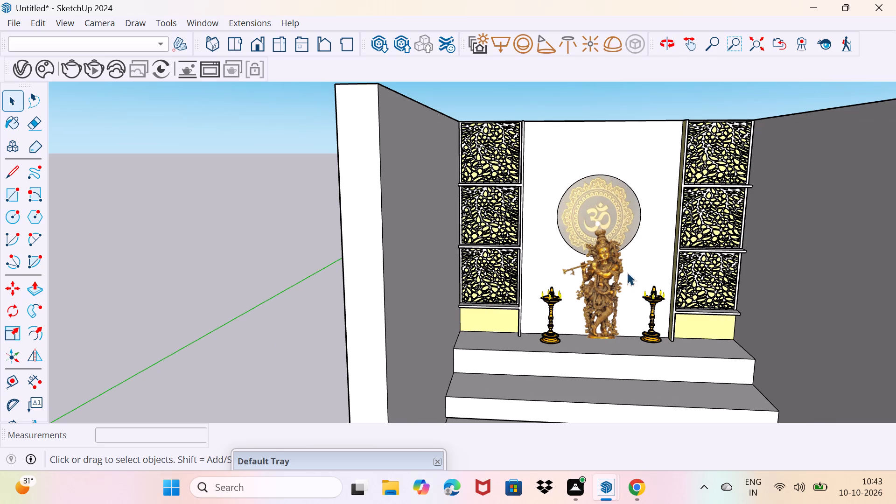
Open 3D Warehouse and look through the models in the Pooja room collection.
click(201, 22)
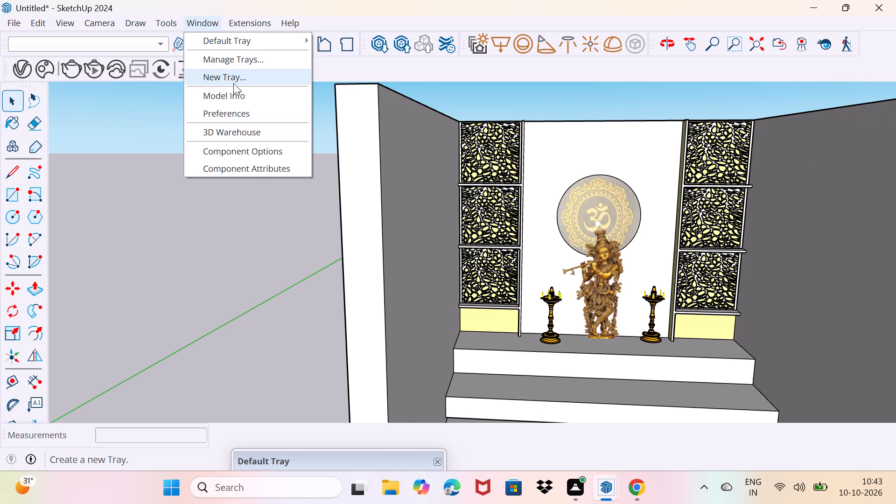
click(248, 137)
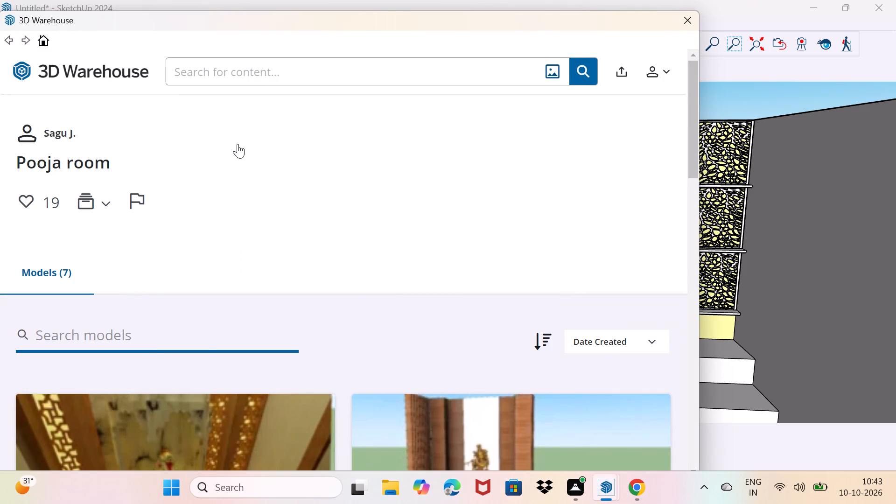
scroll(238, 144, down, 10)
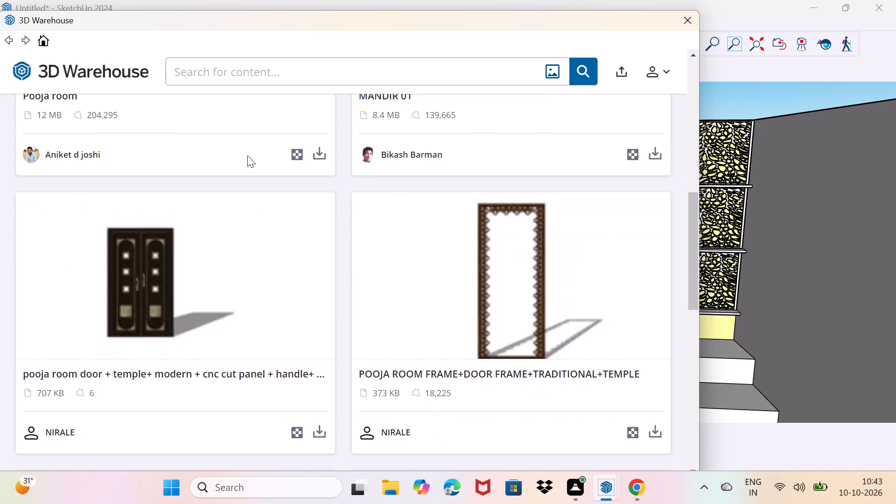
scroll(251, 154, down, 3)
scroll(252, 153, up, 5)
scroll(219, 120, up, 4)
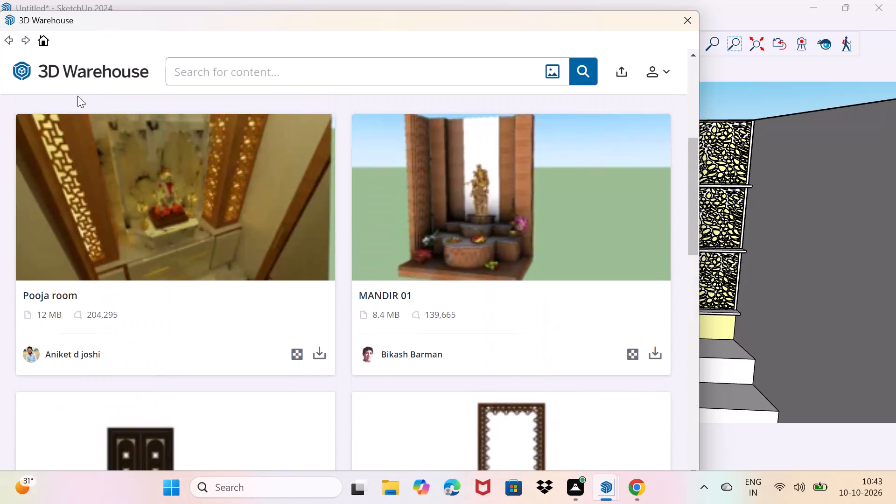
Search 3D Warehouse for "pooja" and look through the model results.
click(250, 70)
text(pojj)
key(BackSpace)
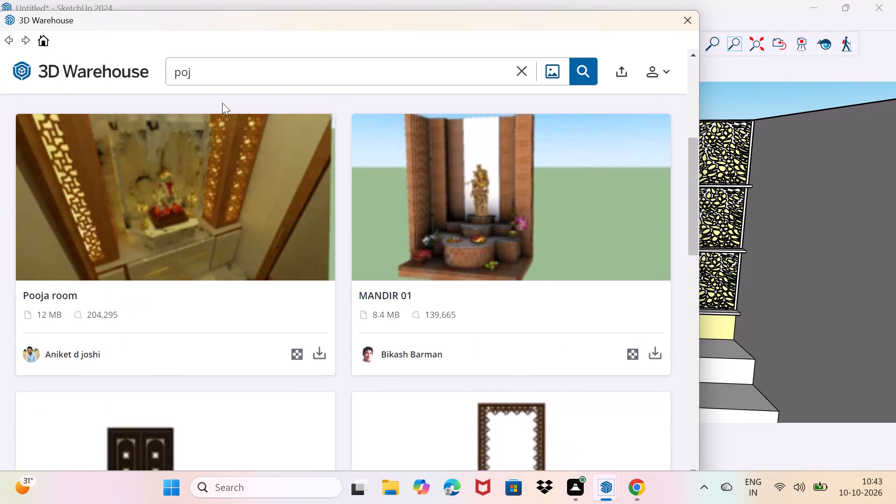
key(BackSpace)
text(oja)
key(Return)
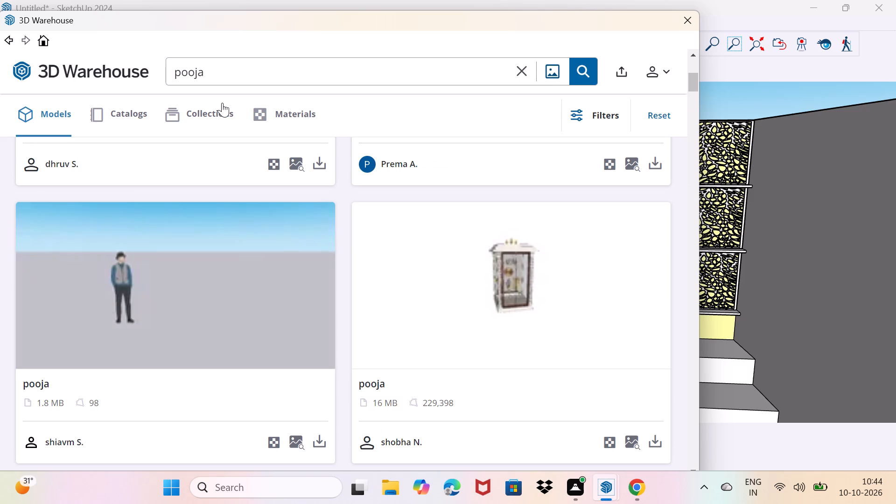
scroll(259, 50, down, 4)
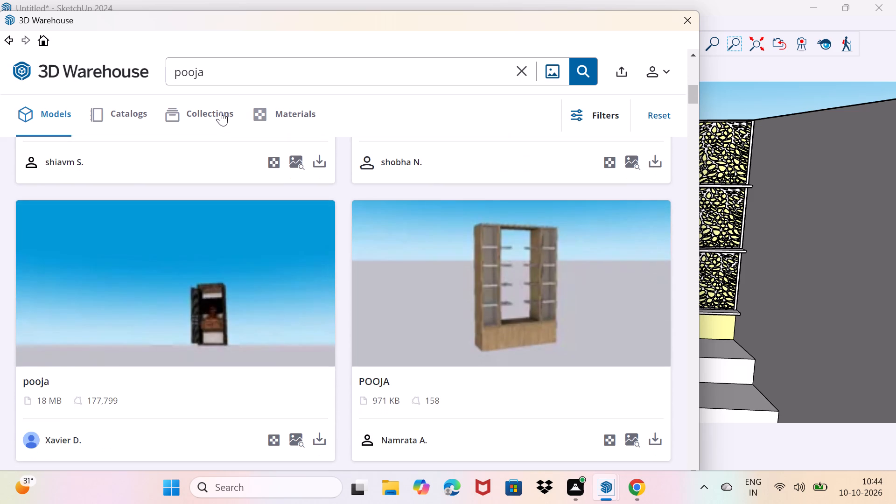
Switch the pooja search to Collections and examine the collection previews for suitable pooja room items.
click(221, 112)
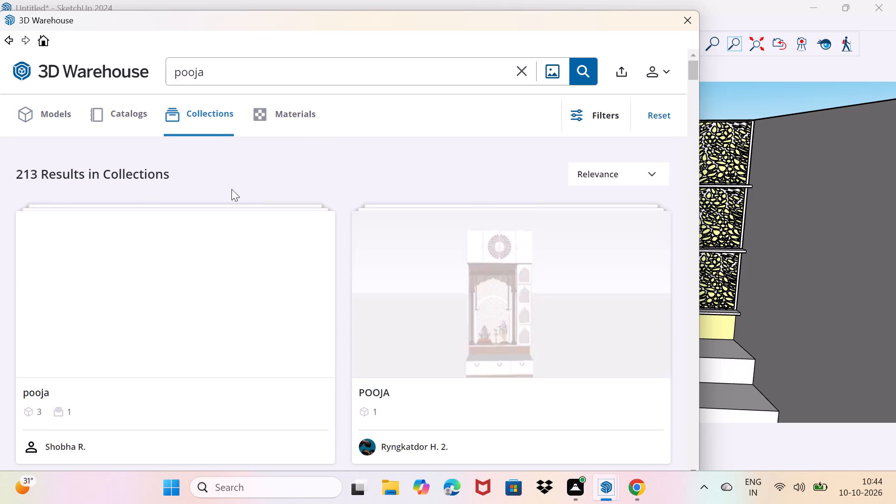
scroll(234, 195, down, 3)
scroll(238, 206, up, 4)
scroll(302, 245, down, 1)
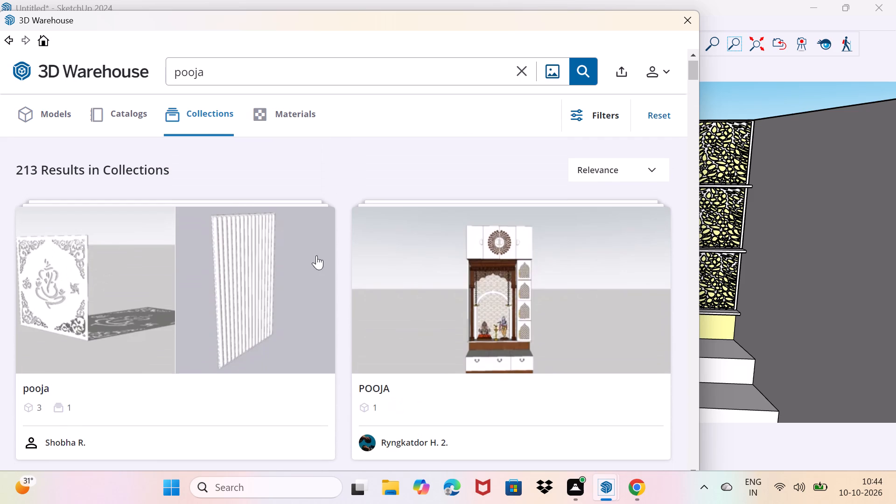
scroll(316, 255, down, 5)
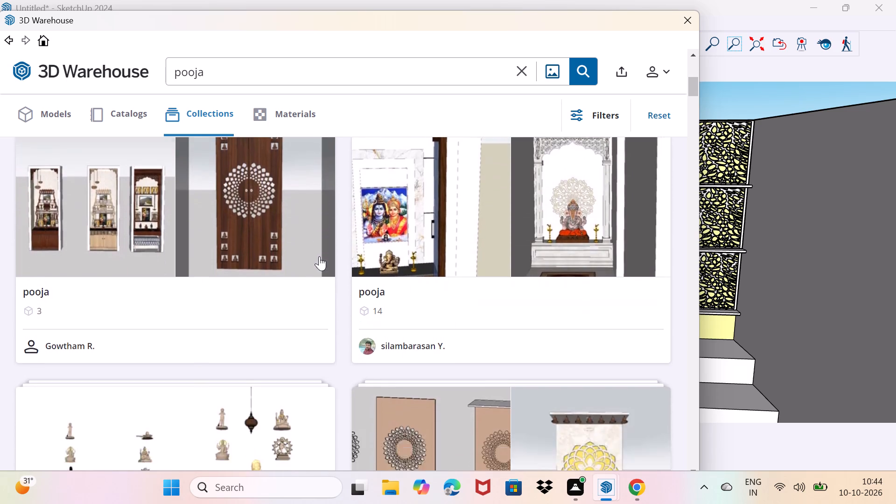
scroll(327, 246, down, 5)
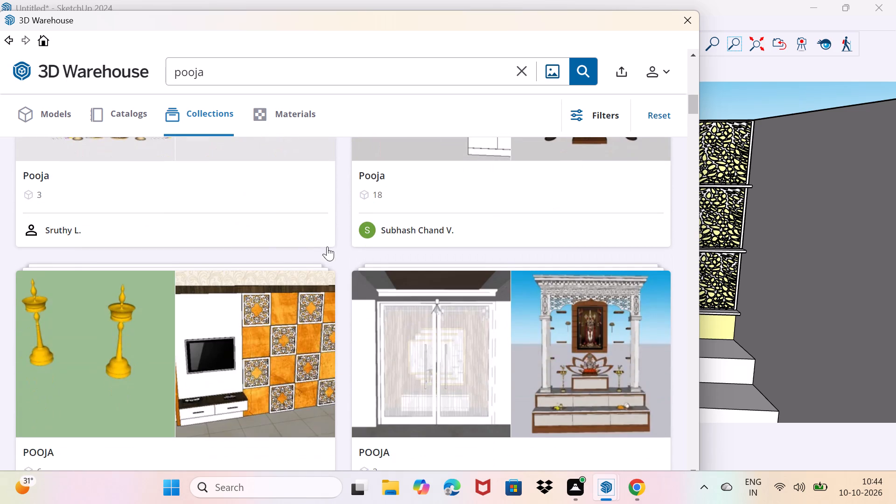
scroll(327, 246, up, 3)
scroll(327, 246, down, 9)
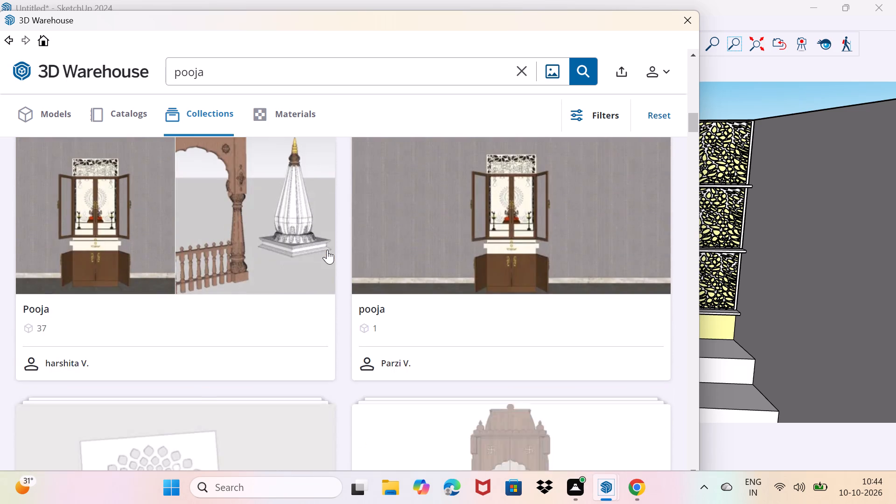
scroll(327, 250, down, 6)
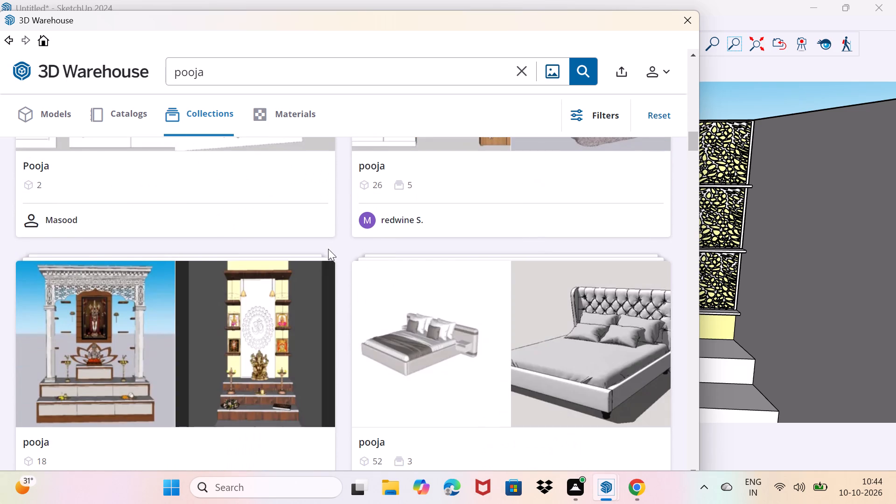
scroll(328, 249, down, 1)
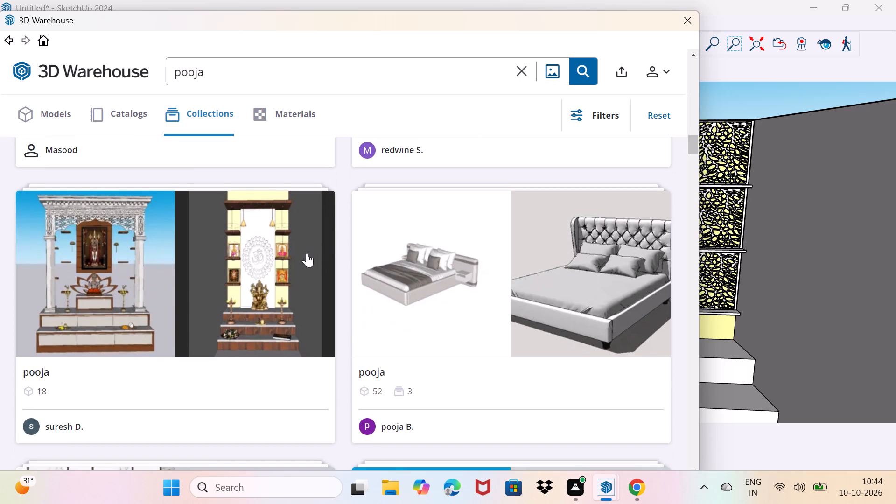
scroll(307, 253, up, 1)
scroll(307, 253, down, 1)
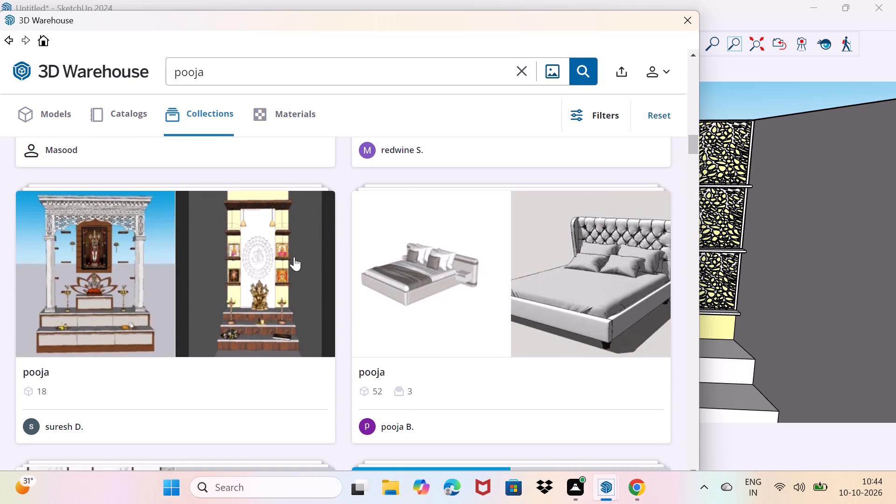
Open the pooja collection previewing a white carved temple and an Om-backed altar, and look through its models for suitable accessories.
click(294, 257)
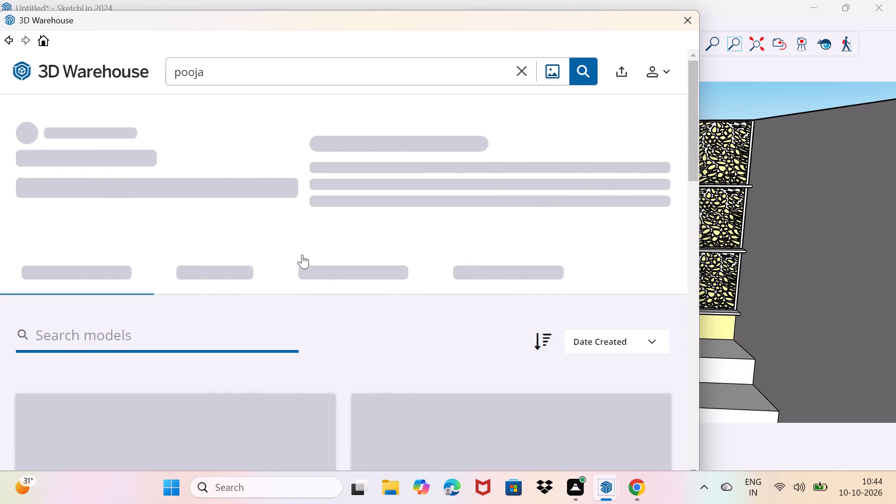
scroll(336, 240, down, 4)
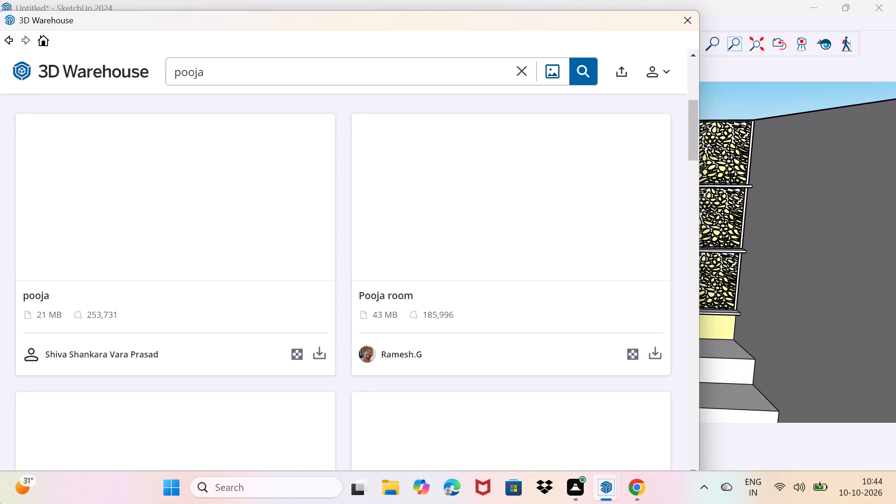
scroll(228, 390, down, 1)
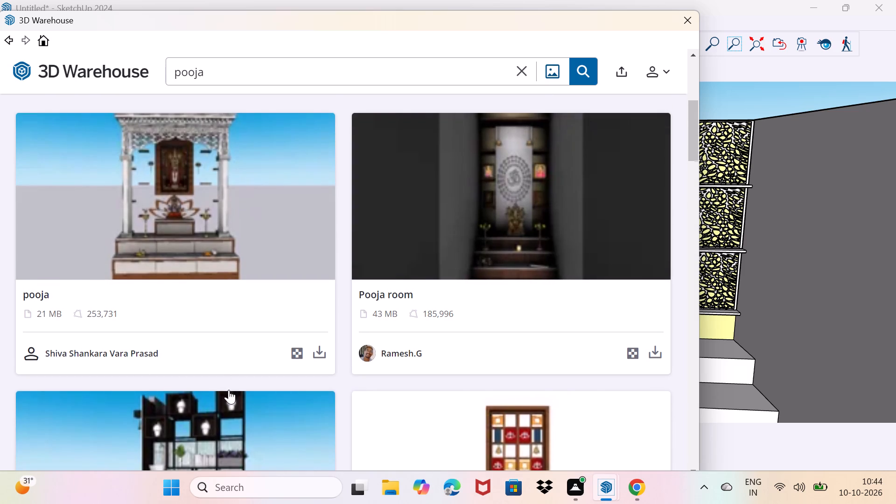
scroll(229, 390, down, 1)
scroll(219, 379, up, 2)
scroll(219, 379, down, 4)
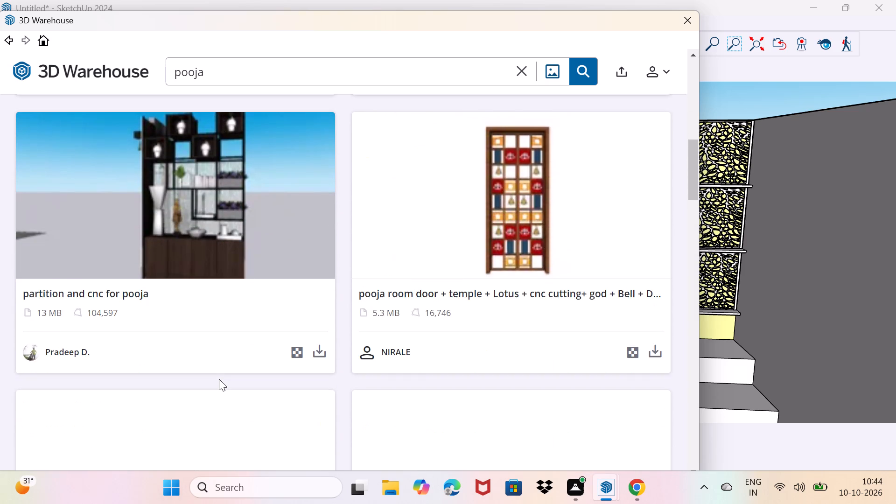
scroll(219, 379, down, 6)
scroll(219, 379, up, 7)
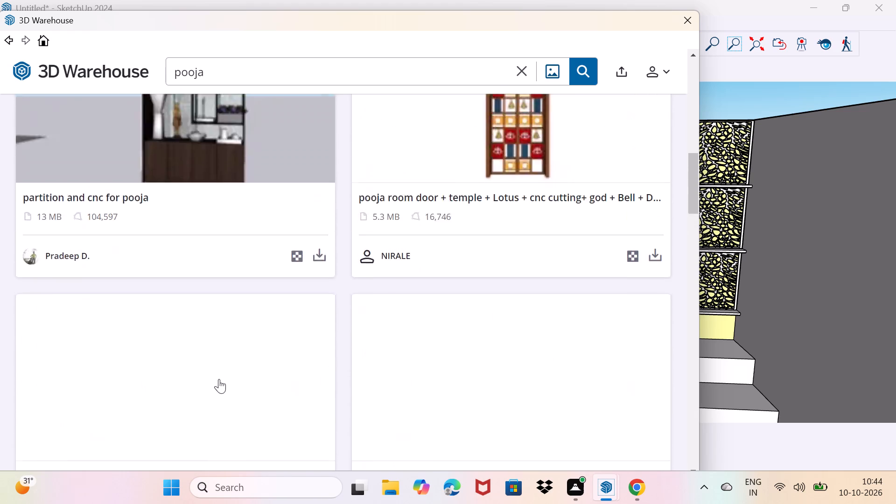
scroll(219, 379, up, 6)
scroll(219, 378, down, 18)
scroll(188, 358, up, 3)
scroll(217, 331, up, 5)
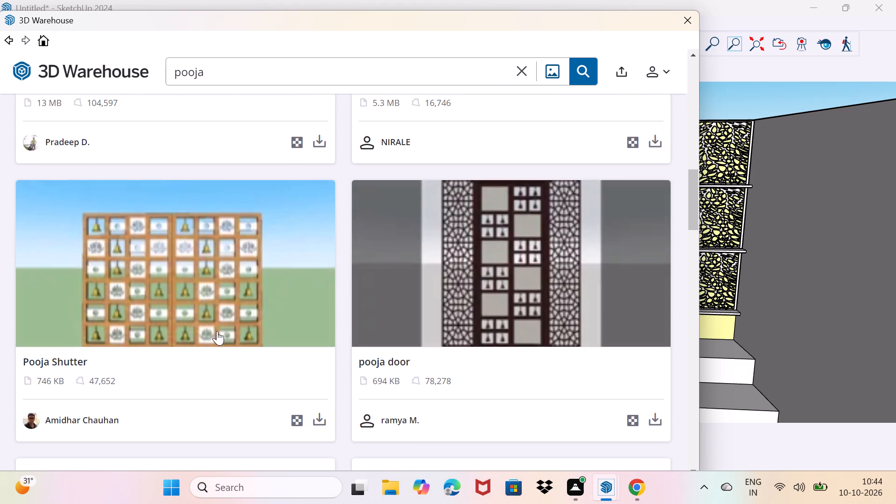
scroll(217, 331, down, 7)
scroll(231, 319, up, 2)
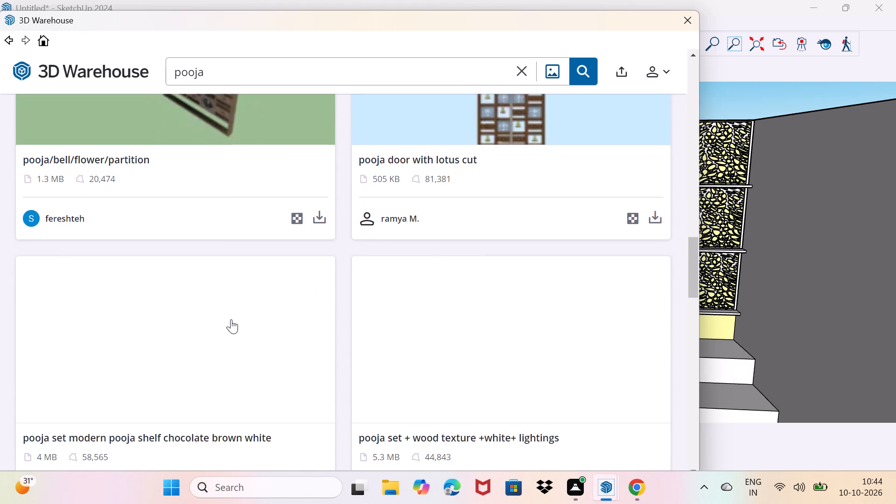
scroll(231, 319, up, 1)
scroll(231, 319, down, 8)
scroll(231, 319, up, 4)
scroll(231, 319, down, 4)
scroll(231, 319, up, 1)
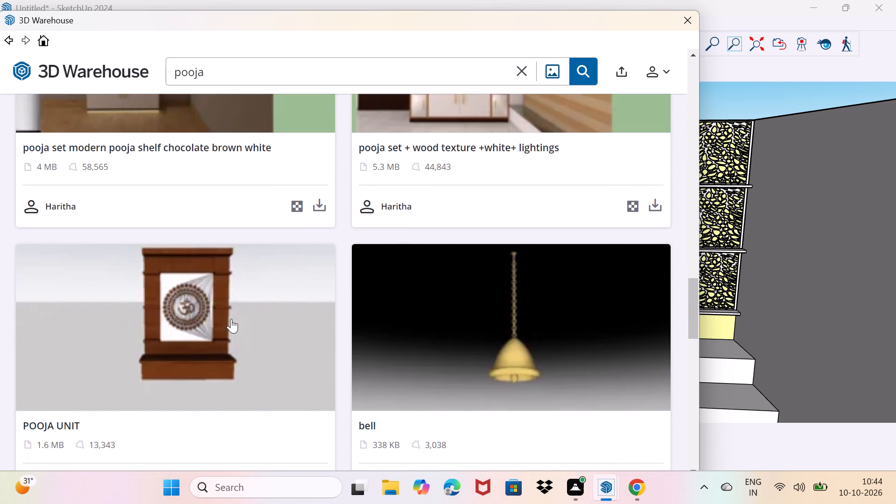
scroll(231, 319, down, 9)
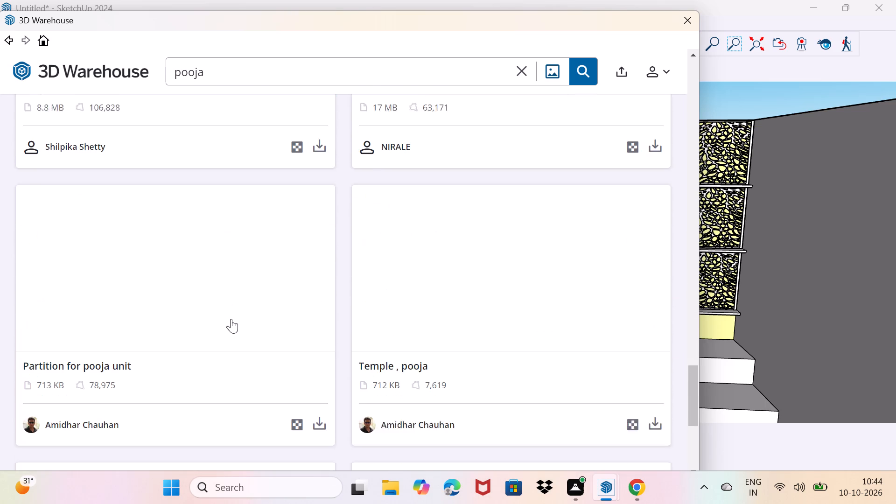
scroll(231, 319, down, 3)
scroll(231, 319, up, 3)
scroll(231, 319, down, 4)
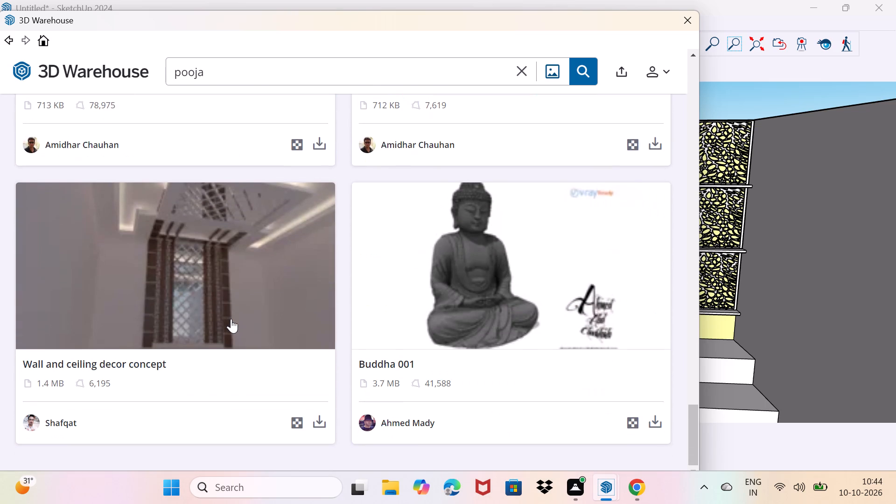
scroll(231, 319, down, 10)
Return to the pooja collection results and examine further collection previews for suitable pooja room items.
click(7, 40)
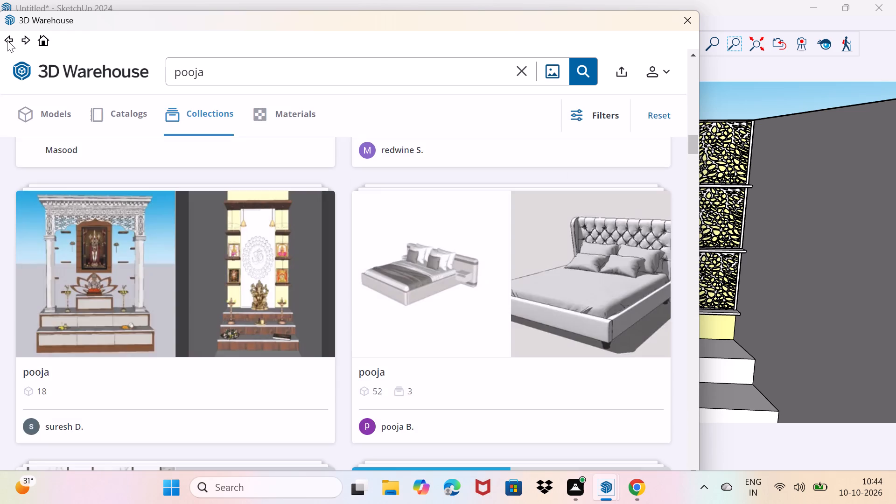
scroll(16, 54, down, 5)
scroll(473, 216, down, 2)
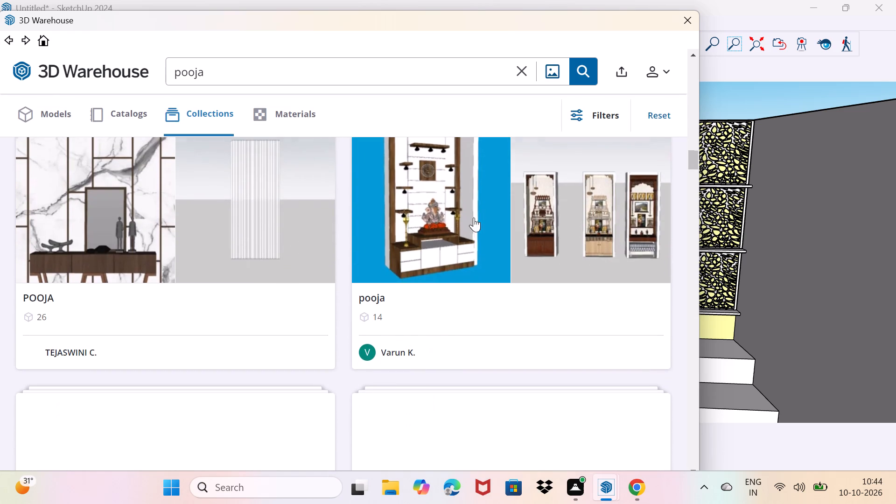
scroll(474, 217, down, 1)
scroll(442, 265, down, 3)
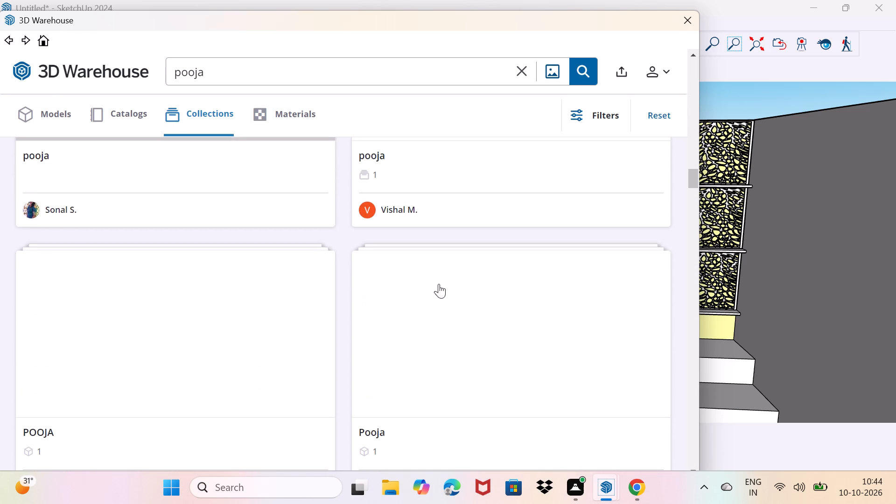
scroll(445, 267, up, 4)
scroll(446, 266, down, 2)
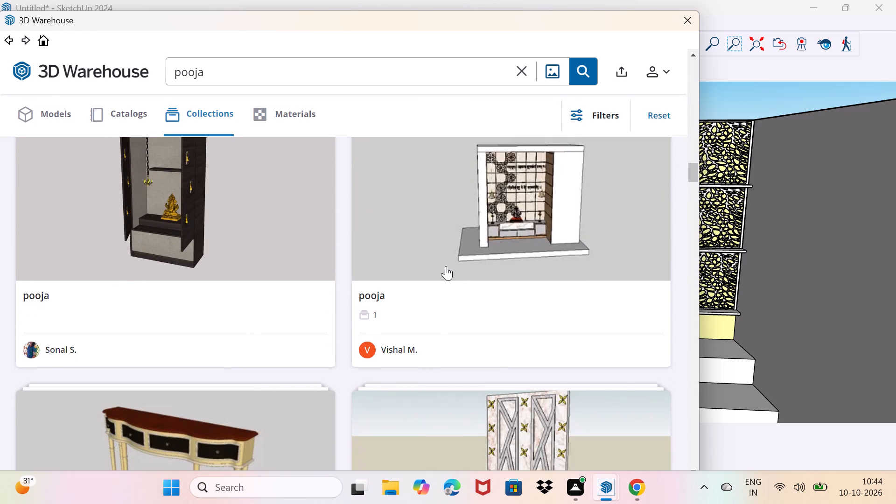
scroll(446, 266, down, 6)
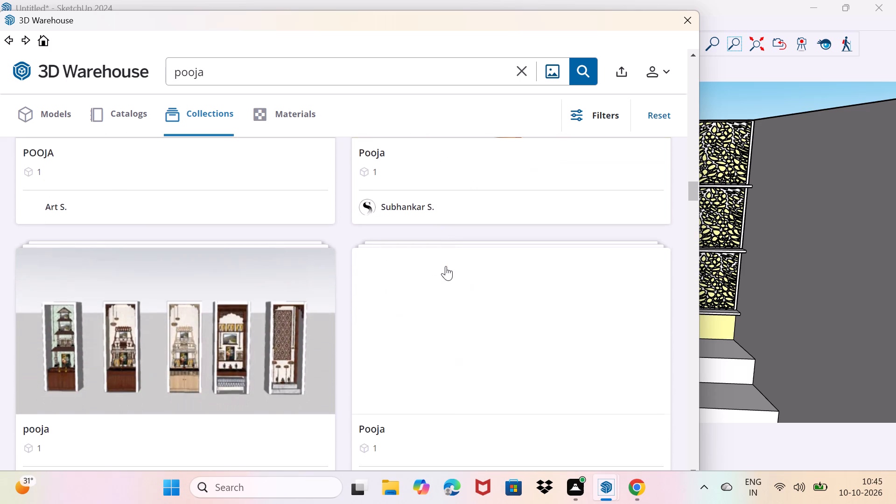
scroll(446, 266, down, 5)
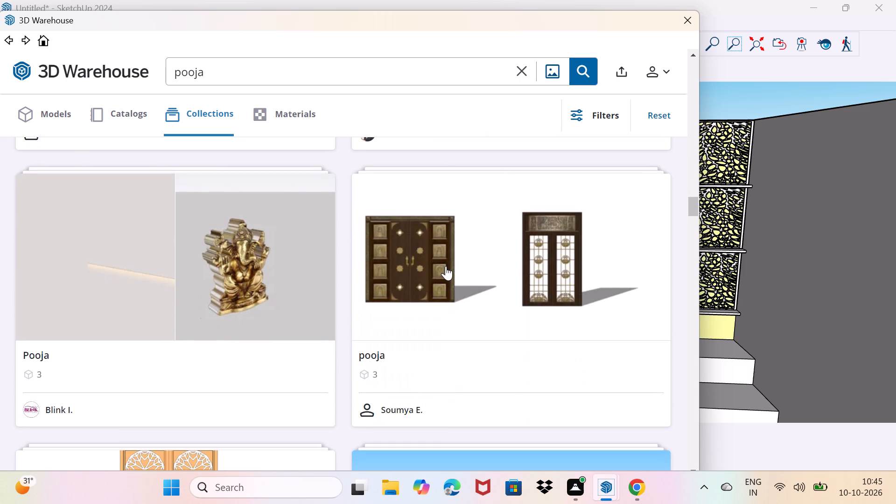
scroll(446, 266, down, 6)
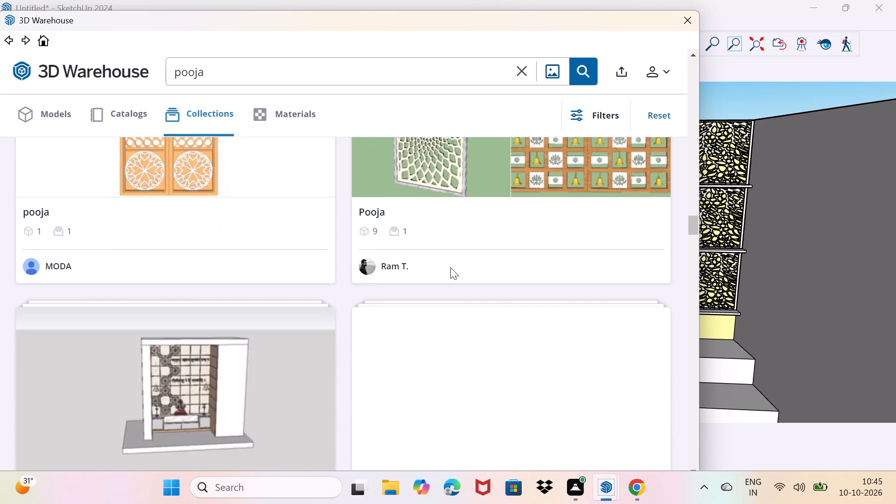
scroll(450, 267, down, 8)
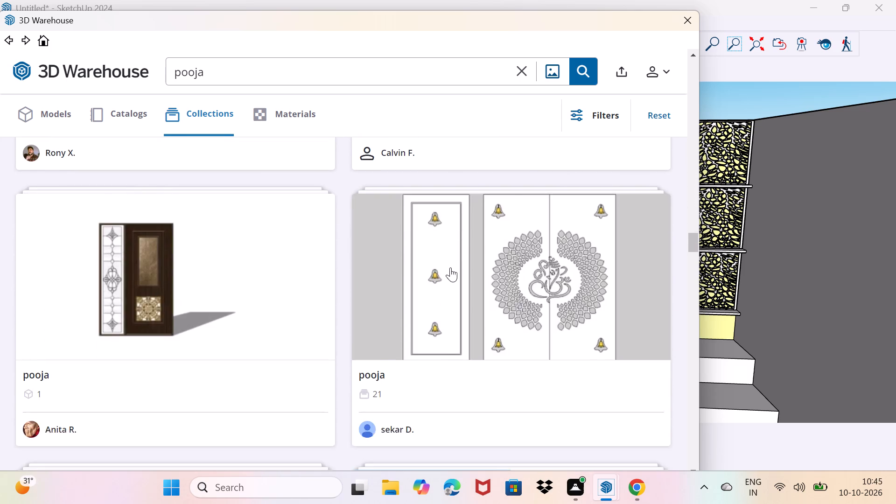
scroll(514, 178, up, 3)
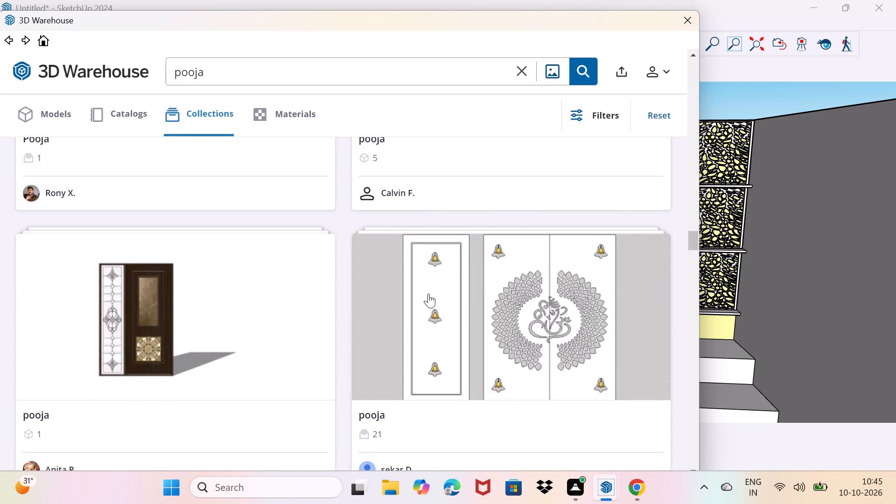
scroll(428, 294, down, 13)
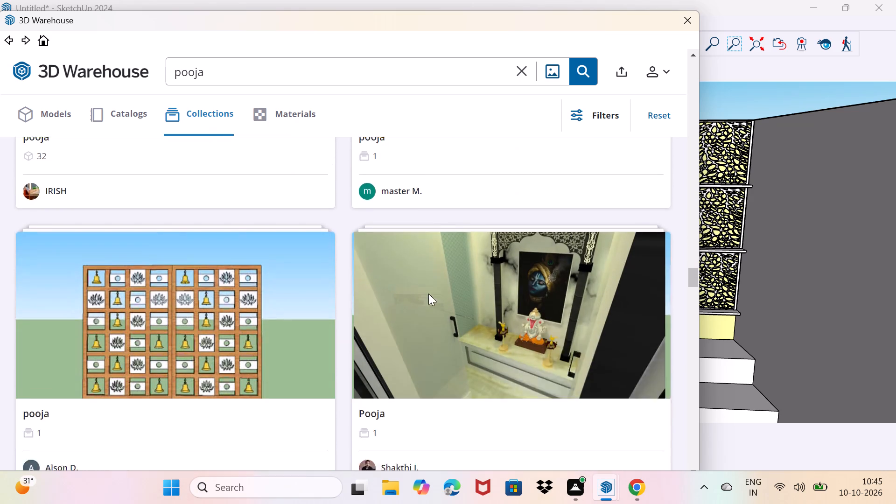
scroll(428, 294, down, 6)
scroll(428, 294, up, 3)
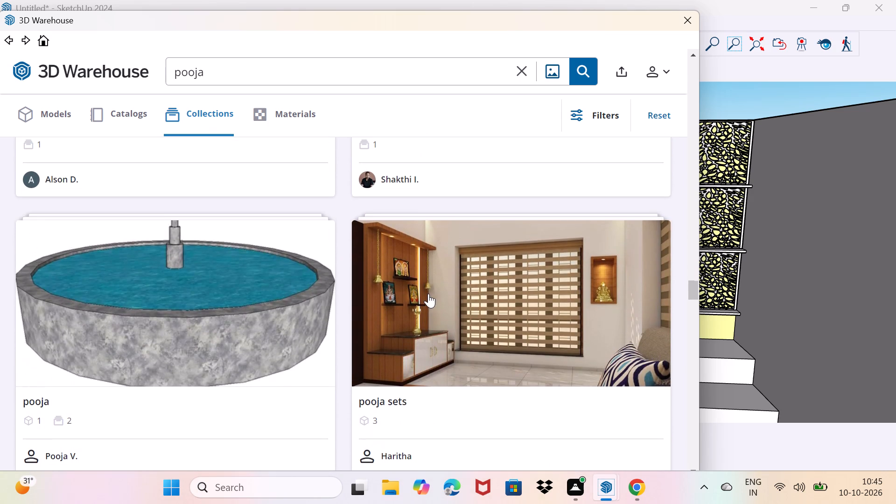
scroll(422, 291, up, 3)
scroll(422, 291, down, 5)
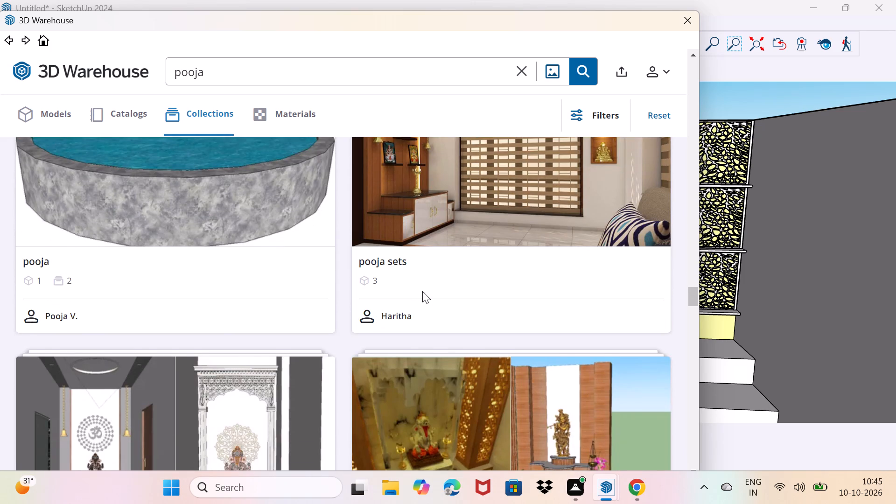
scroll(422, 291, down, 9)
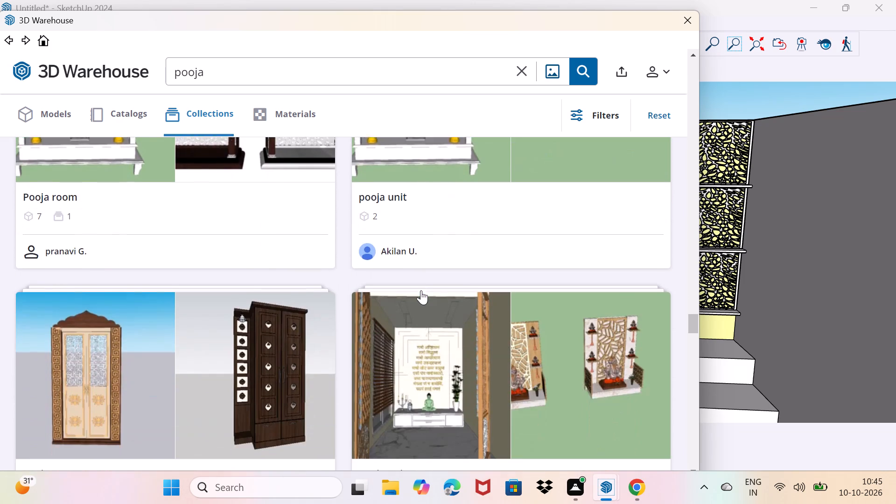
scroll(421, 290, down, 8)
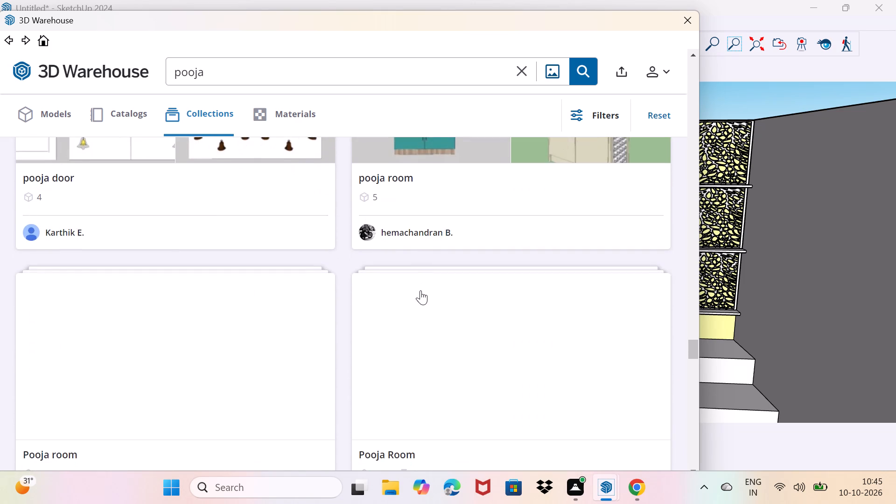
scroll(420, 290, down, 3)
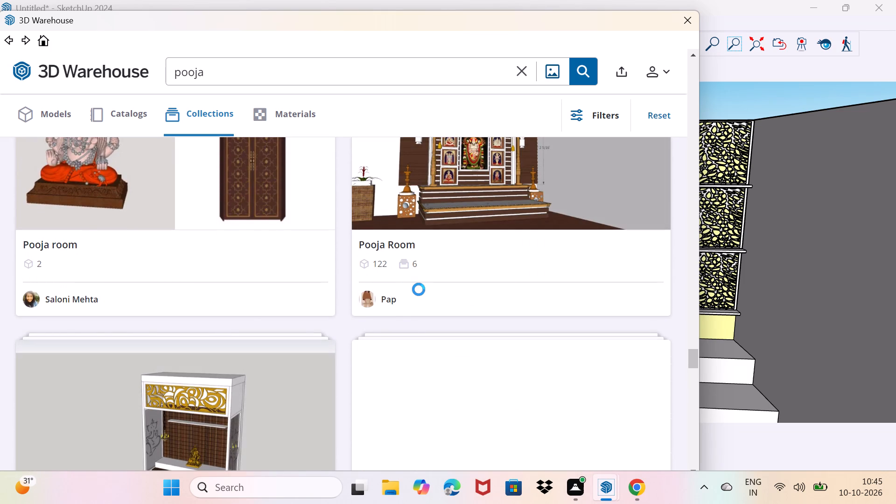
scroll(419, 289, up, 2)
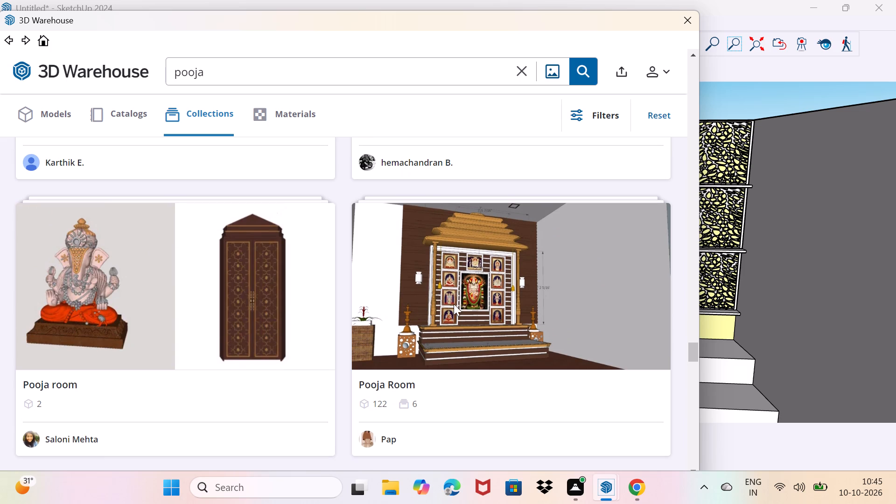
scroll(451, 304, down, 3)
scroll(449, 304, up, 1)
scroll(449, 304, down, 3)
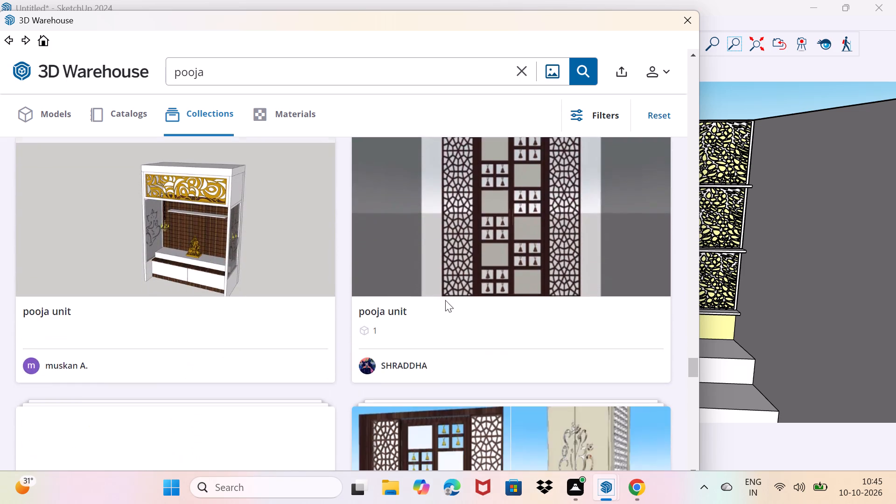
scroll(444, 299, down, 4)
scroll(444, 297, up, 3)
scroll(475, 211, up, 5)
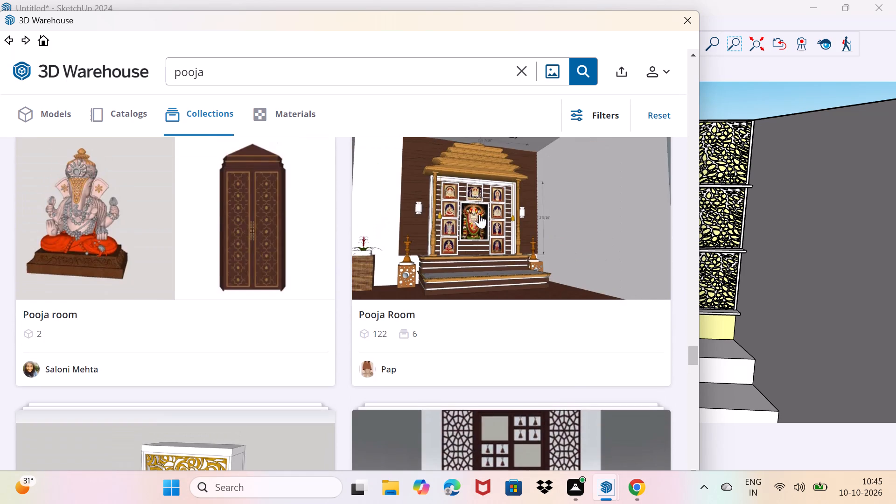
Open the 122-model Pooja Room collection previewing a golden-roofed altar and look through its models for suitable pooja room accessories.
click(482, 216)
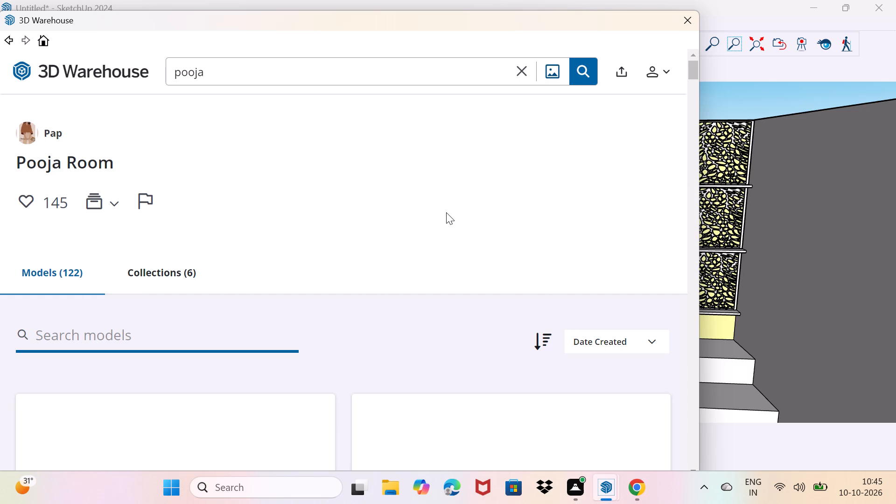
scroll(446, 212, down, 4)
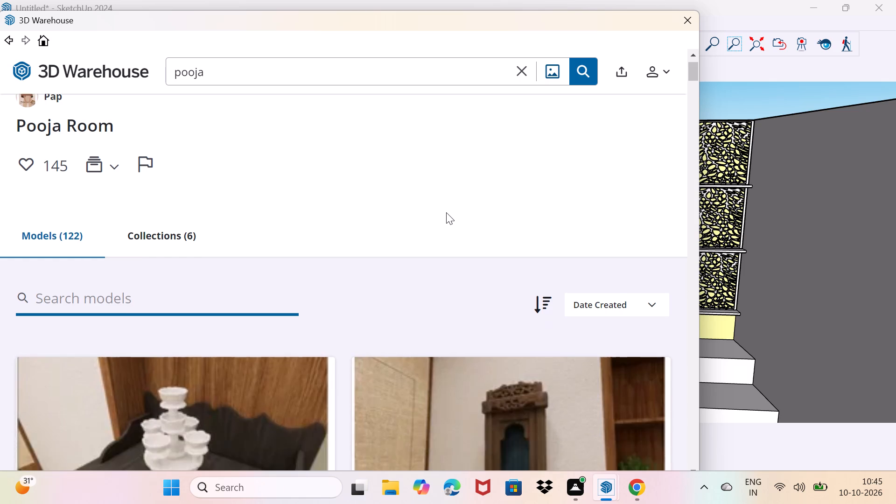
scroll(446, 209, down, 6)
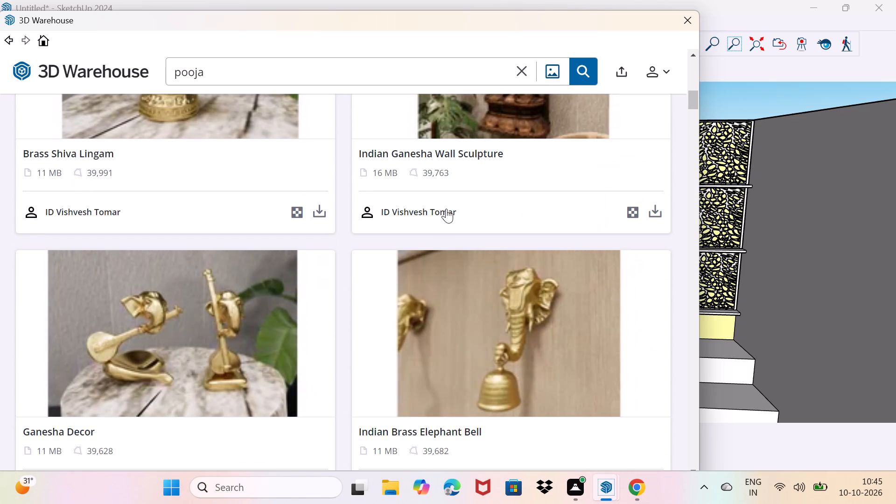
scroll(446, 209, down, 1)
scroll(446, 209, up, 3)
scroll(446, 209, down, 5)
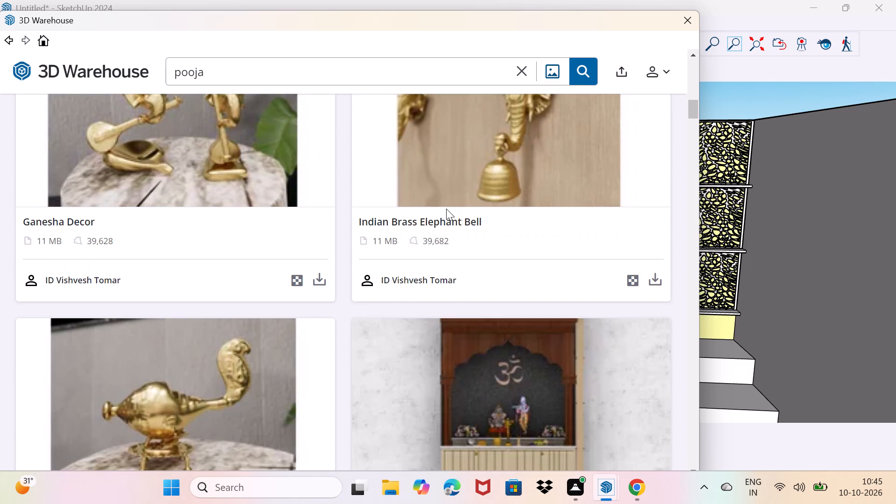
scroll(446, 209, down, 3)
scroll(446, 209, up, 1)
scroll(446, 209, down, 6)
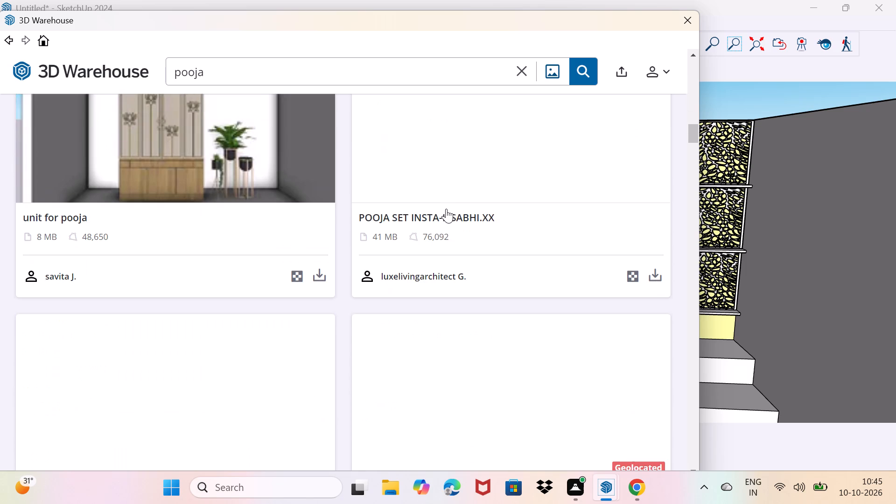
scroll(446, 209, up, 12)
scroll(446, 209, down, 3)
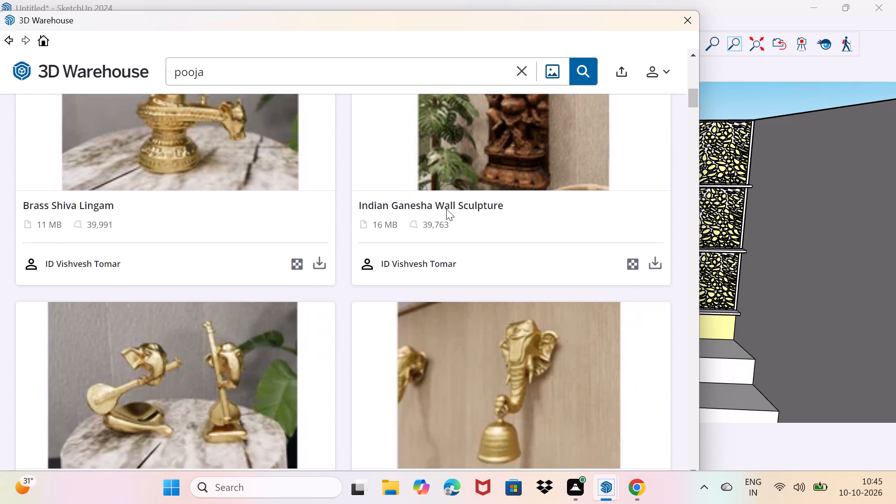
scroll(446, 209, down, 14)
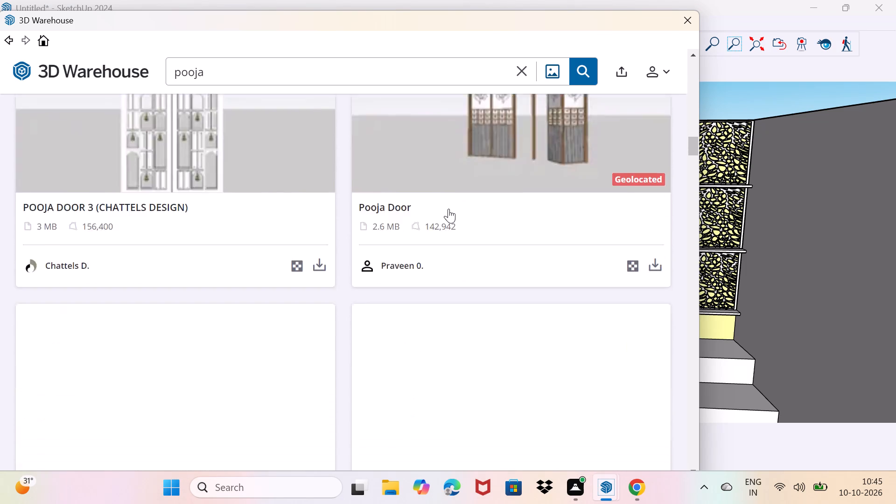
scroll(448, 209, down, 9)
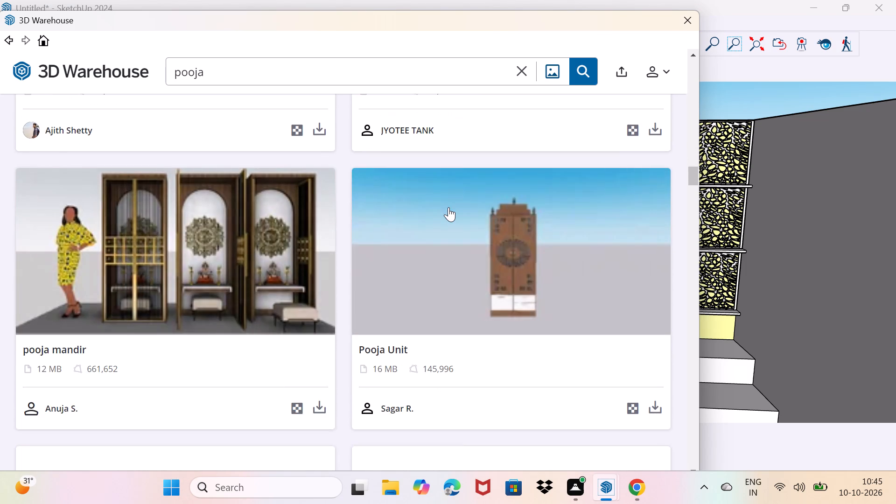
scroll(448, 207, down, 4)
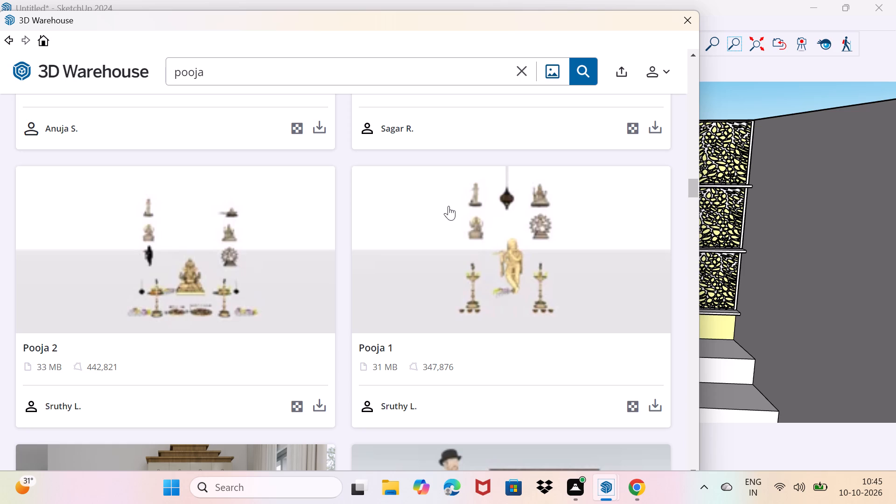
scroll(448, 206, down, 7)
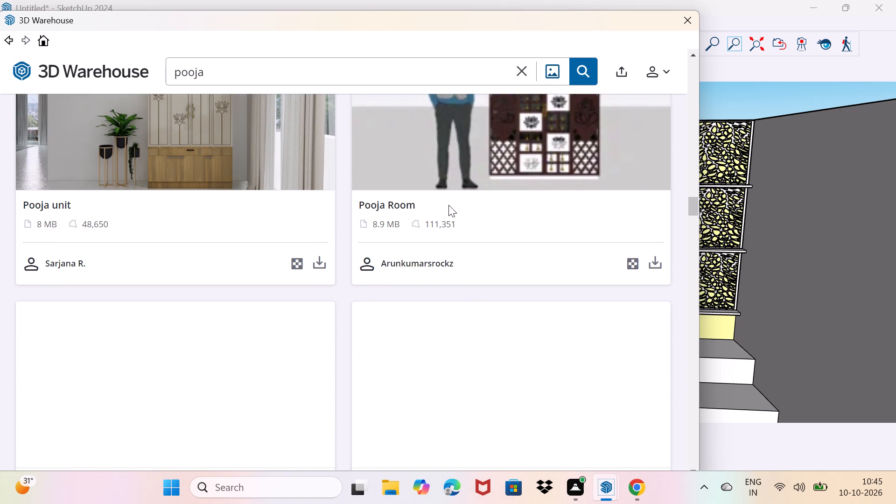
scroll(448, 205, down, 2)
scroll(448, 205, up, 5)
scroll(451, 200, down, 4)
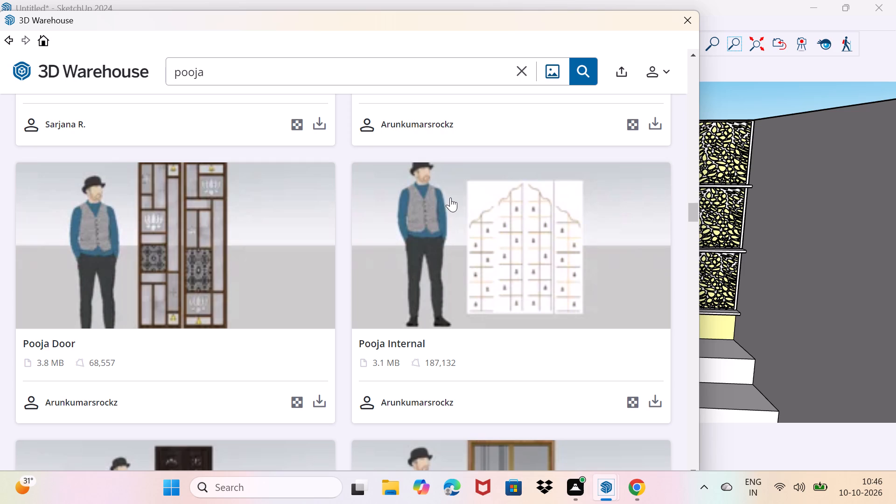
scroll(450, 197, down, 5)
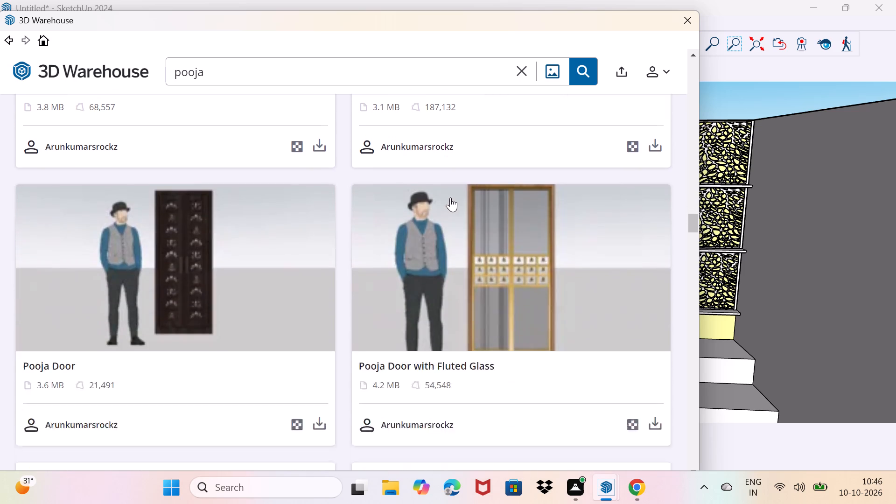
scroll(450, 197, down, 6)
scroll(454, 212, up, 4)
scroll(455, 212, down, 3)
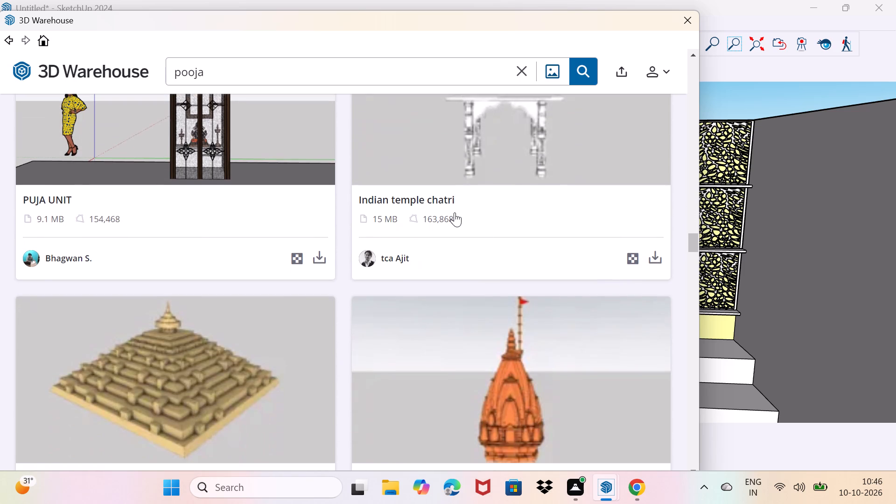
scroll(455, 212, down, 4)
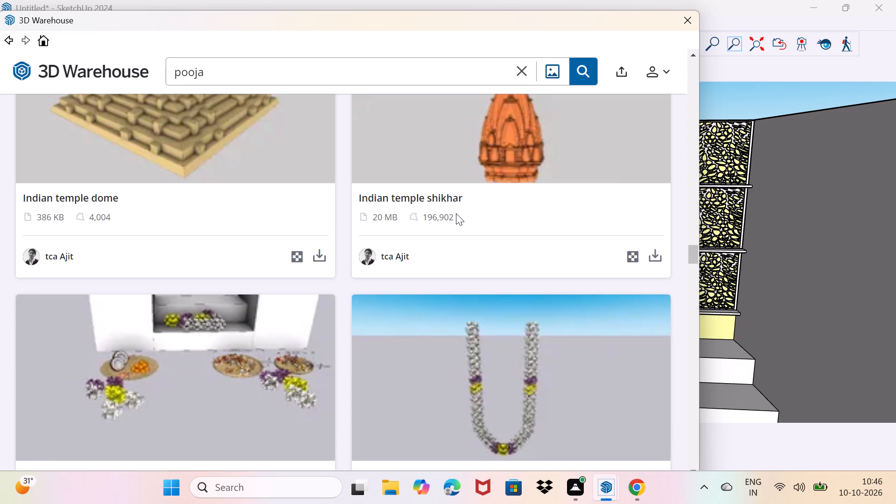
scroll(456, 213, down, 5)
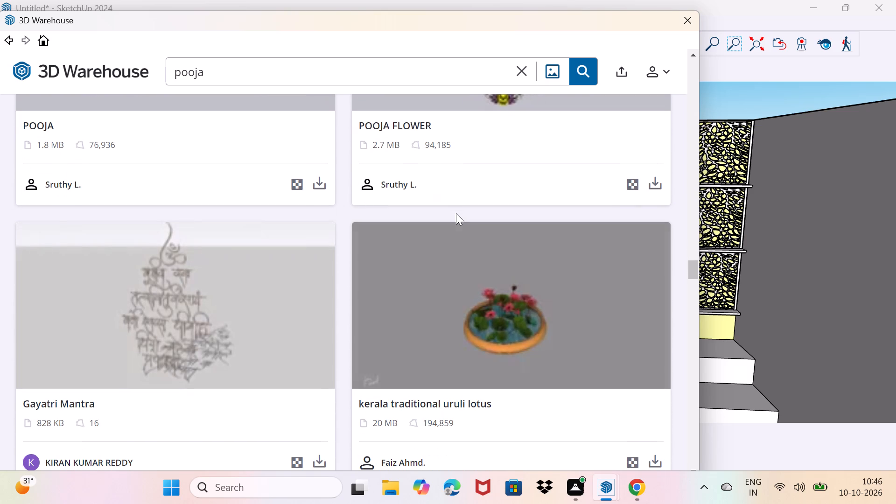
scroll(456, 213, down, 7)
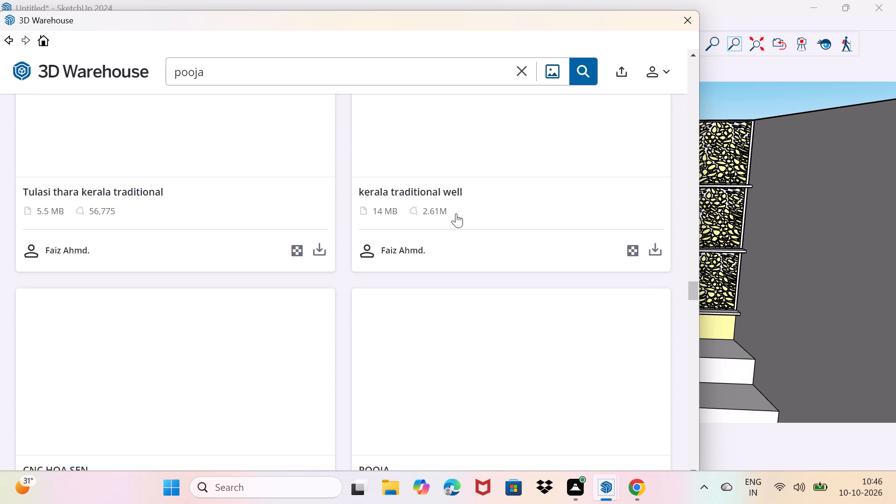
scroll(456, 213, up, 4)
scroll(456, 213, down, 9)
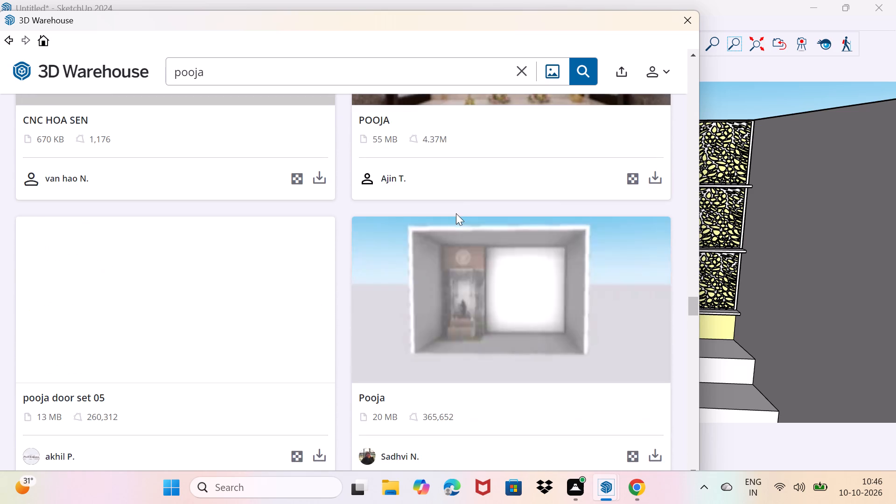
scroll(456, 213, down, 8)
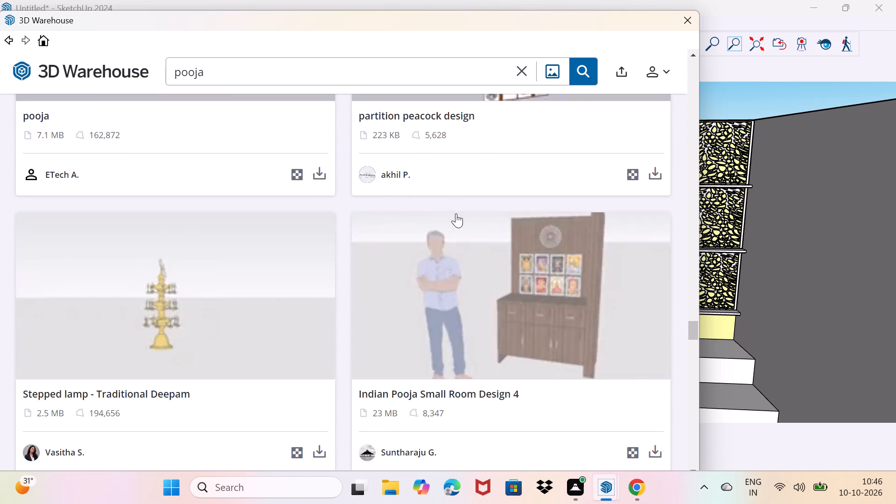
scroll(456, 213, down, 3)
scroll(456, 213, up, 3)
scroll(456, 213, down, 3)
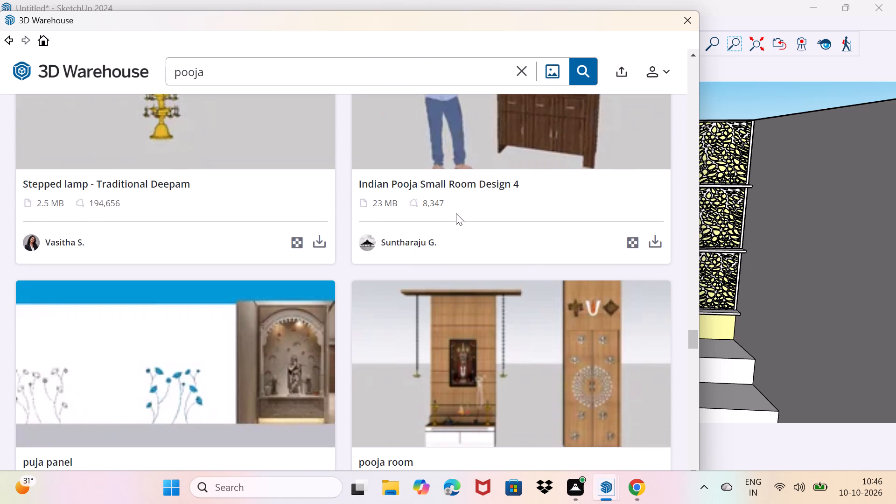
scroll(456, 213, up, 2)
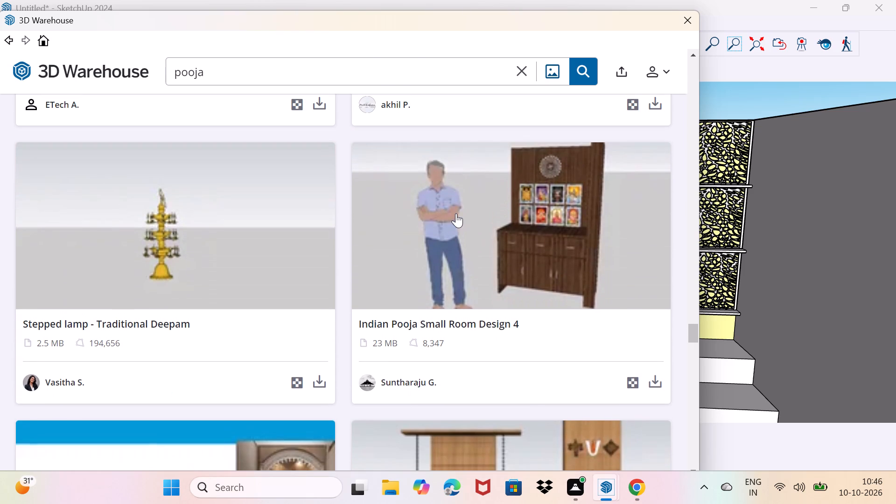
Open the Indian Pooja Small Room Design 4 model and download it directly into the current SketchUp model.
click(553, 209)
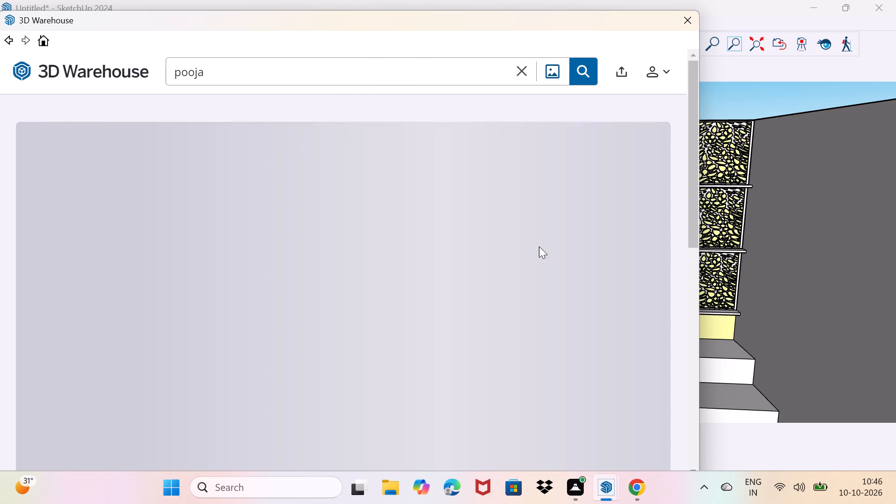
scroll(430, 265, down, 2)
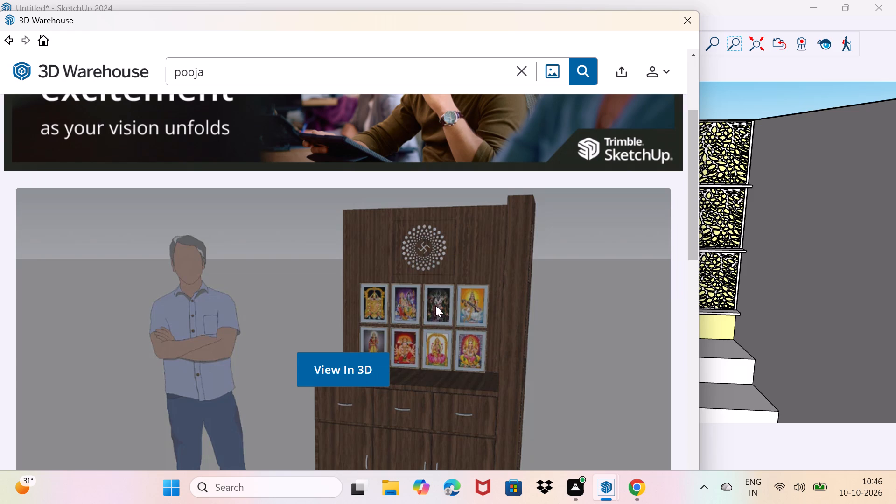
click(377, 374)
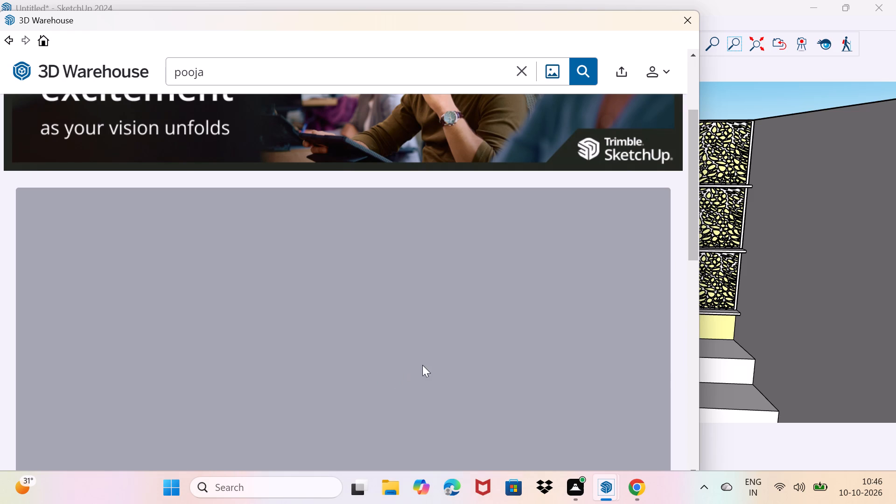
scroll(434, 312, down, 5)
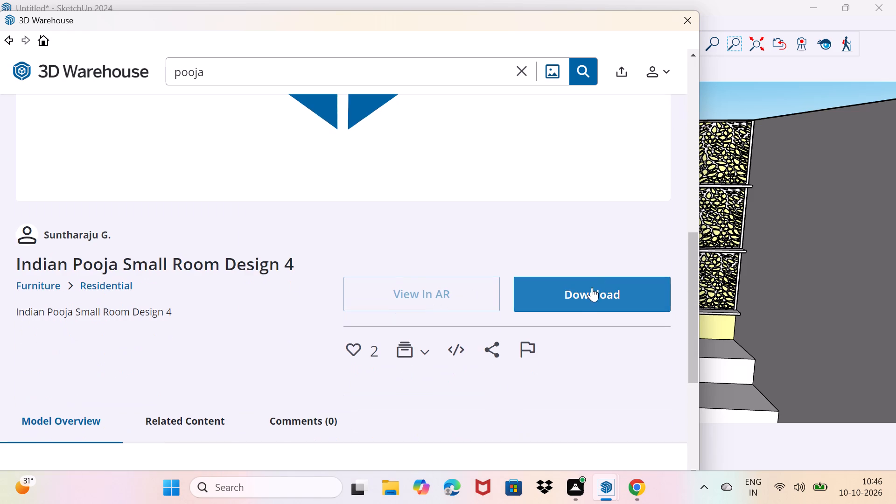
click(581, 301)
click(324, 270)
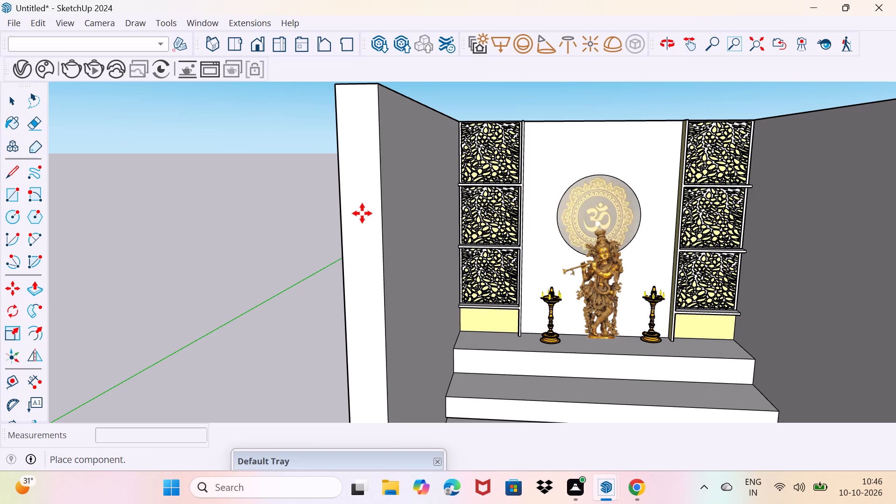
Place the downloaded pooja cabinet with the standing man on the ground outside the pooja room, beside its side wall, and deselect it.
scroll(179, 235, down, 5)
scroll(228, 231, down, 2)
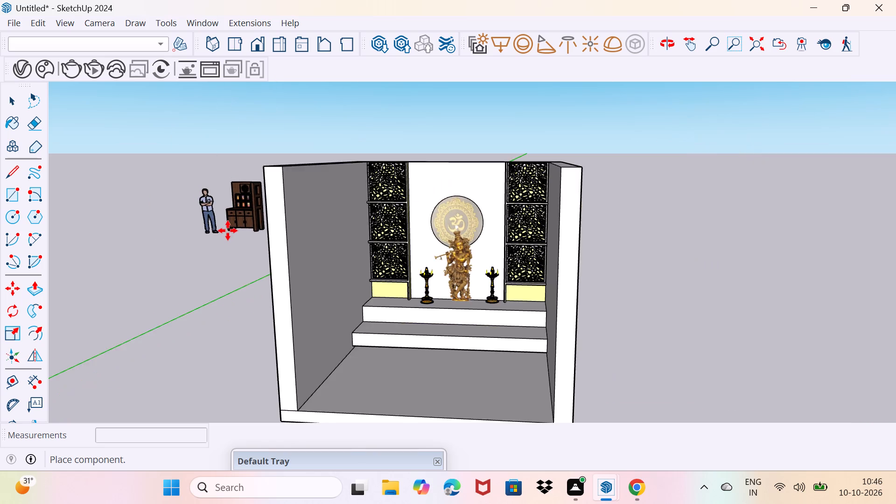
scroll(193, 315, up, 9)
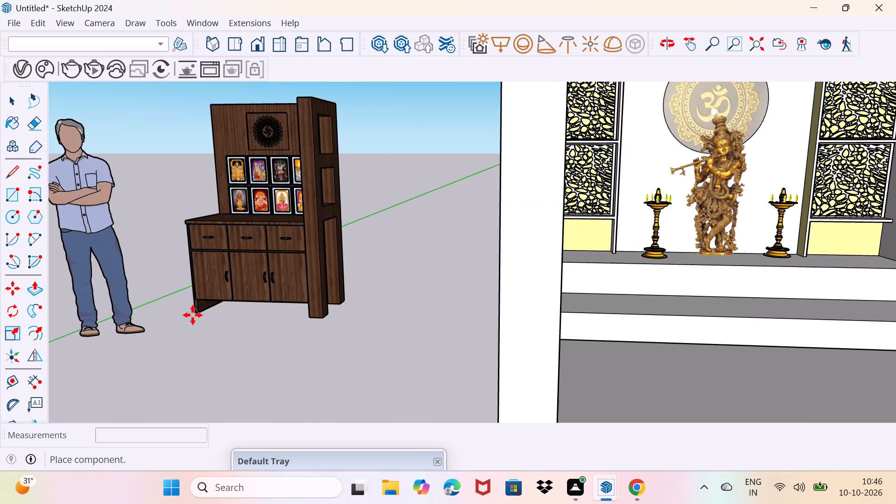
middle_drag(197, 346, 195, 376)
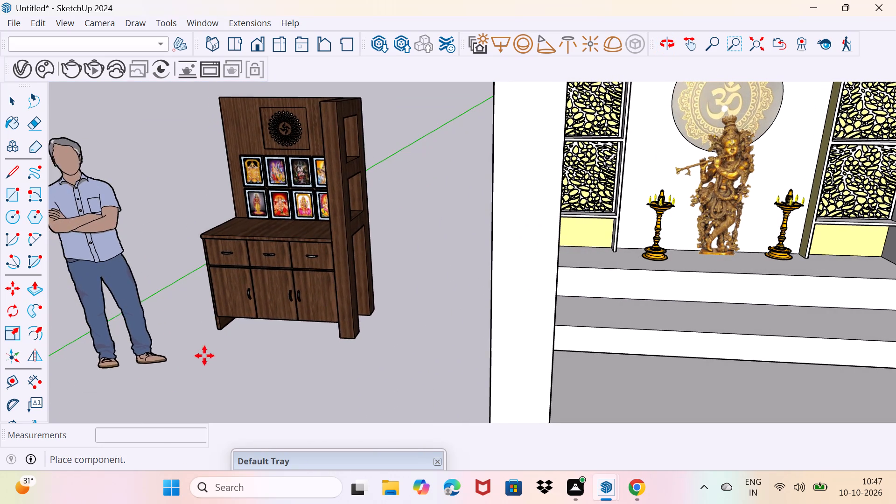
click(228, 356)
scroll(255, 288, up, 3)
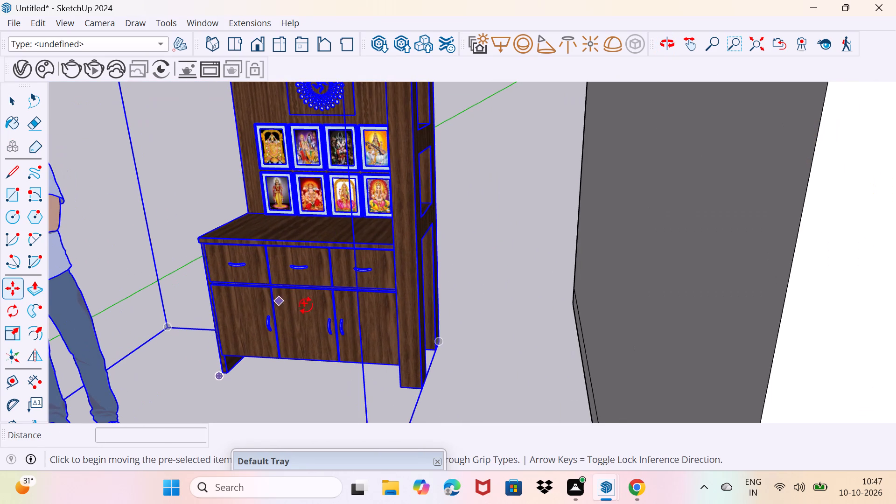
key(space)
drag(440, 365, 456, 361)
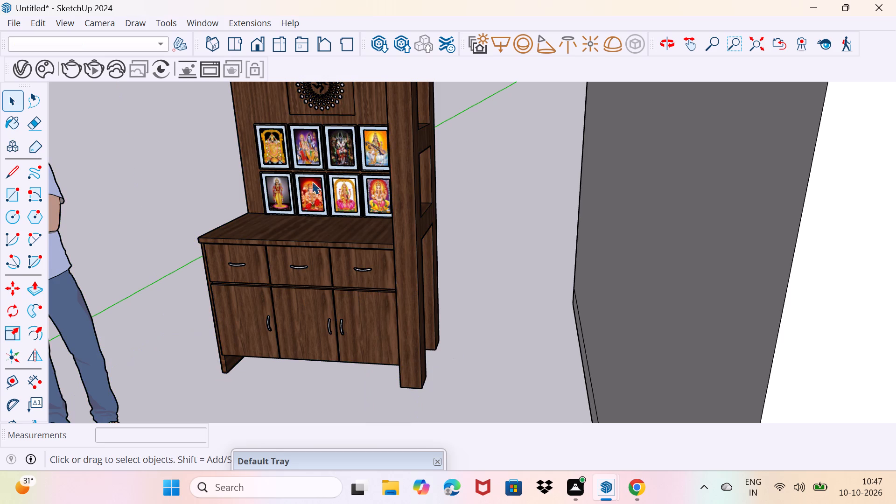
Open the downloaded cabinet's nested groups down to the level of the individual framed deity pictures.
scroll(308, 174, up, 4)
middle_drag(296, 175, 384, 162)
click(314, 144)
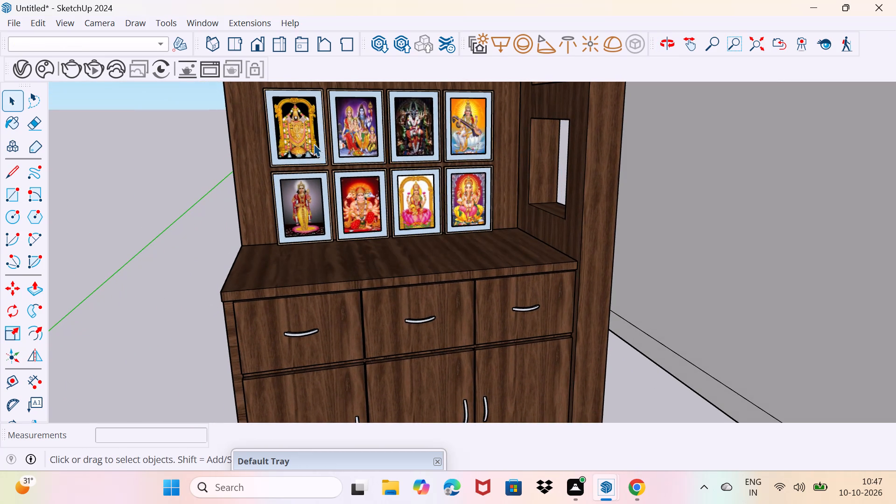
double_click(315, 144)
click(315, 144)
click(316, 146)
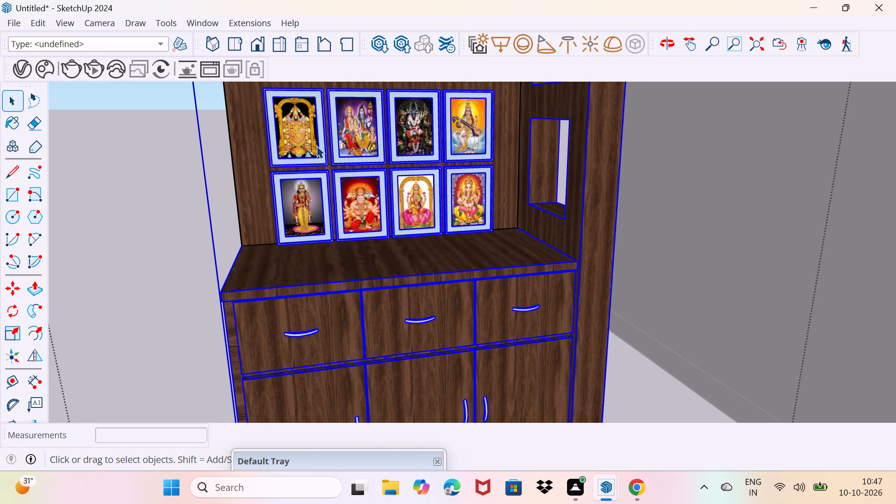
double_click(316, 146)
click(316, 146)
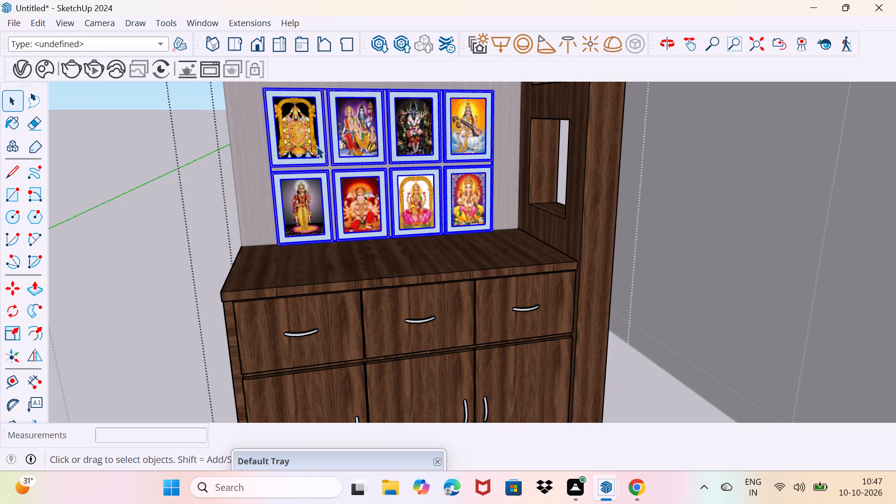
double_click(316, 146)
Move the gold Balaji picture from the cabinet's upper row onto the top shelf of the pooja room's left jali panel.
click(316, 146)
scroll(320, 160, up, 2)
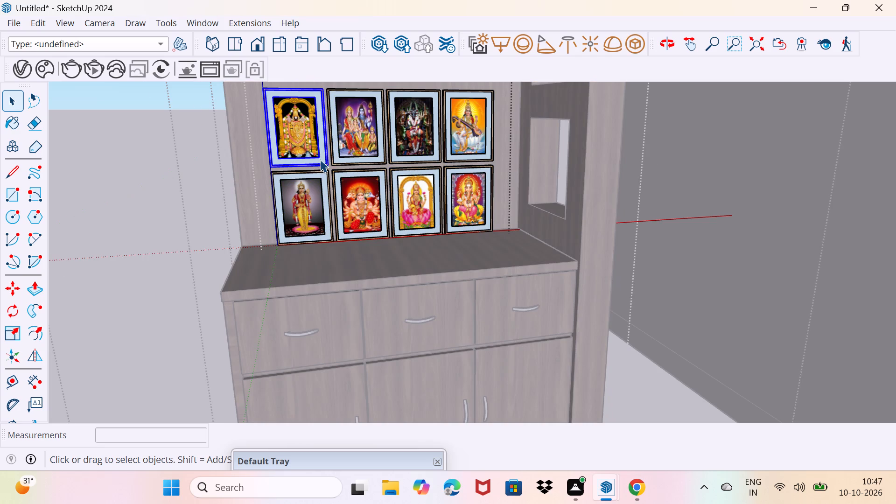
scroll(320, 160, up, 7)
key(m)
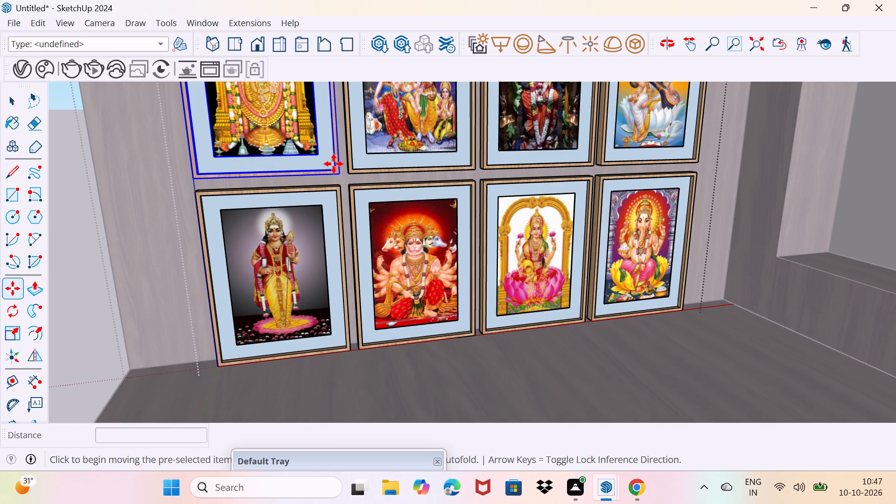
click(336, 173)
scroll(384, 182, down, 13)
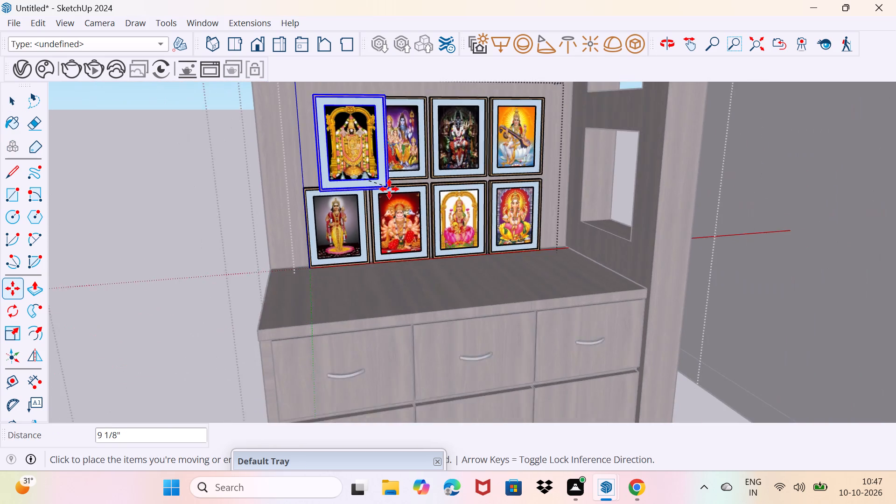
scroll(389, 189, down, 1)
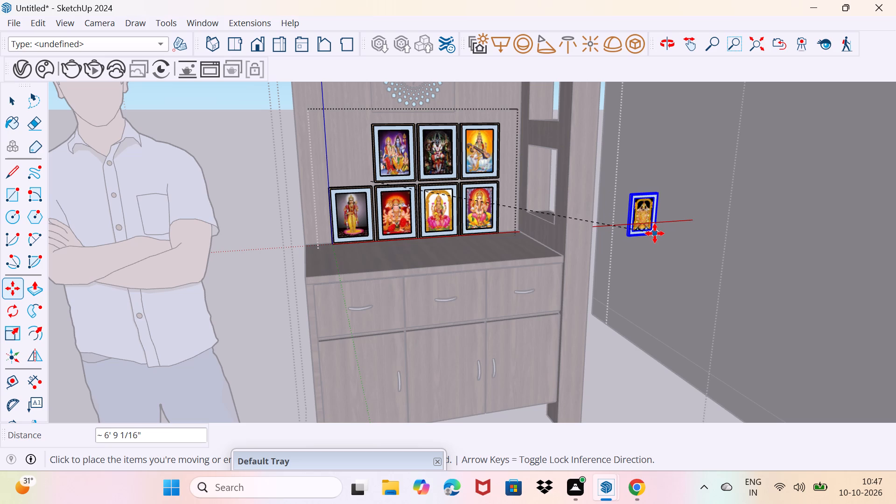
shift+middle_drag(655, 233, 249, 277)
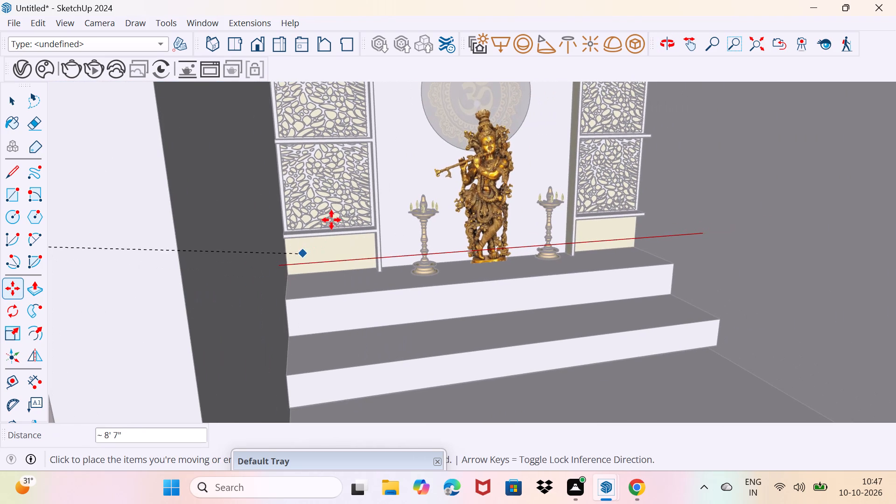
shift+middle_drag(331, 162, 287, 372)
scroll(291, 249, down, 1)
middle_drag(291, 249, 237, 268)
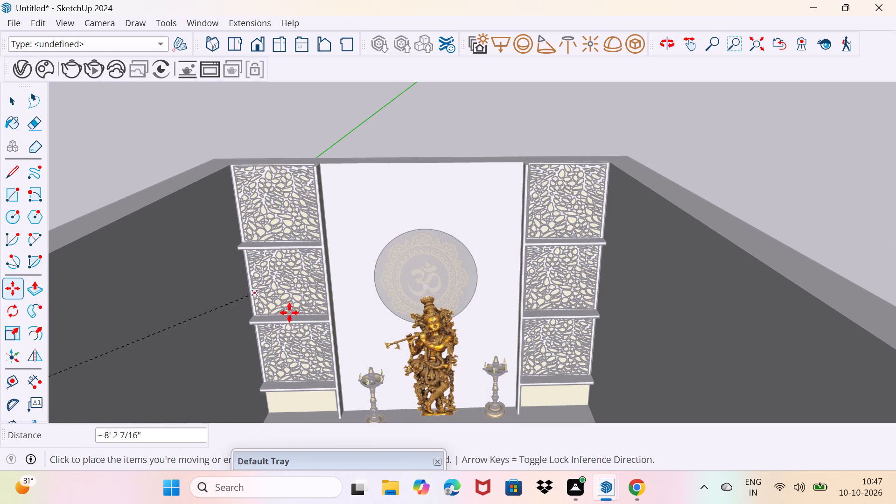
scroll(328, 356, down, 7)
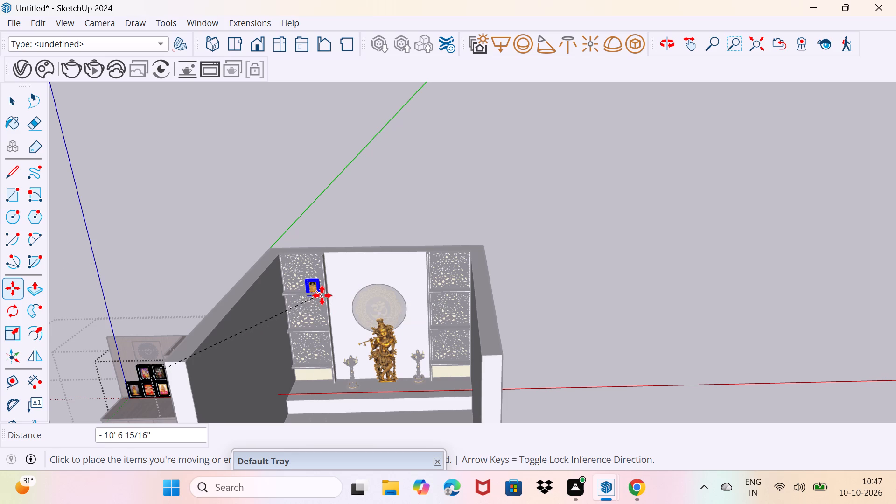
click(322, 295)
Move the framed Shiva family picture from the cabinet onto the top shelf of the pooja room's right jali panel.
scroll(294, 308, up, 3)
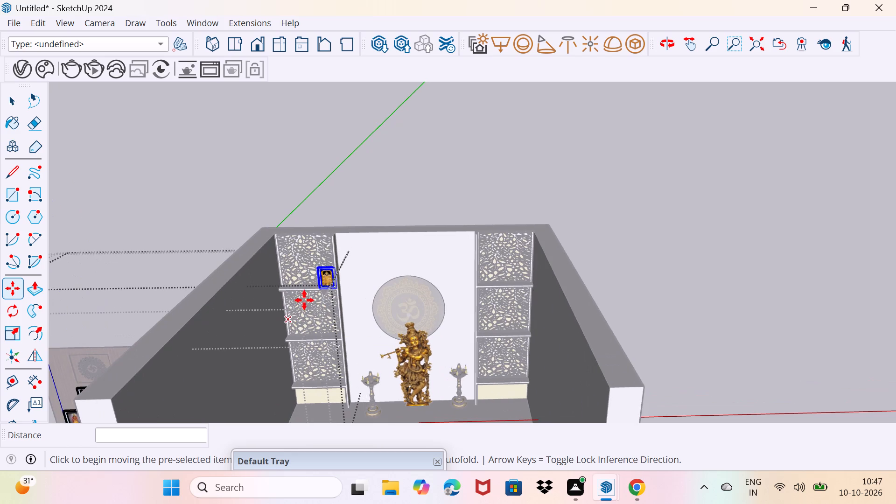
middle_drag(317, 282, 493, 188)
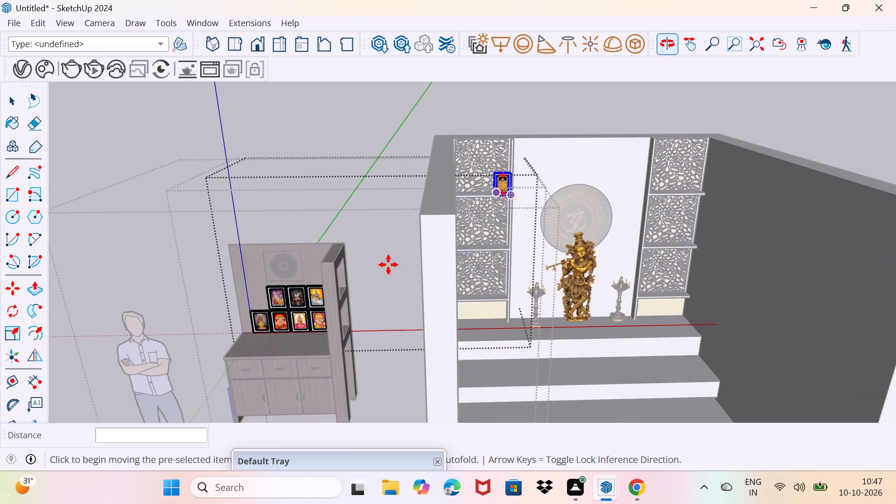
scroll(301, 307, up, 14)
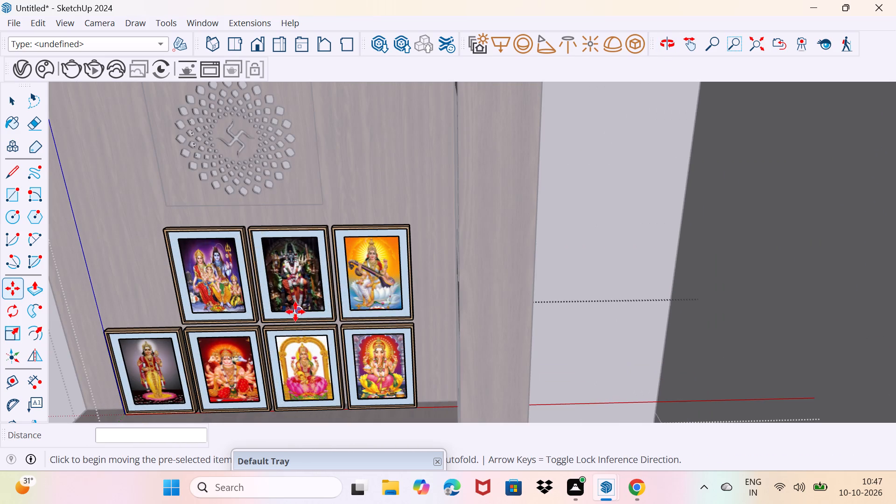
middle_drag(296, 313, 324, 282)
scroll(342, 279, up, 3)
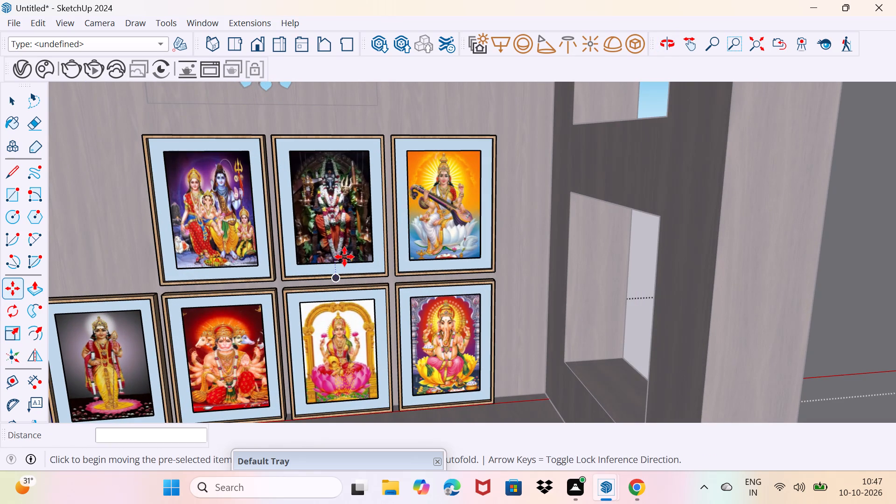
key(space)
click(338, 245)
scroll(338, 245, down, 2)
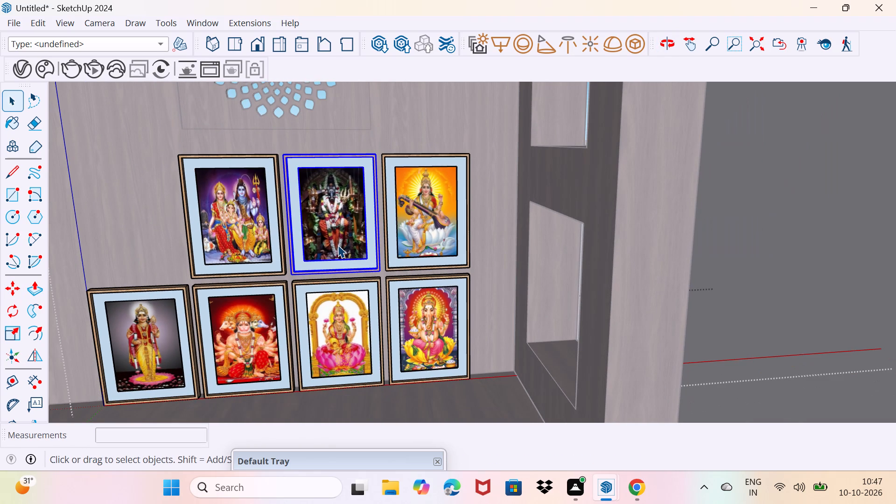
click(261, 244)
scroll(277, 266, up, 4)
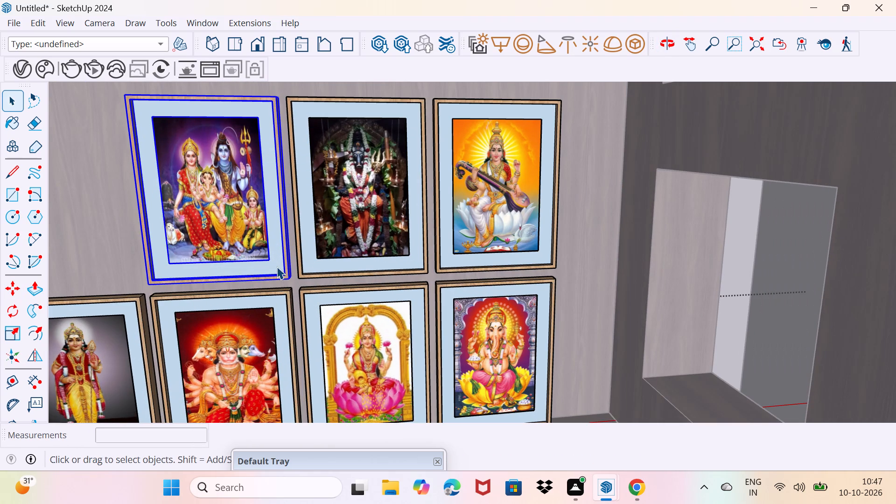
key(m)
click(285, 271)
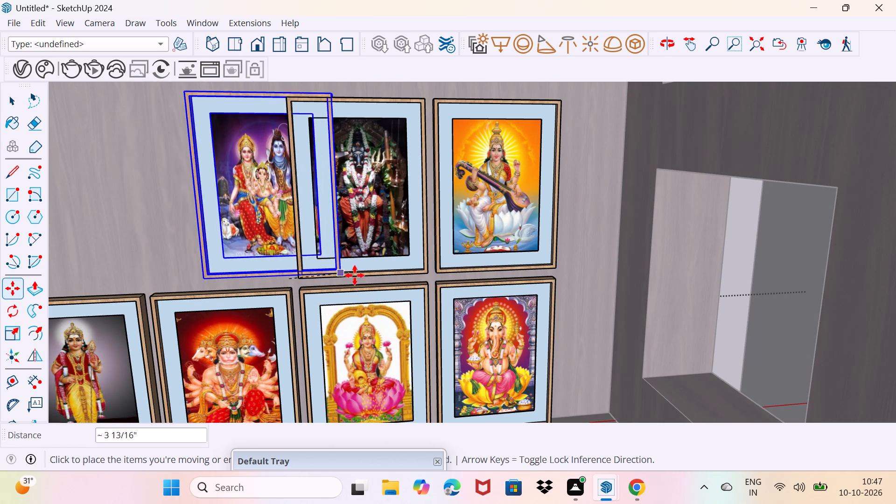
scroll(360, 278, down, 14)
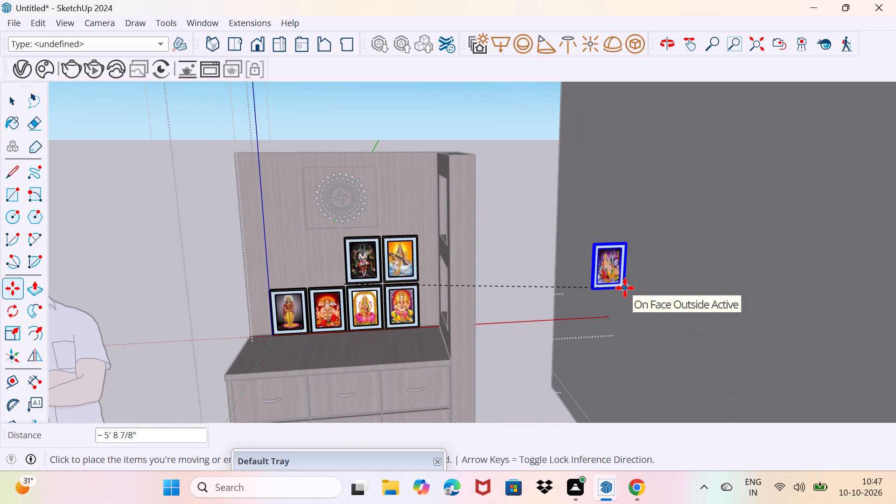
shift+middle_drag(625, 288, 270, 350)
middle_drag(602, 196, 460, 305)
scroll(544, 240, up, 9)
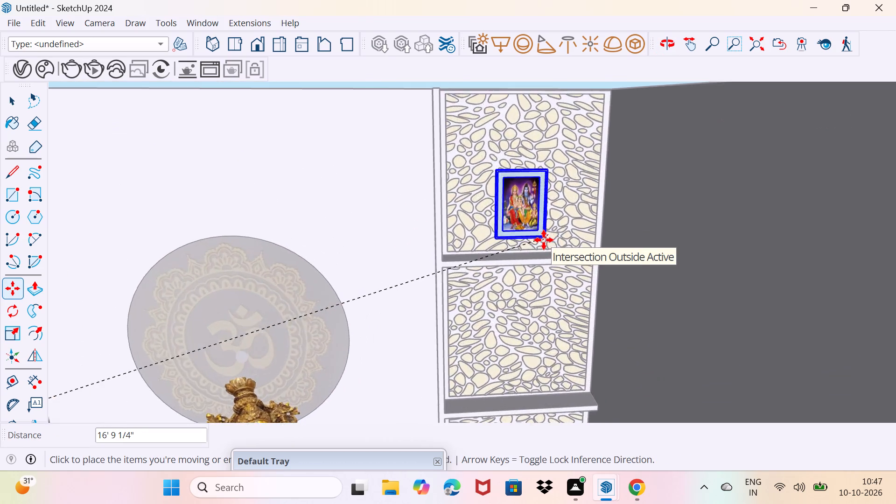
scroll(544, 240, up, 3)
scroll(586, 263, down, 6)
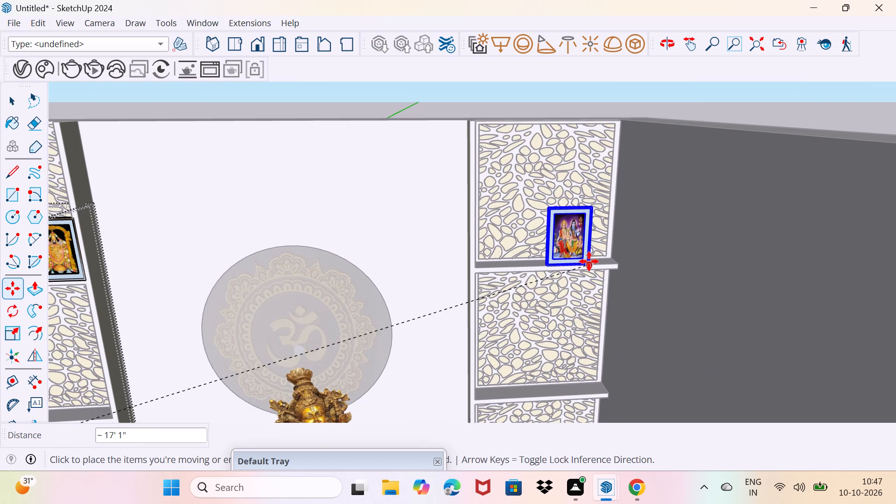
click(588, 261)
Move the standing deity picture from the cabinet's lower row onto the left jali panel's middle shelf, below the Balaji picture.
scroll(563, 282, down, 12)
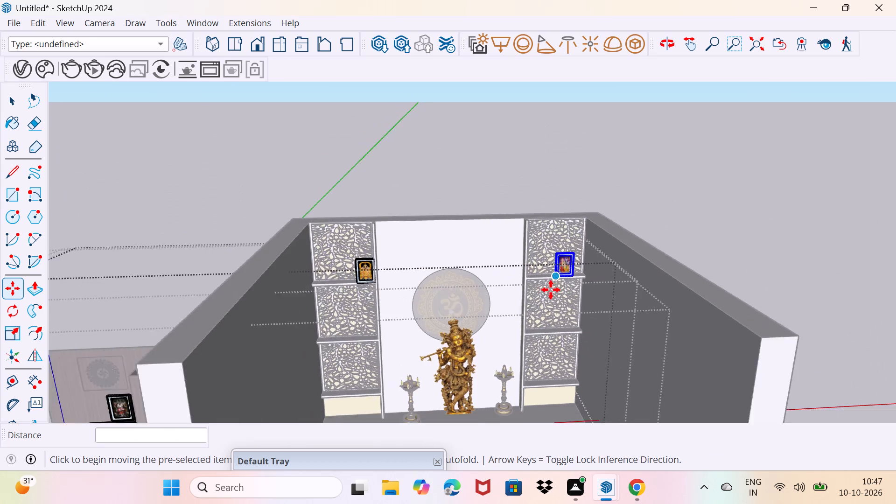
middle_drag(381, 340, 488, 258)
scroll(376, 309, up, 4)
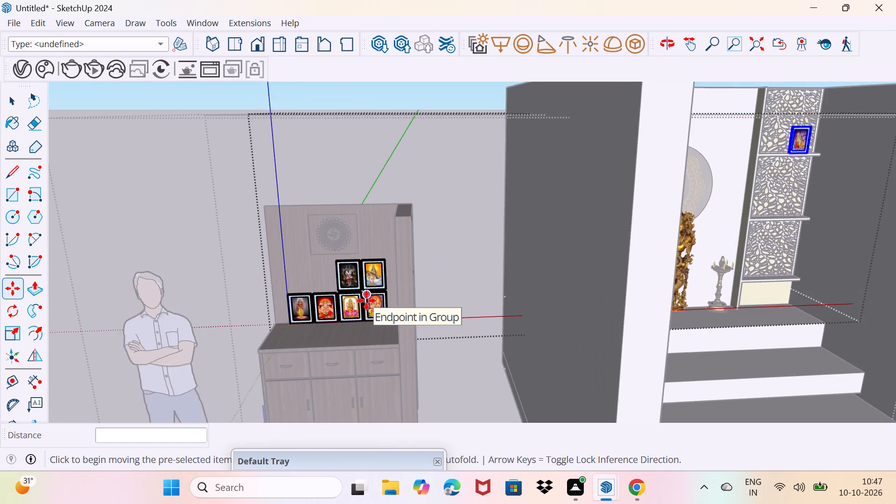
scroll(366, 301, up, 9)
key(space)
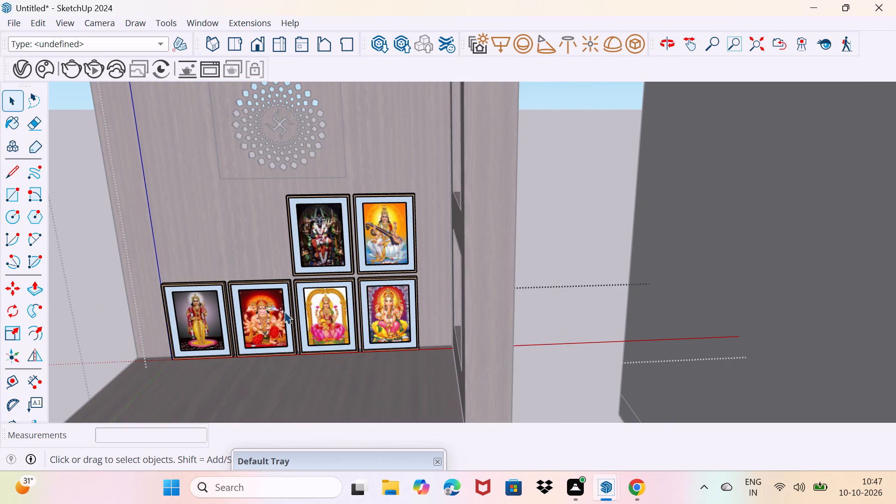
click(222, 318)
scroll(223, 332, up, 4)
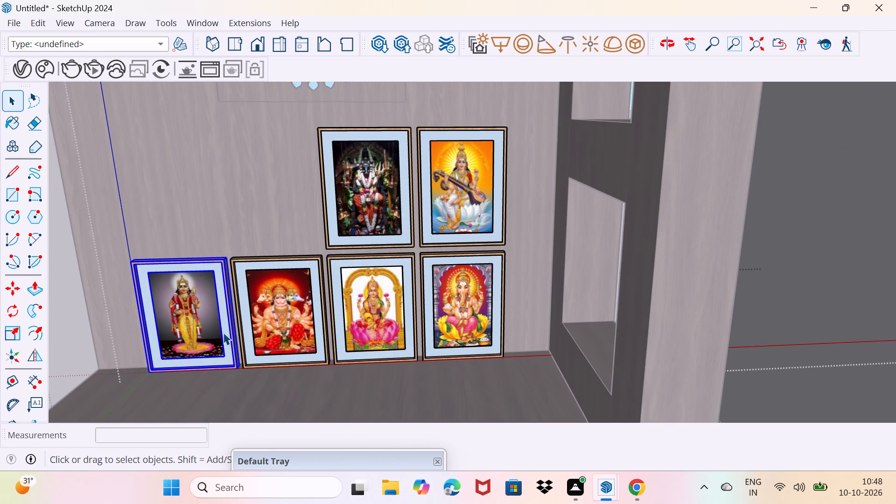
key(m)
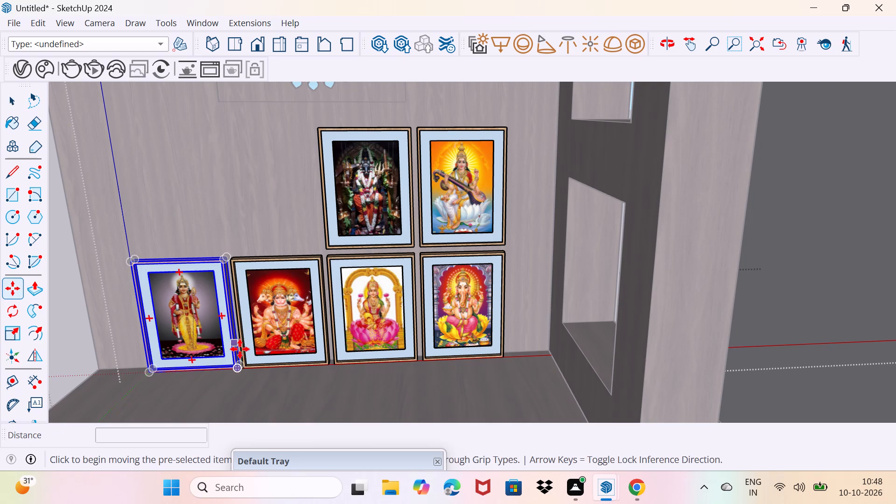
click(240, 367)
scroll(357, 361, down, 8)
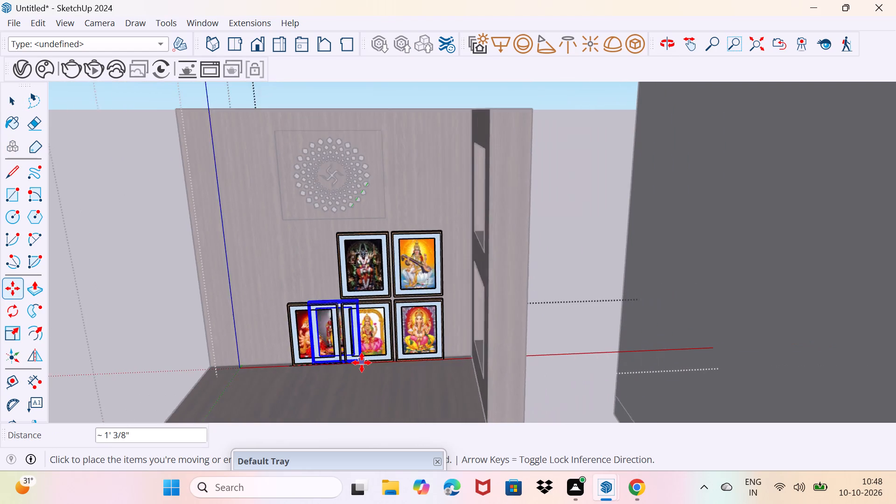
scroll(362, 363, down, 4)
shift+middle_drag(542, 318, 272, 394)
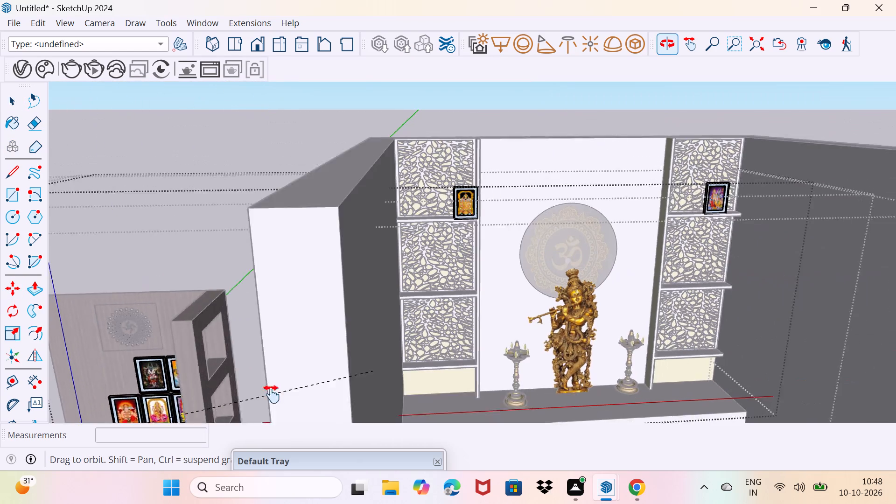
shift+middle_drag(272, 394, 232, 398)
scroll(291, 303, up, 6)
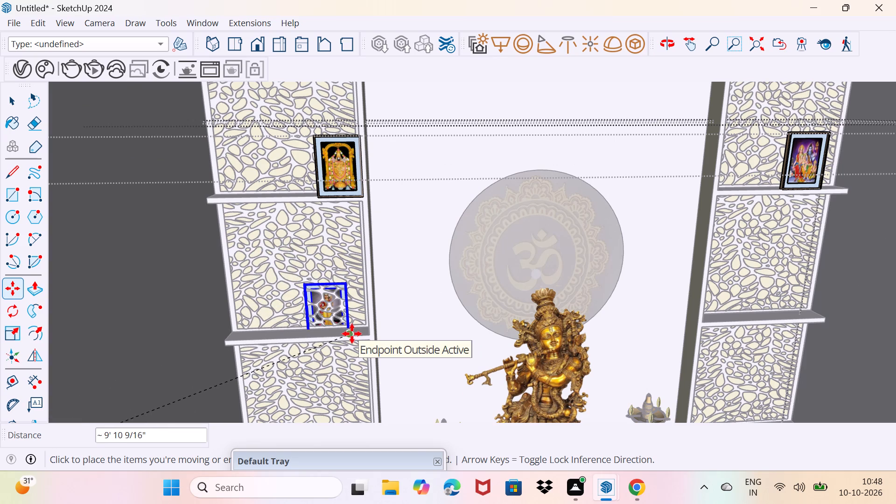
middle_drag(355, 331, 336, 342)
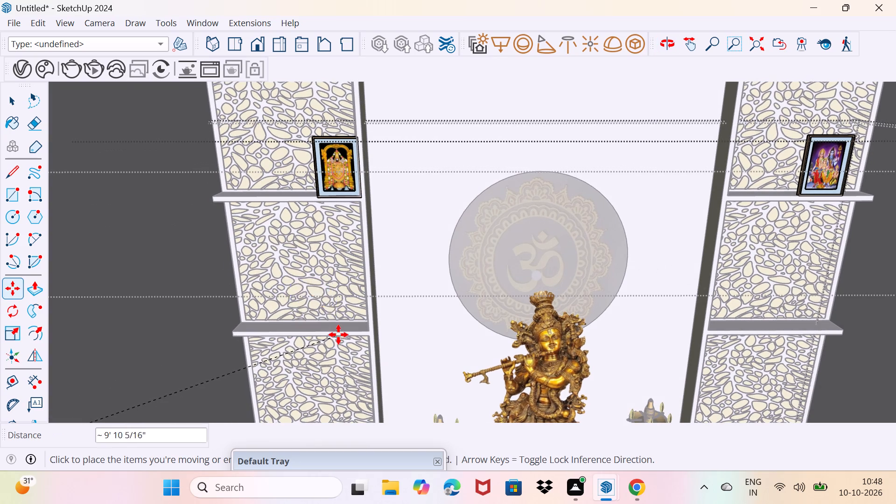
click(345, 335)
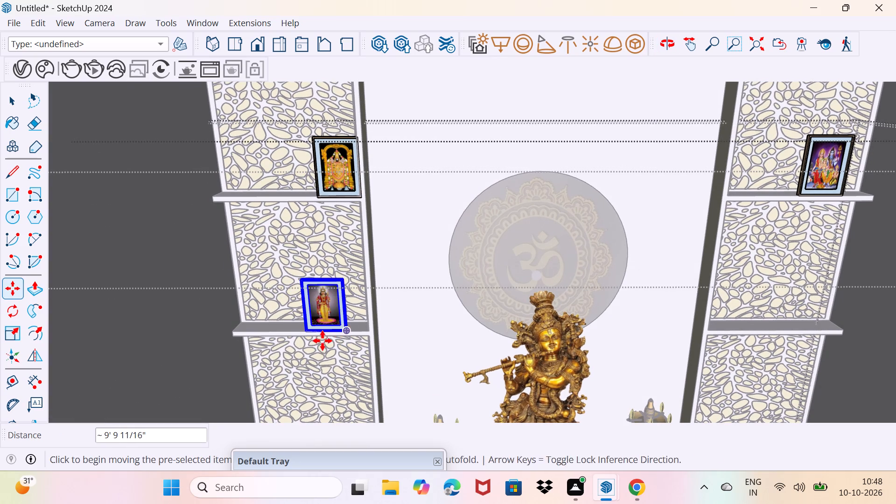
Move the framed Ganesha picture from the cabinet's lower row onto the right jali panel's middle shelf, below the Shiva family picture.
scroll(322, 341, down, 11)
middle_drag(321, 339, 484, 242)
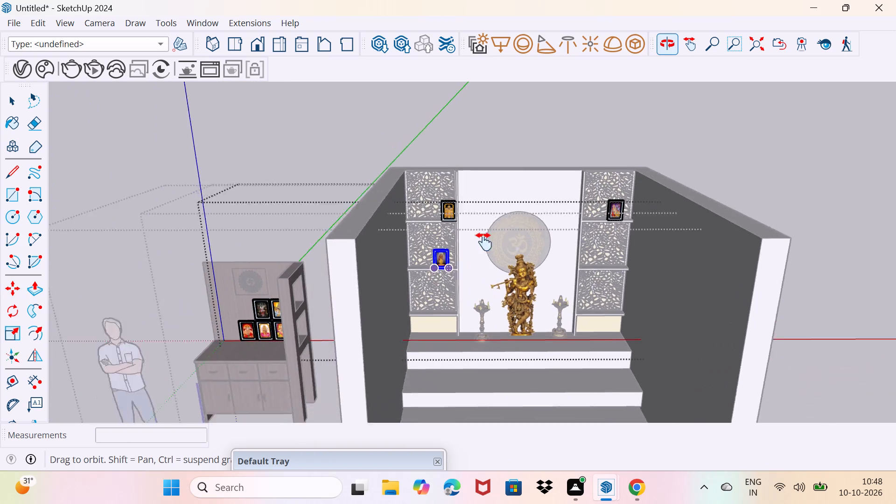
middle_drag(484, 242, 483, 243)
scroll(317, 304, up, 13)
middle_drag(319, 296, 354, 292)
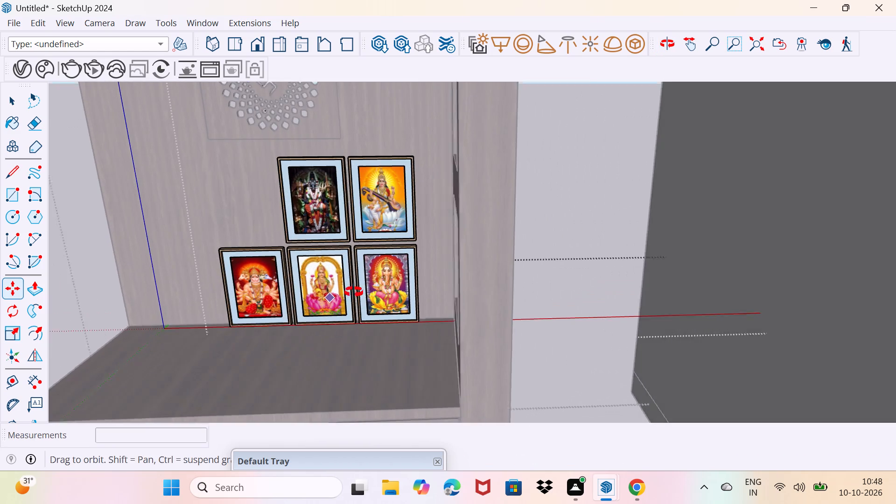
middle_drag(354, 292, 360, 287)
key(space)
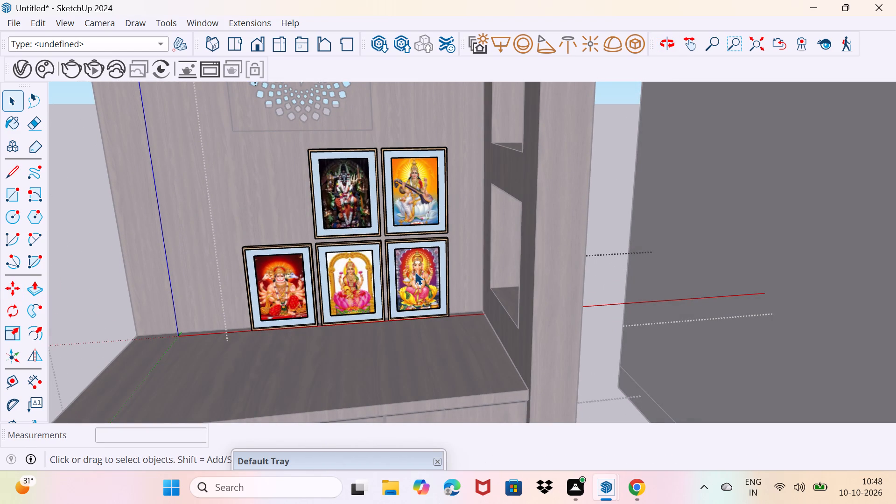
click(416, 273)
scroll(420, 280, up, 3)
key(m)
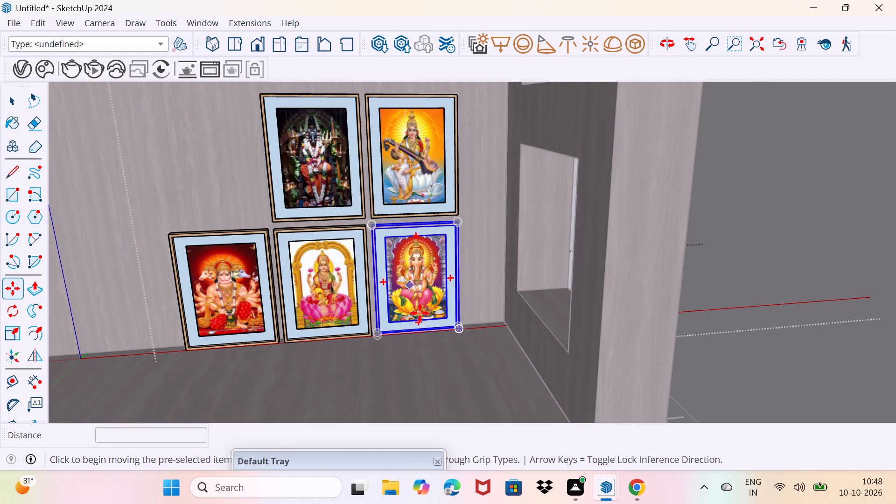
click(457, 328)
scroll(468, 337, down, 10)
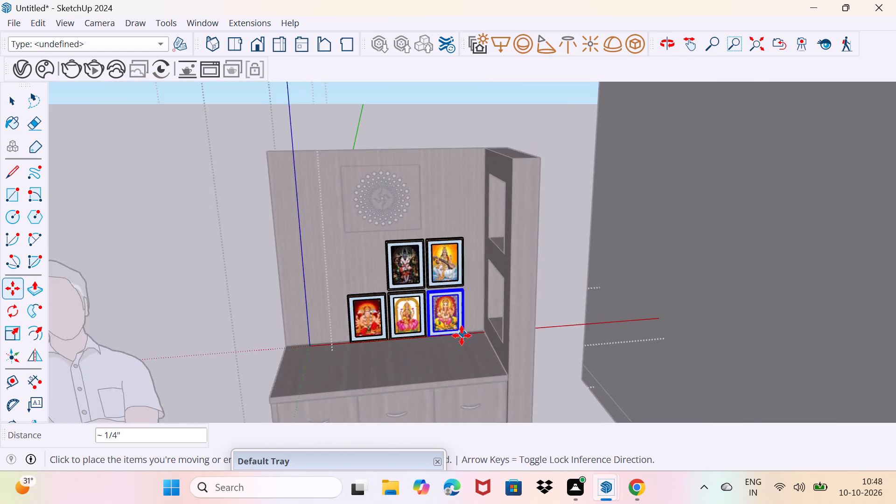
scroll(462, 336, down, 11)
scroll(649, 290, up, 3)
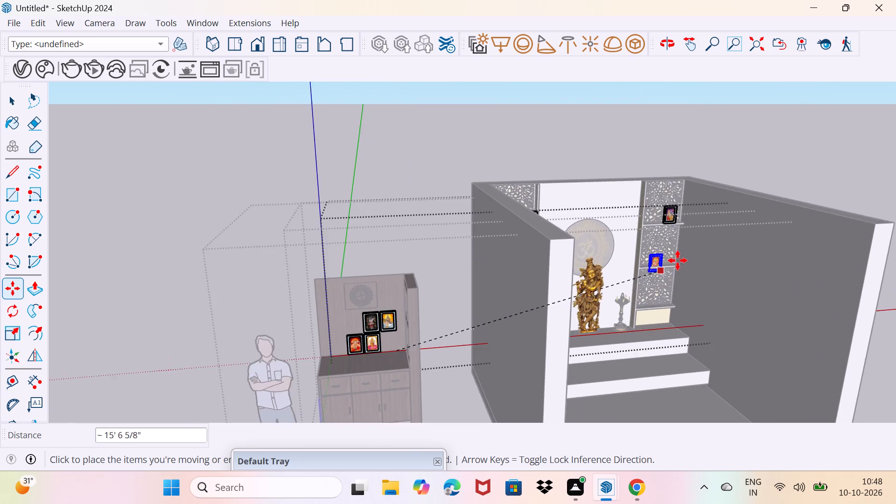
scroll(678, 260, up, 9)
scroll(642, 275, up, 7)
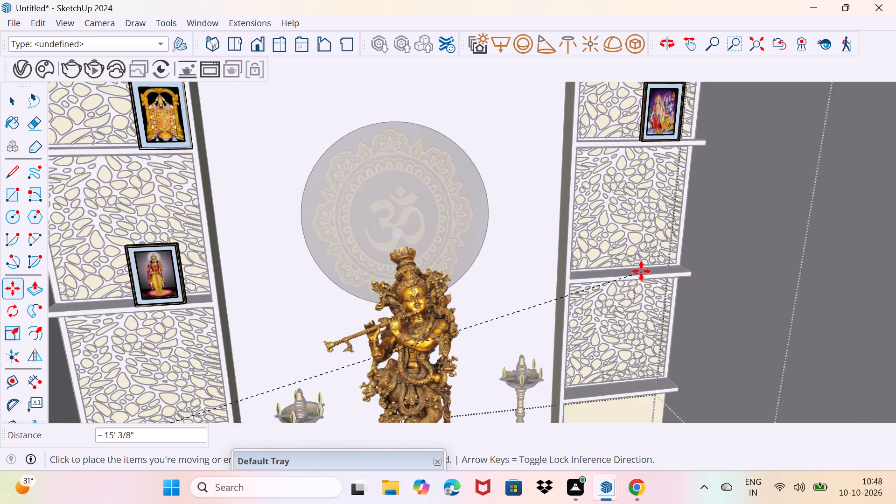
middle_click(663, 273)
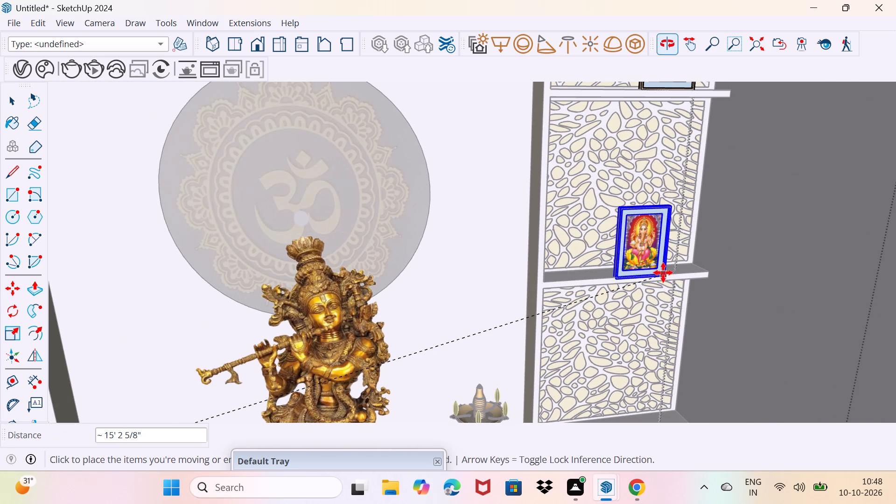
click(663, 273)
Move the dark garlanded deity picture from the cabinet's upper row onto the left jali panel's lowest shelf.
scroll(630, 283, down, 11)
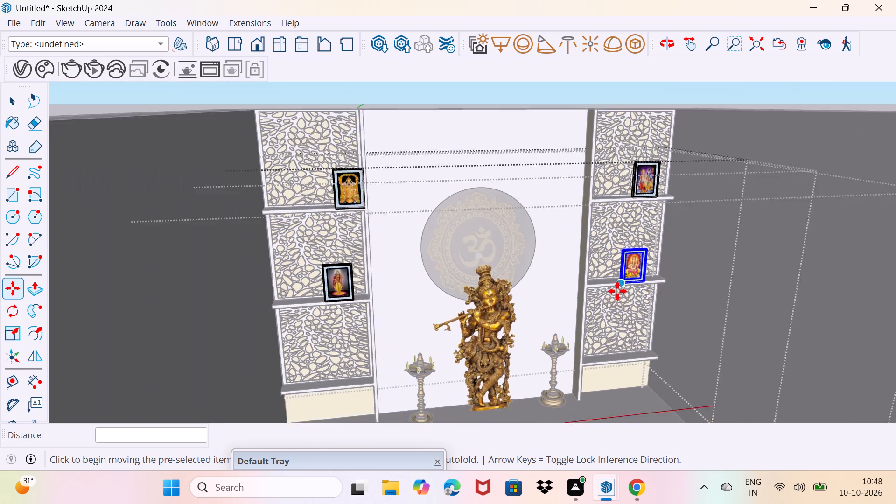
scroll(617, 291, down, 5)
middle_drag(334, 372, 352, 303)
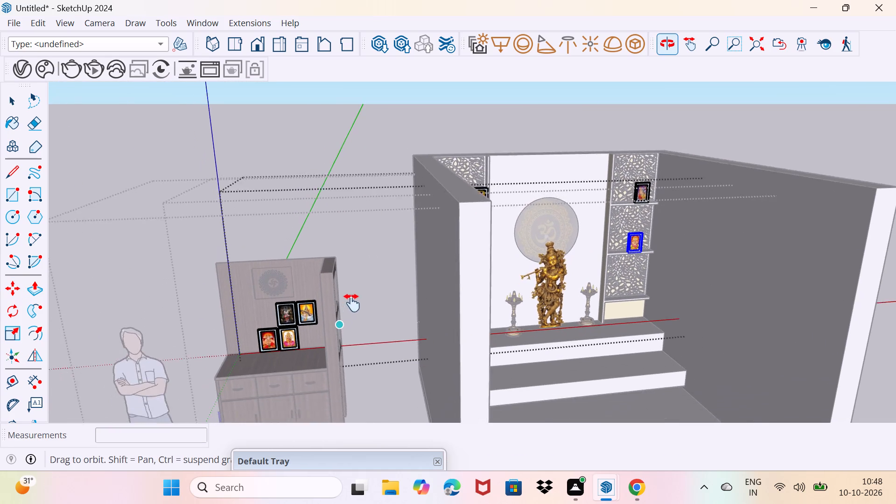
middle_drag(352, 303, 353, 301)
scroll(298, 296, up, 9)
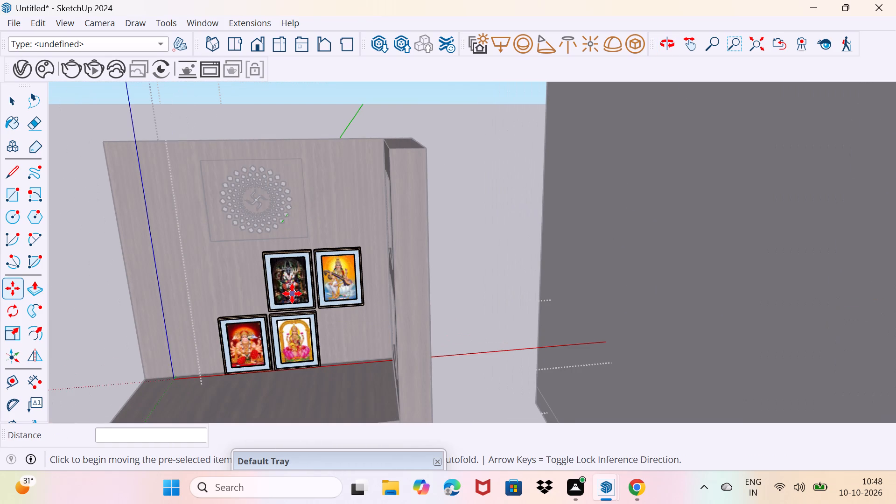
click(293, 293)
scroll(300, 293, up, 5)
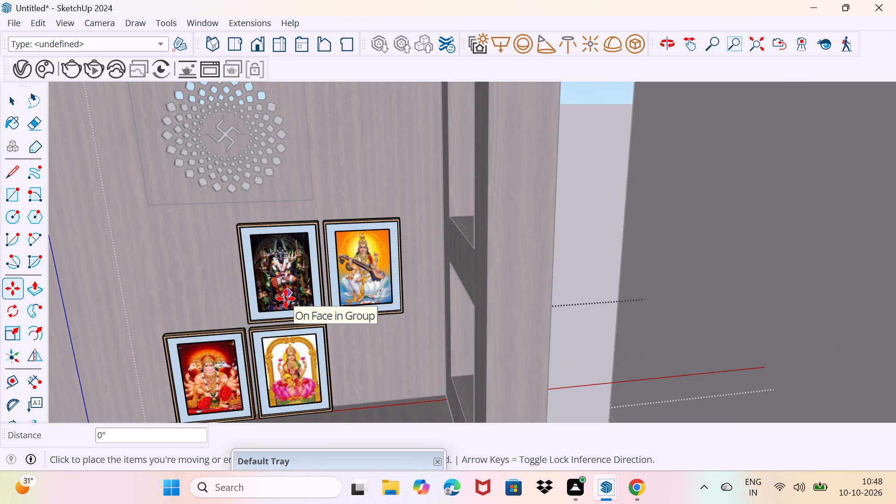
key(space)
click(284, 299)
scroll(293, 301, up, 4)
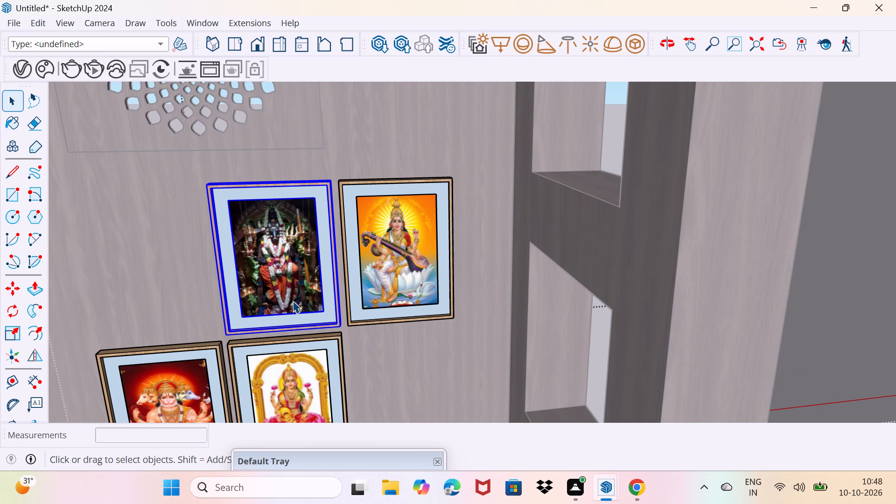
key(m)
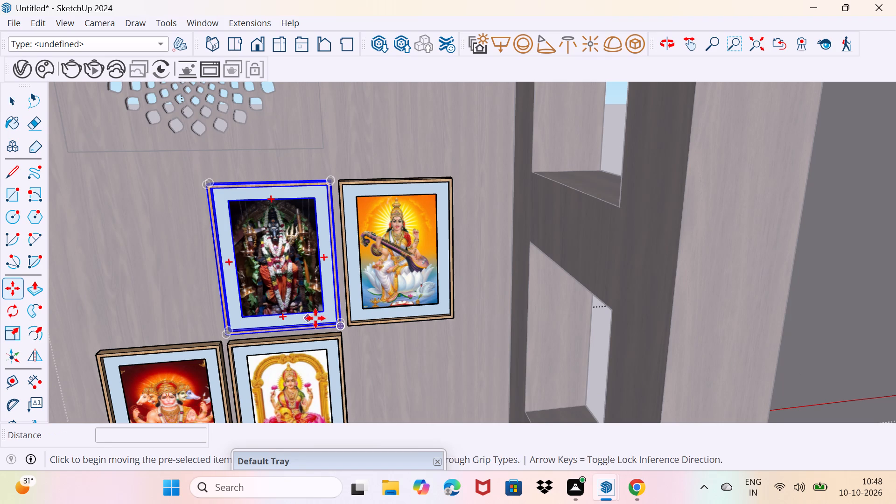
click(339, 323)
scroll(350, 327, down, 10)
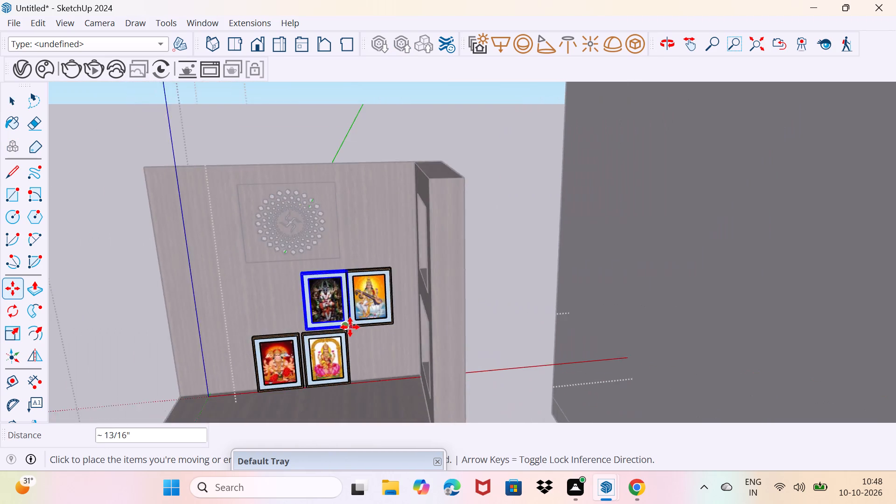
scroll(350, 327, down, 14)
scroll(502, 307, up, 4)
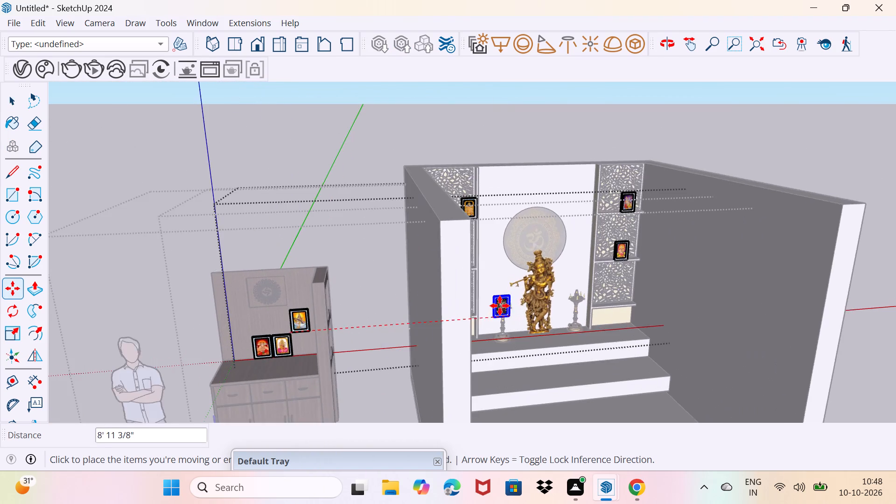
scroll(500, 306, up, 10)
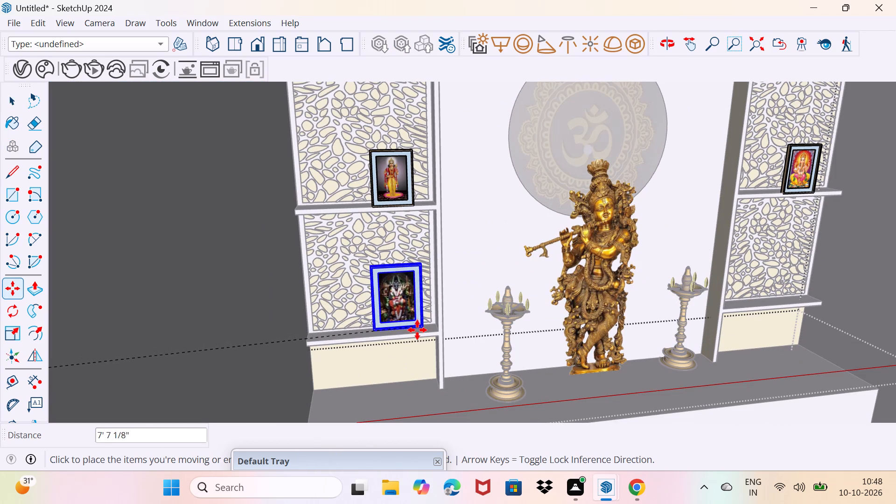
click(417, 331)
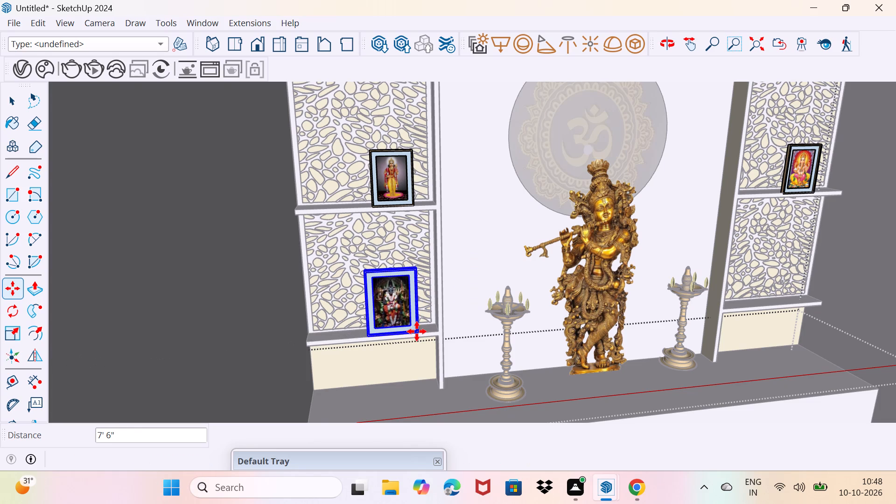
Move the red multi-faced Hanuman picture from the cabinet onto the right jali panel's lowest shelf, below the Ganesha picture.
scroll(413, 329, down, 14)
scroll(240, 369, up, 3)
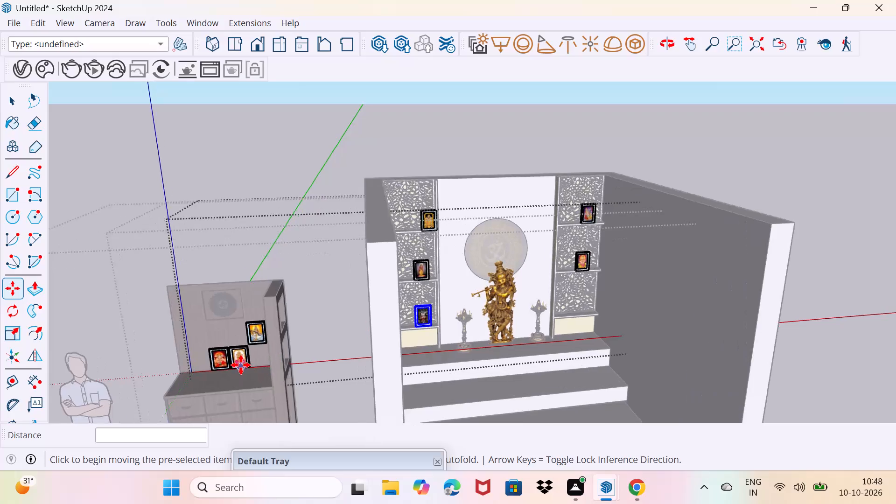
scroll(241, 365, up, 5)
key(space)
click(209, 362)
scroll(205, 366, up, 2)
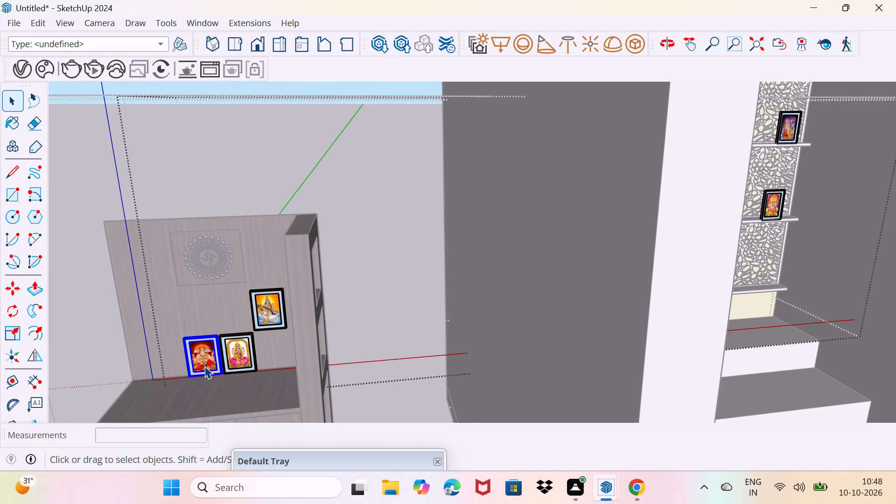
scroll(204, 366, up, 7)
key(m)
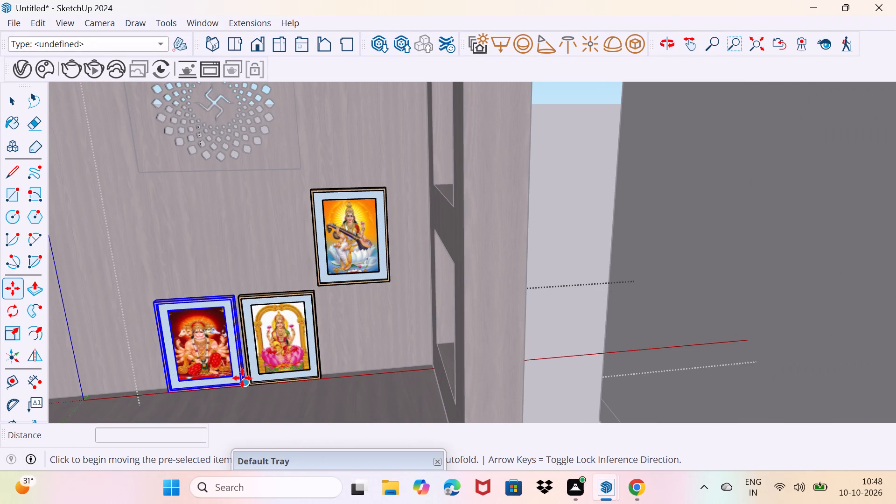
click(241, 379)
scroll(315, 373, down, 15)
scroll(322, 370, up, 2)
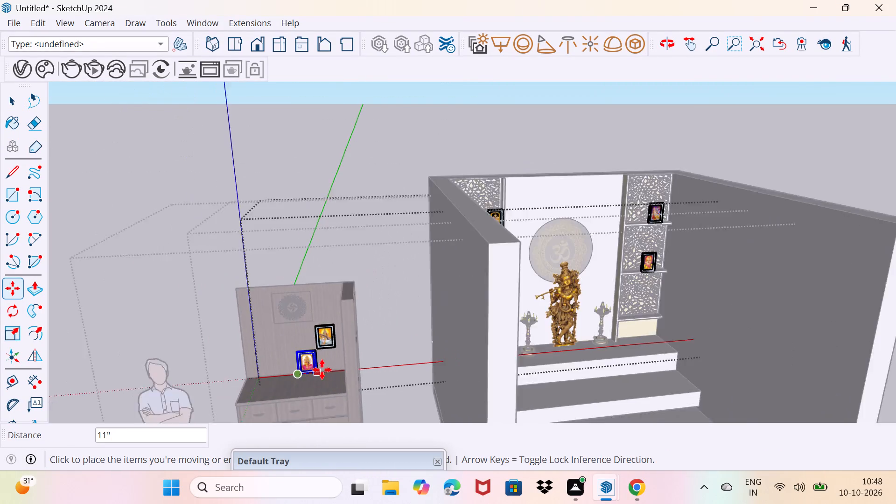
scroll(322, 370, down, 3)
scroll(641, 318, up, 3)
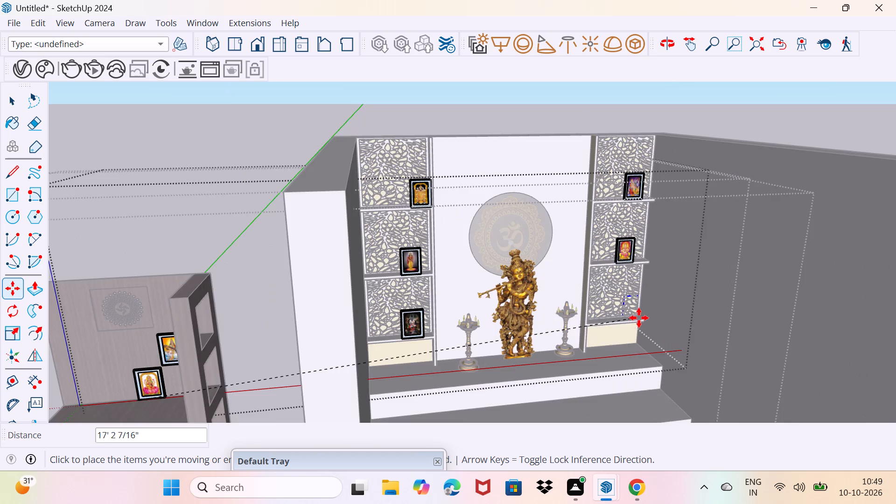
scroll(639, 318, up, 8)
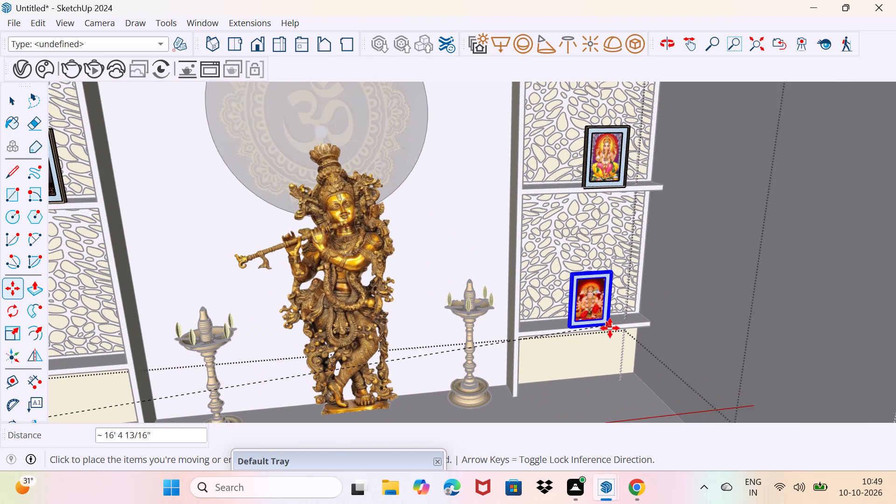
click(610, 328)
Move the framed Lakshmi picture from the cabinet onto the platform, in front of the cream base below the left jali panel.
scroll(619, 328, down, 8)
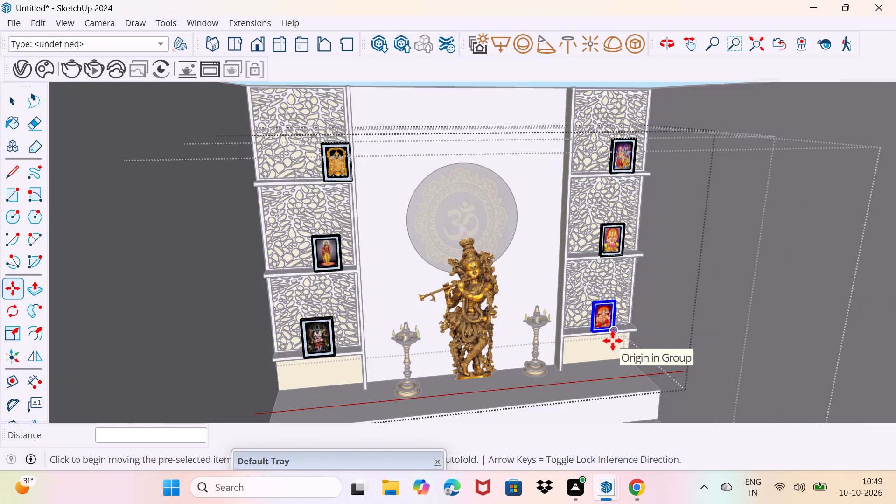
scroll(538, 358, down, 3)
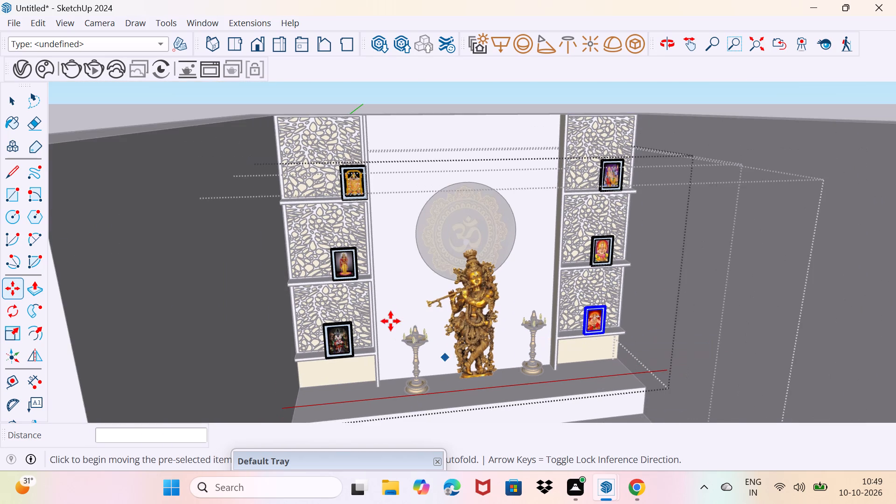
scroll(391, 315, down, 9)
scroll(232, 364, up, 9)
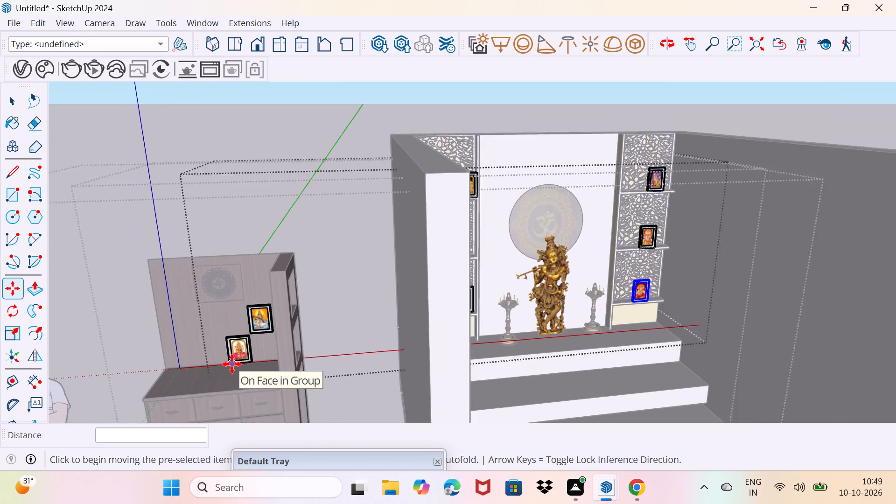
scroll(232, 364, up, 1)
key(space)
click(245, 357)
scroll(245, 357, up, 4)
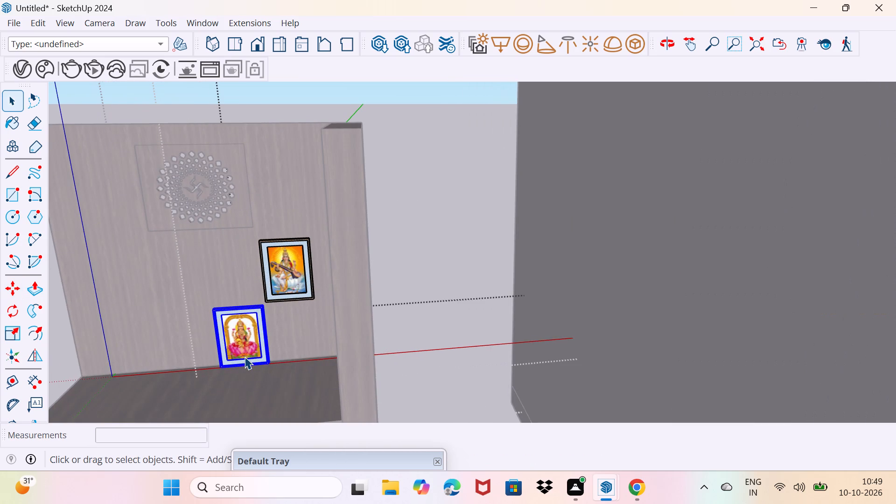
key(m)
click(266, 361)
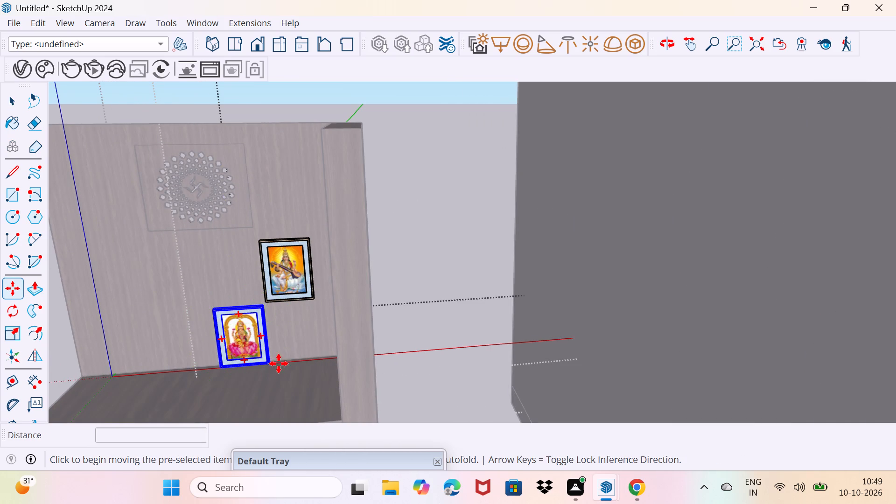
scroll(314, 364, down, 15)
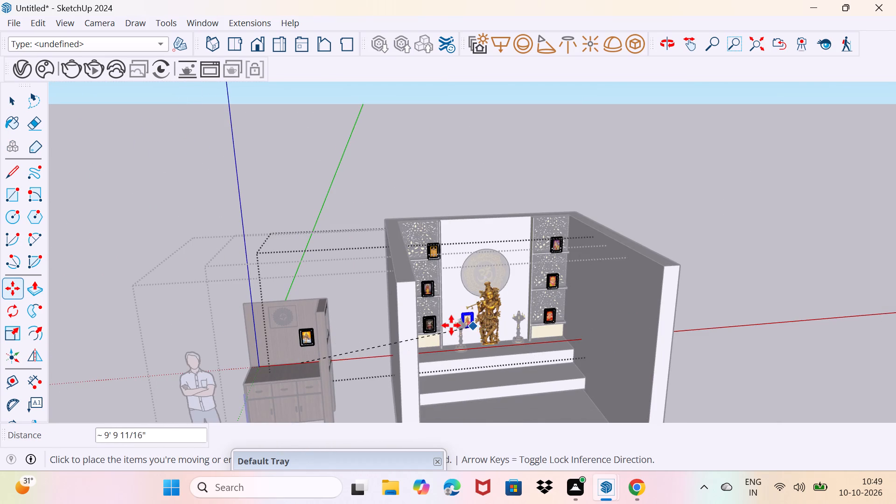
scroll(451, 325, up, 16)
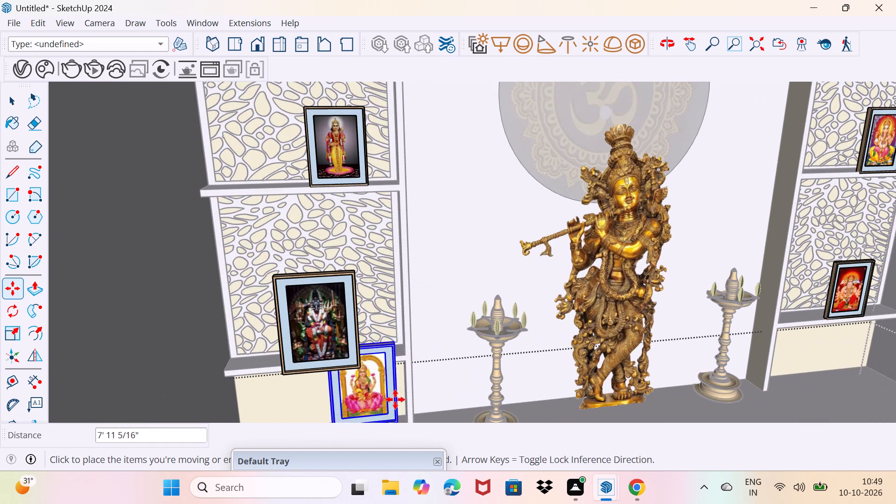
middle_drag(395, 399, 403, 315)
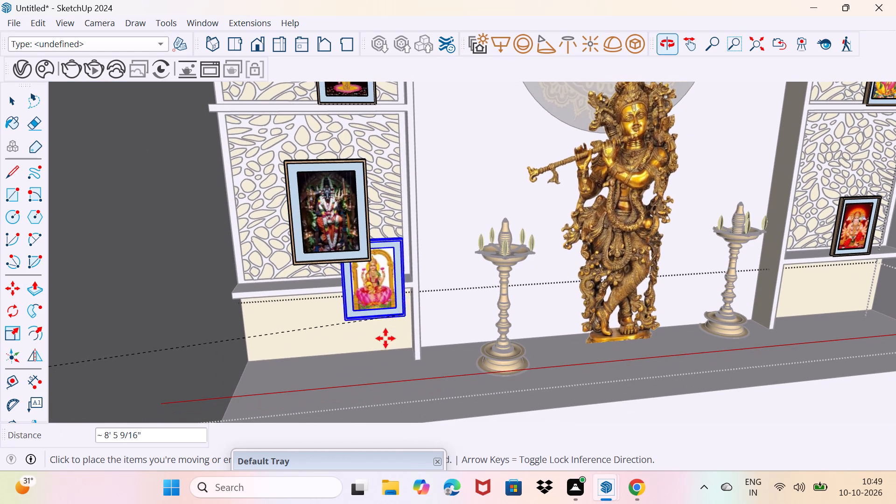
click(402, 370)
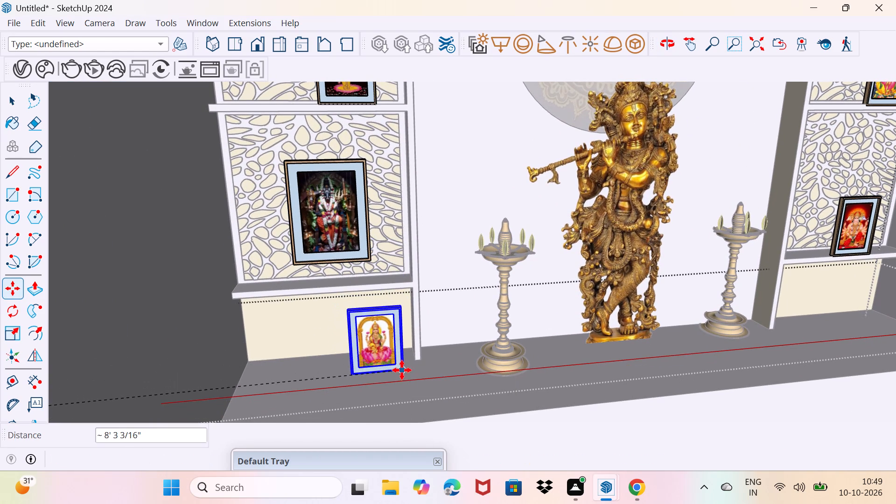
Move the framed Saraswati picture from the cabinet onto the platform, in front of the cream base below the right jali panel, and close the group.
scroll(397, 366, down, 14)
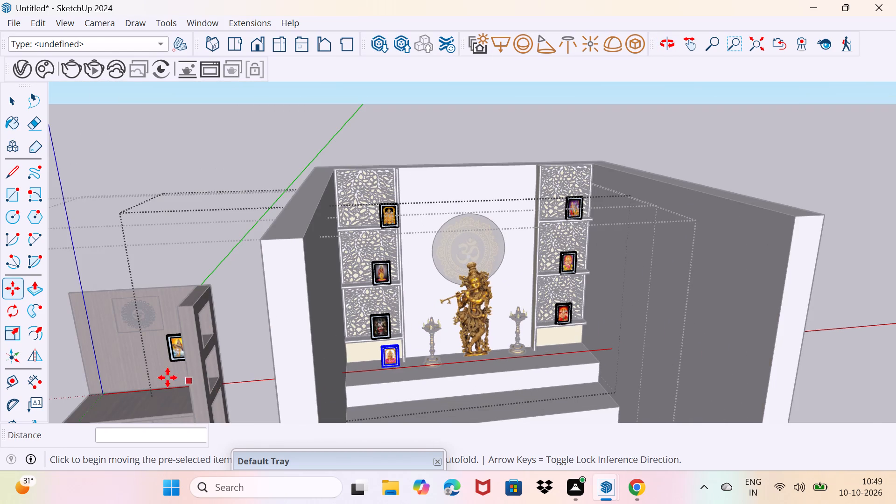
scroll(168, 378, up, 12)
middle_drag(192, 347, 238, 340)
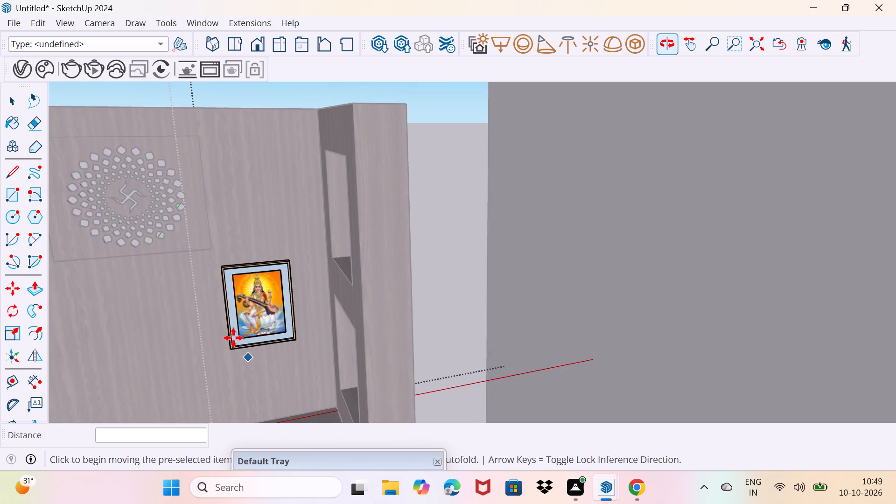
key(space)
click(252, 329)
scroll(259, 329, up, 3)
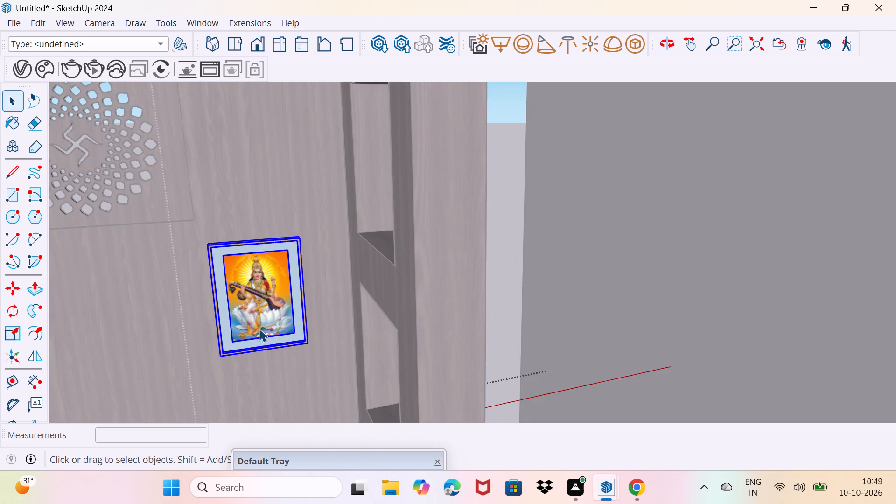
key(m)
click(310, 342)
scroll(313, 349, down, 5)
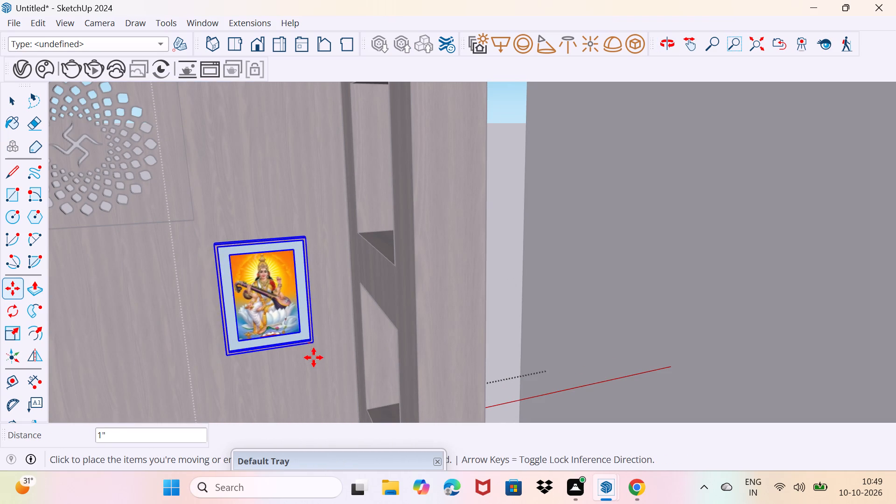
scroll(314, 357, down, 15)
scroll(589, 322, up, 19)
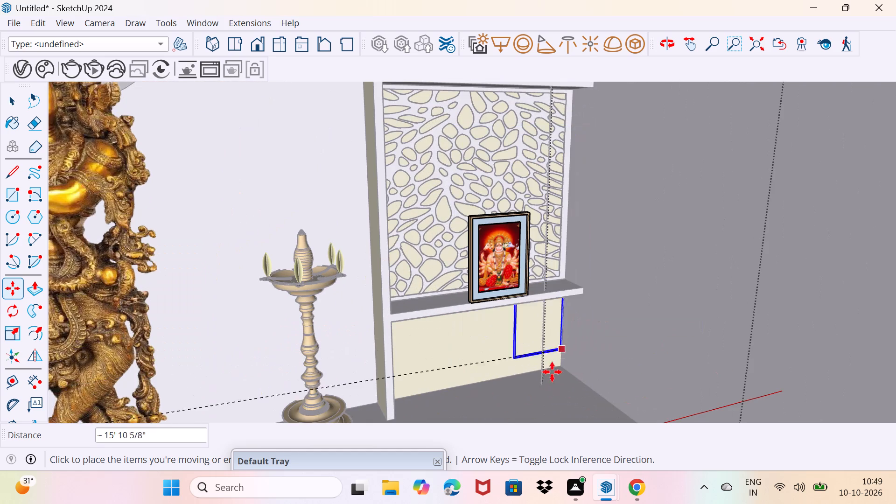
click(538, 385)
key(space)
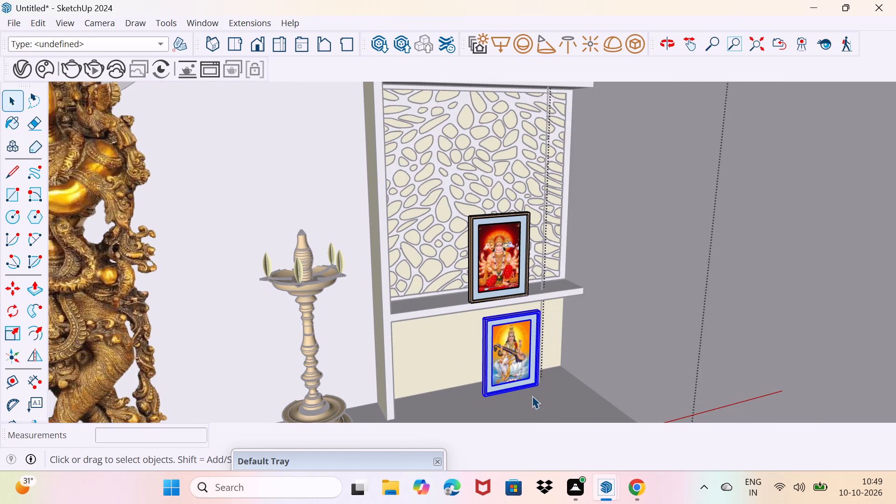
drag(537, 399, 540, 390)
scroll(535, 374, down, 17)
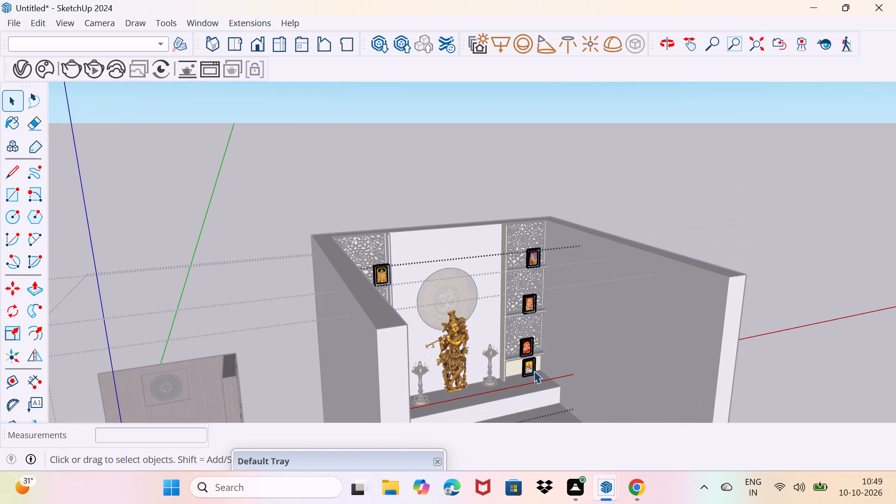
triple_click(222, 208)
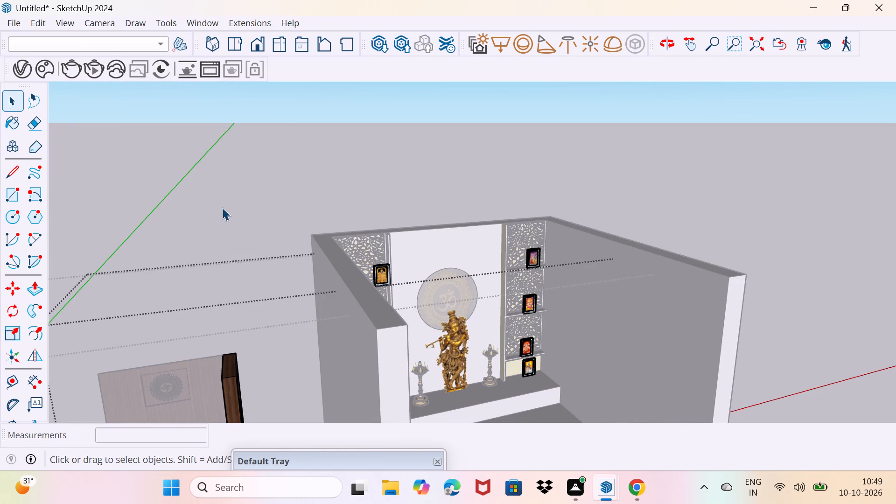
double_click(222, 208)
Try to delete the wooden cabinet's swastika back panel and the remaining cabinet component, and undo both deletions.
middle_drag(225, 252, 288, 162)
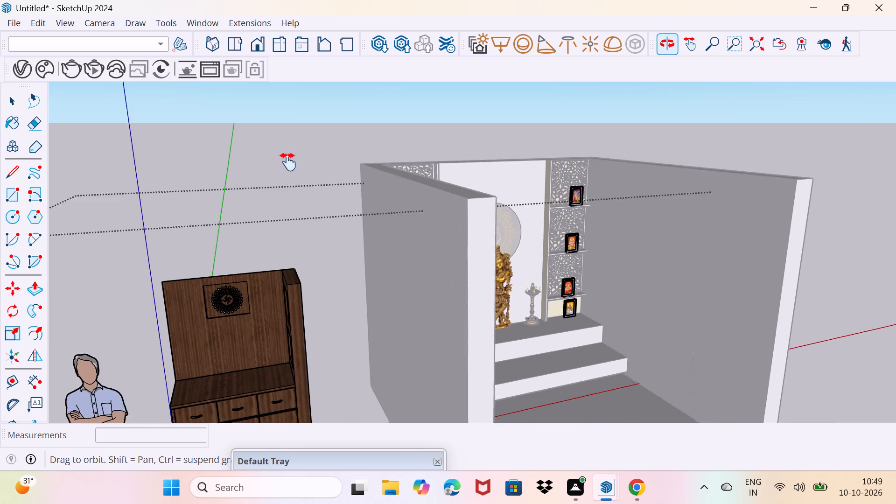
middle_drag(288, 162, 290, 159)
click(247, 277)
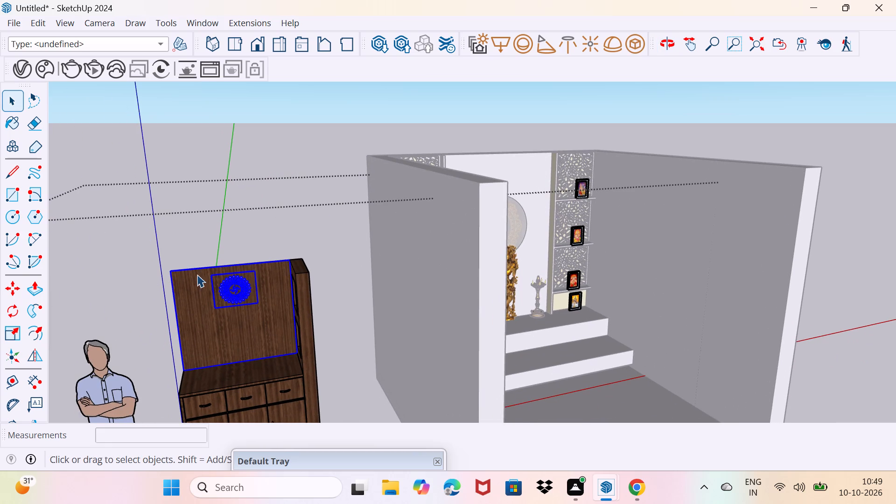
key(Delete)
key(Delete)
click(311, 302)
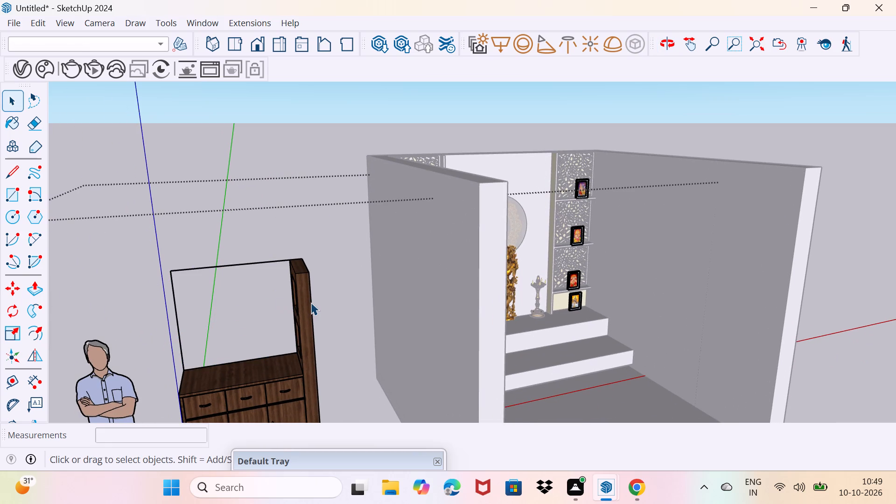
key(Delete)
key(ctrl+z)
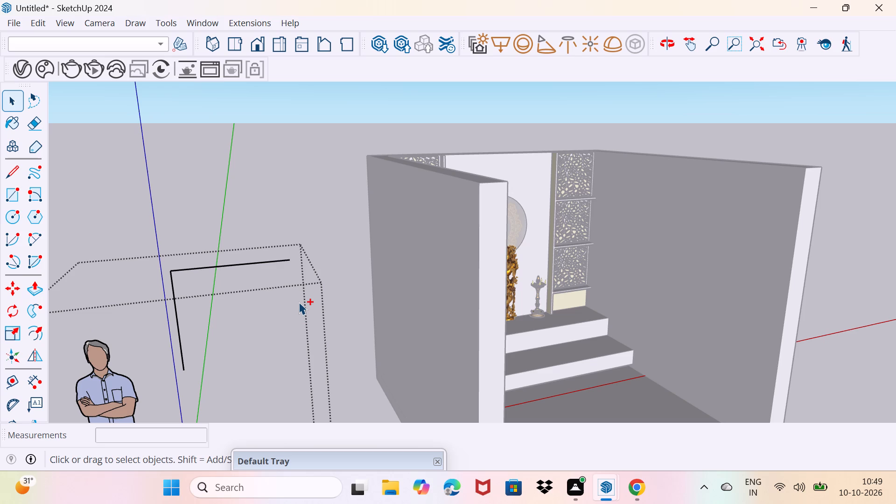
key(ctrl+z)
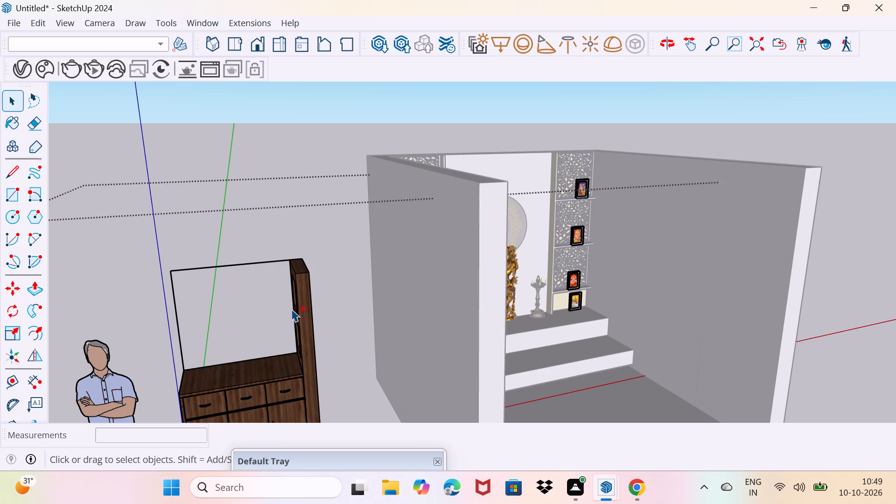
Delete the wooden cabinet's back panel together with its swastika medallion, leaving the component that holds the drawers and side column.
middle_drag(285, 323, 301, 259)
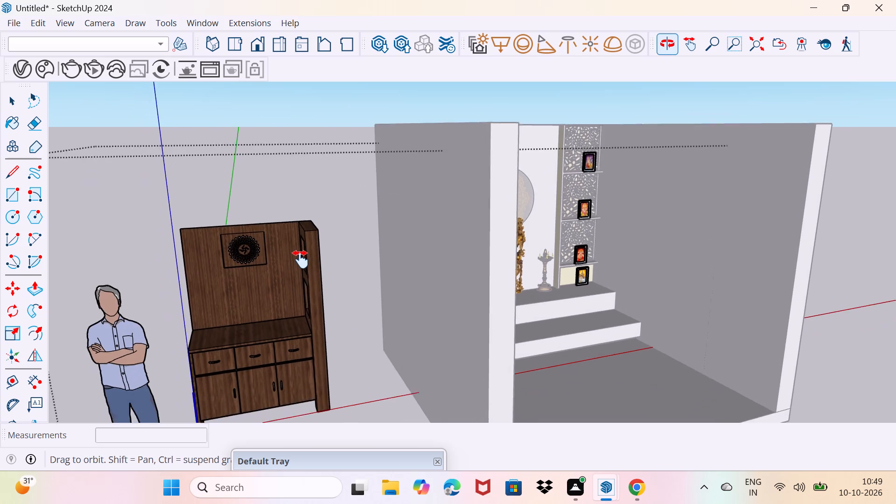
middle_drag(301, 259, 309, 236)
drag(146, 131, 369, 371)
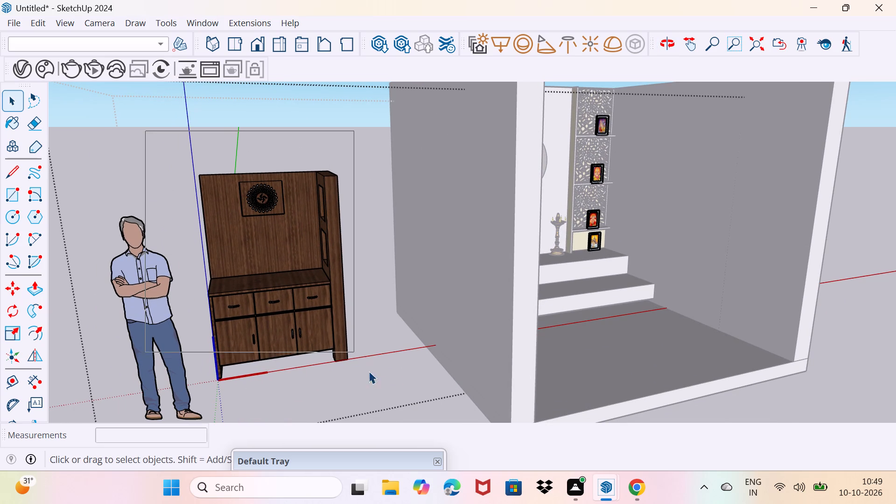
drag(369, 371, 375, 386)
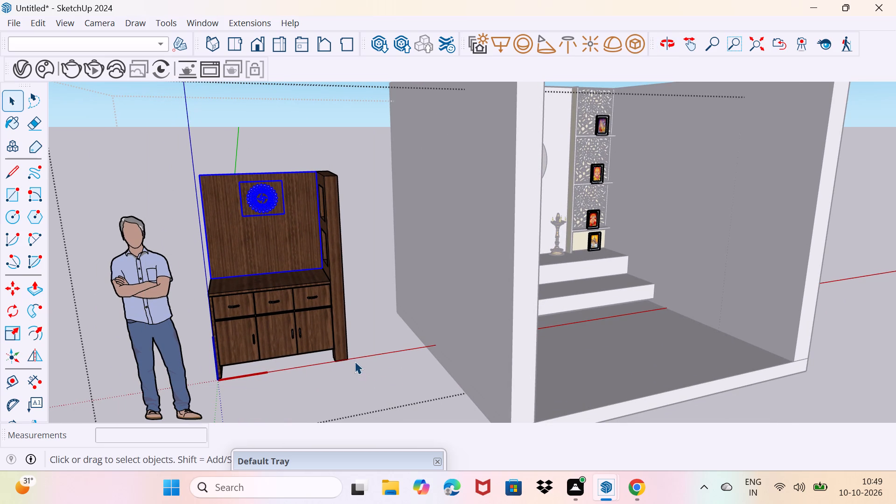
key(Delete)
key(Delete)
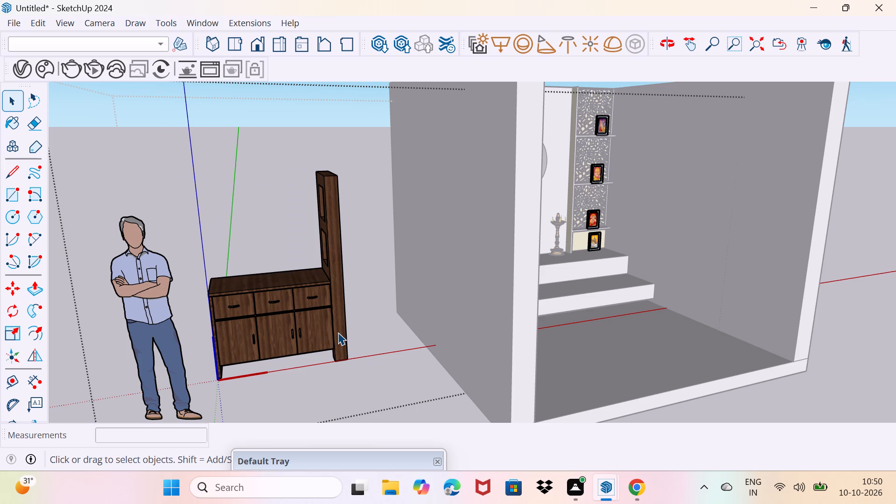
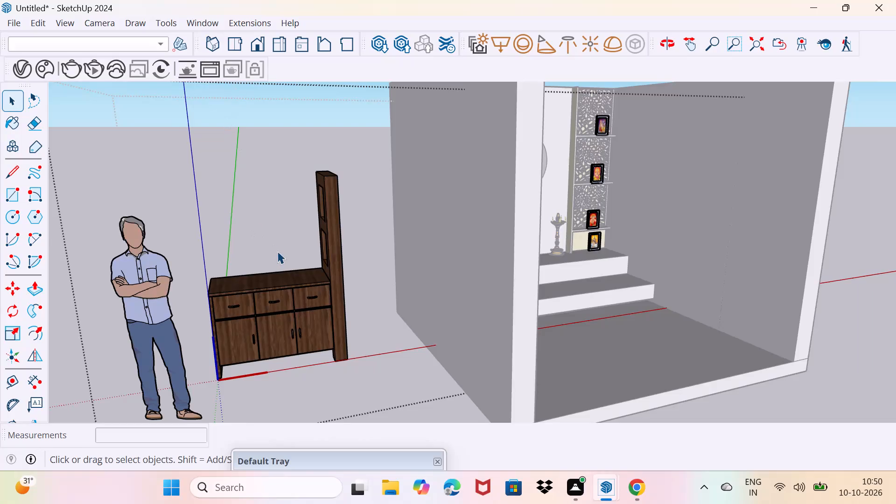
Open the wooden sideboard component and delete all its parts, including the leftover side panel.
scroll(278, 251, up, 3)
click(290, 321)
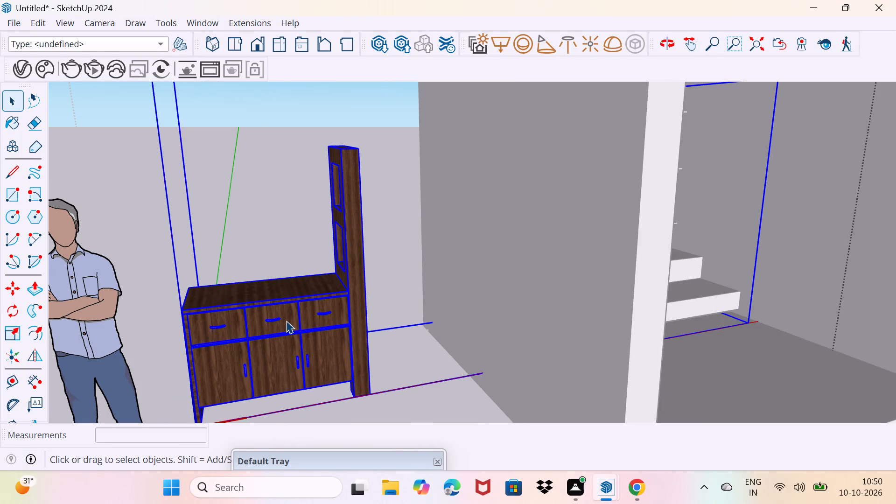
click(285, 321)
double_click(285, 321)
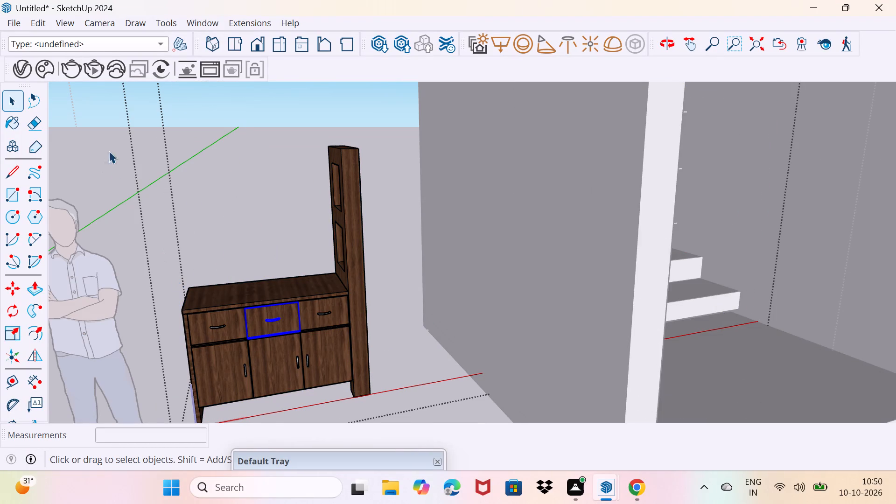
drag(106, 94, 392, 415)
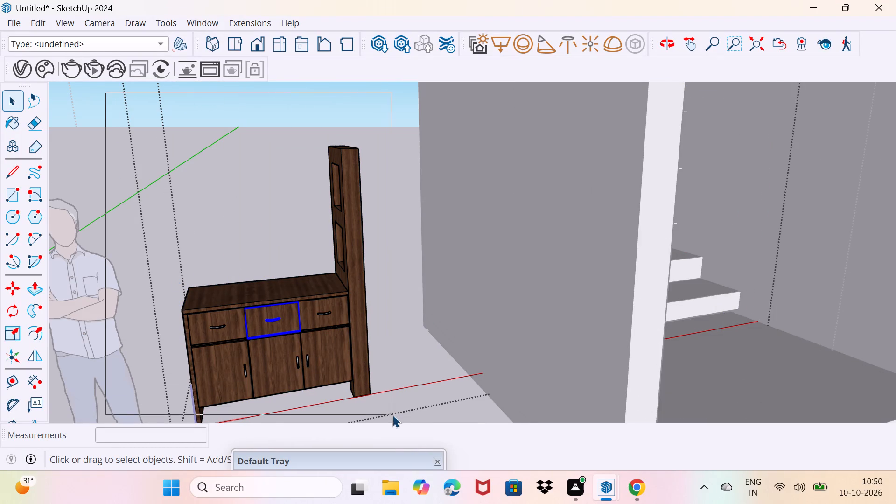
drag(392, 415, 393, 423)
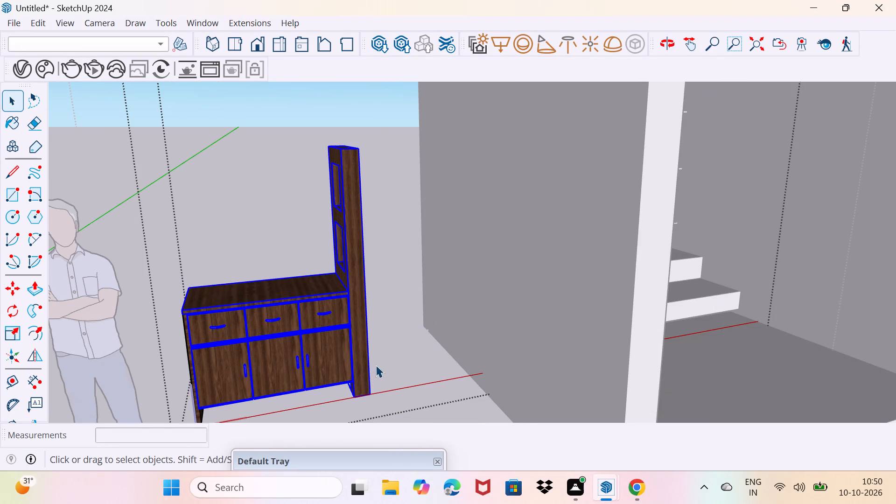
key(Delete)
click(195, 364)
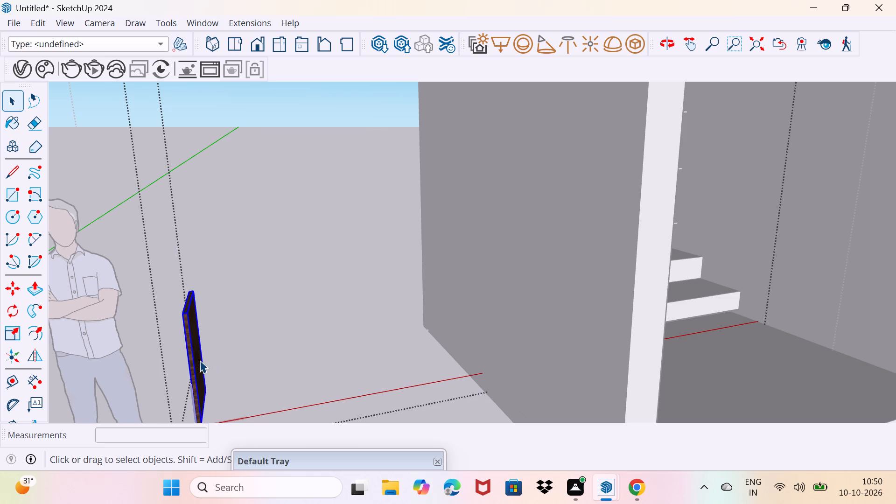
key(Delete)
Delete the standing human figure beside the prayer room.
click(87, 313)
click(87, 313)
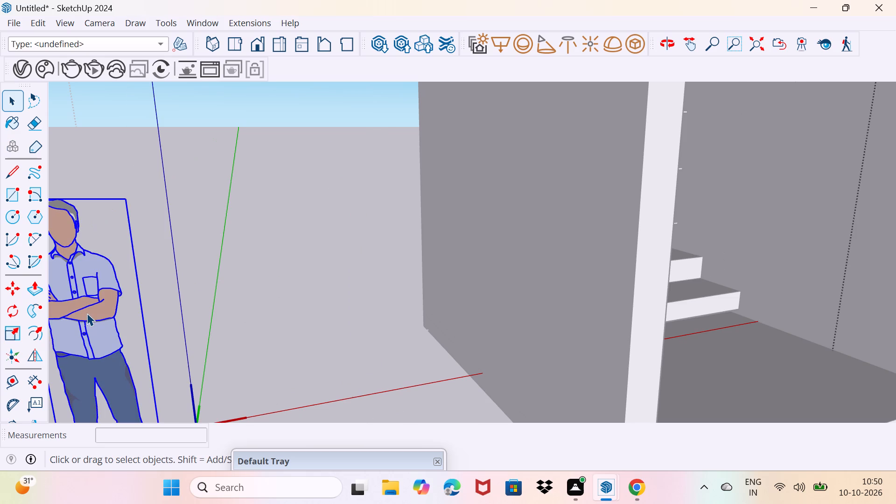
key(Delete)
scroll(102, 297, down, 2)
triple_click(223, 247)
click(224, 248)
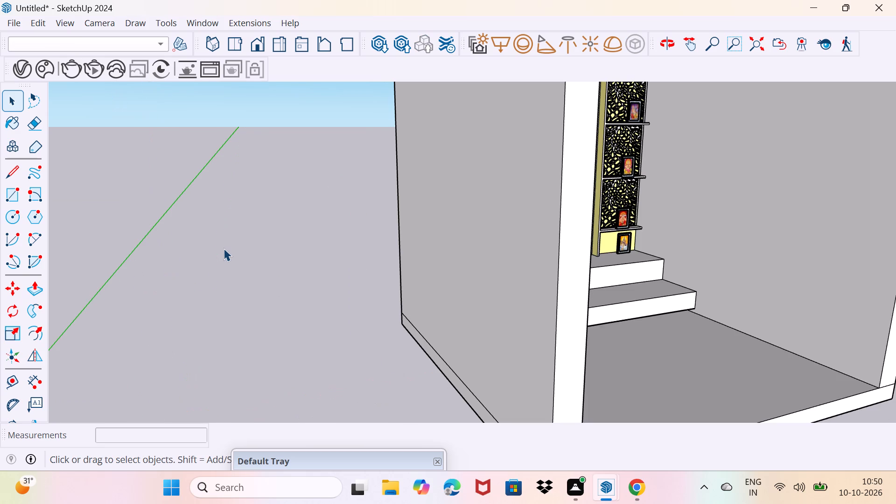
Explode the component holding all the framed deity pictures, and explode the group nested inside it.
middle_drag(326, 226, 207, 237)
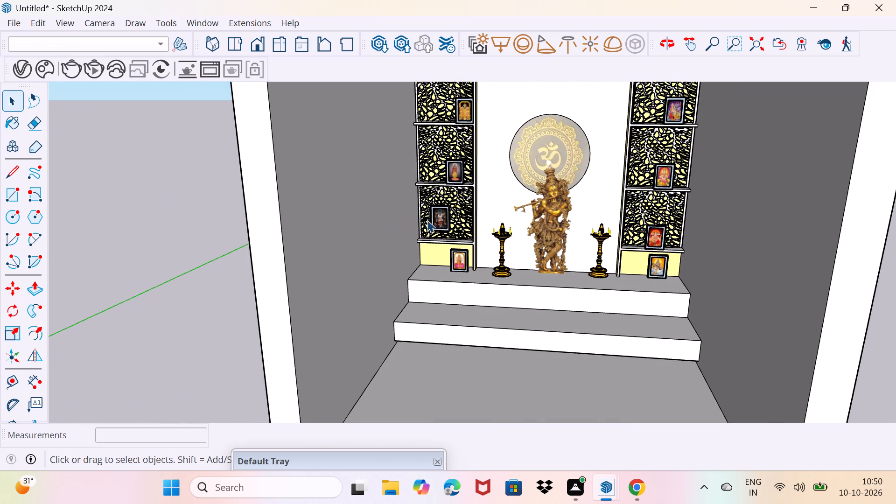
click(436, 220)
right_click(436, 220)
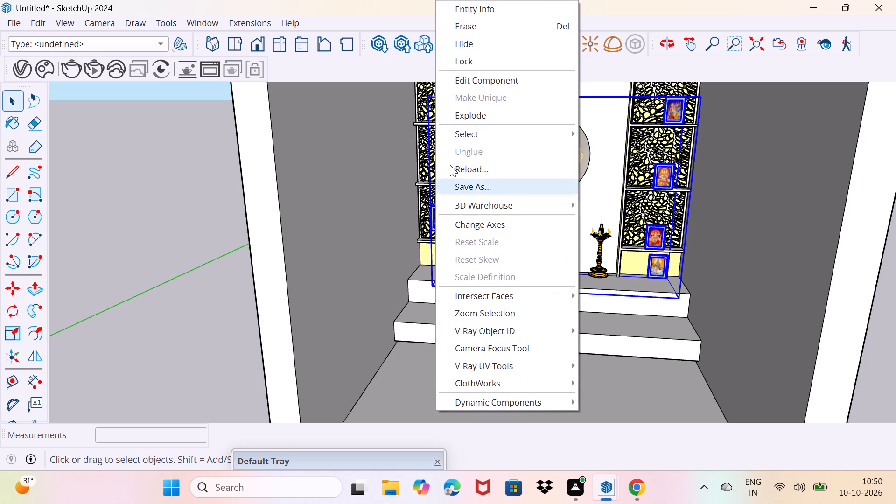
click(493, 113)
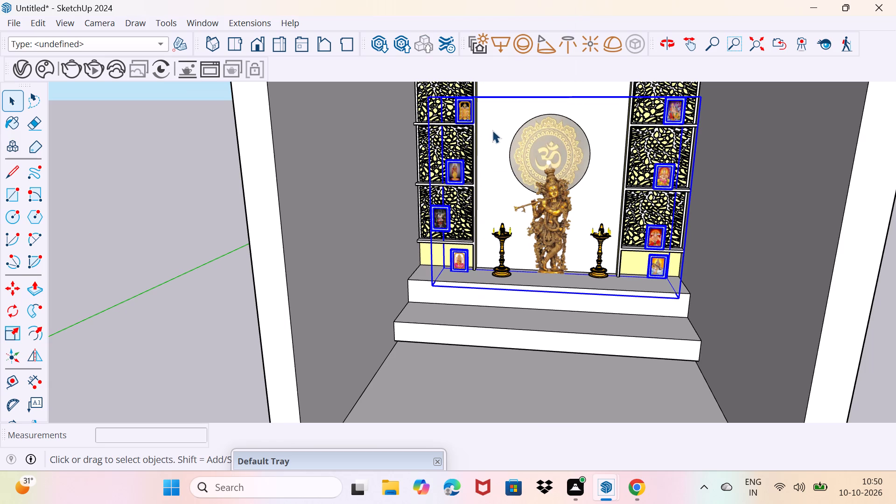
click(442, 220)
click(461, 110)
click(462, 114)
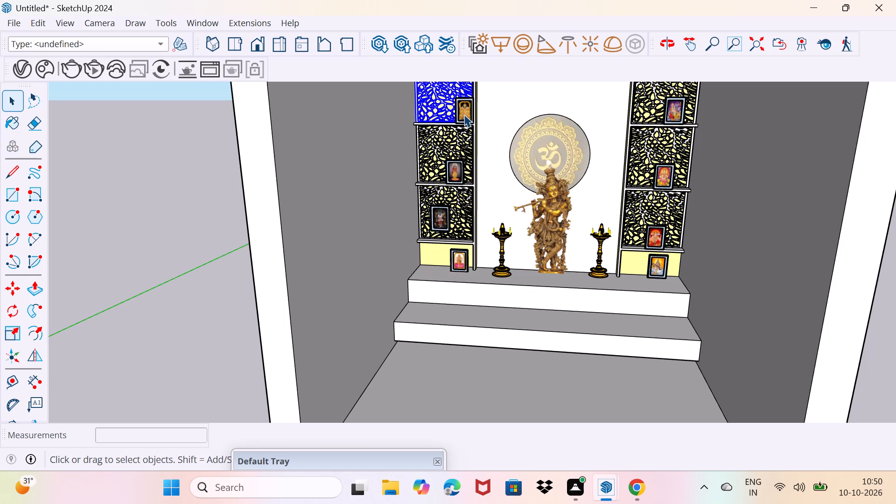
scroll(466, 114, up, 4)
click(472, 121)
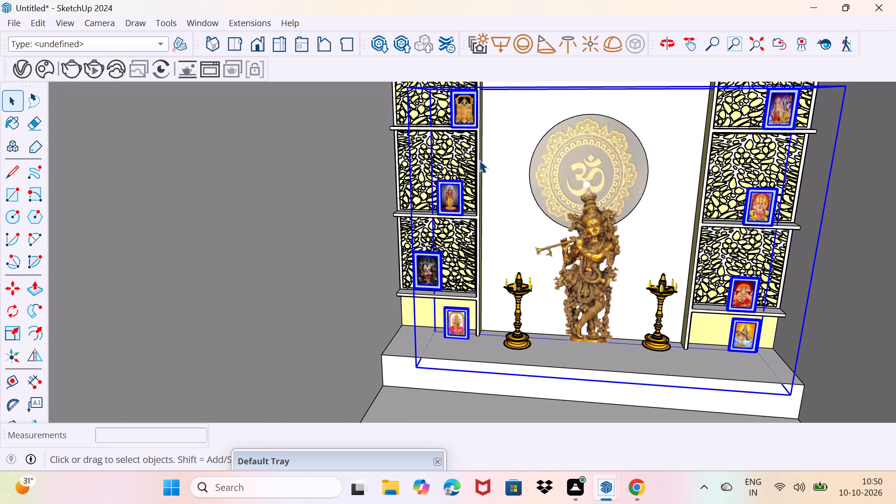
right_click(466, 110)
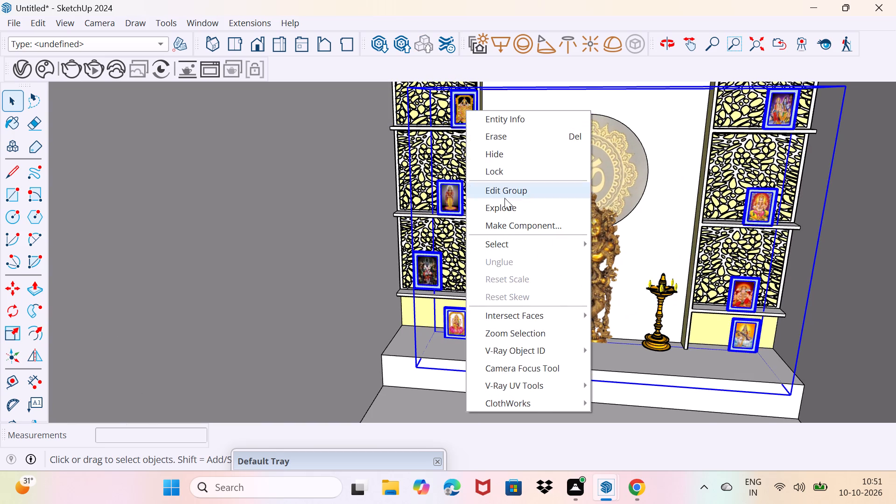
click(505, 206)
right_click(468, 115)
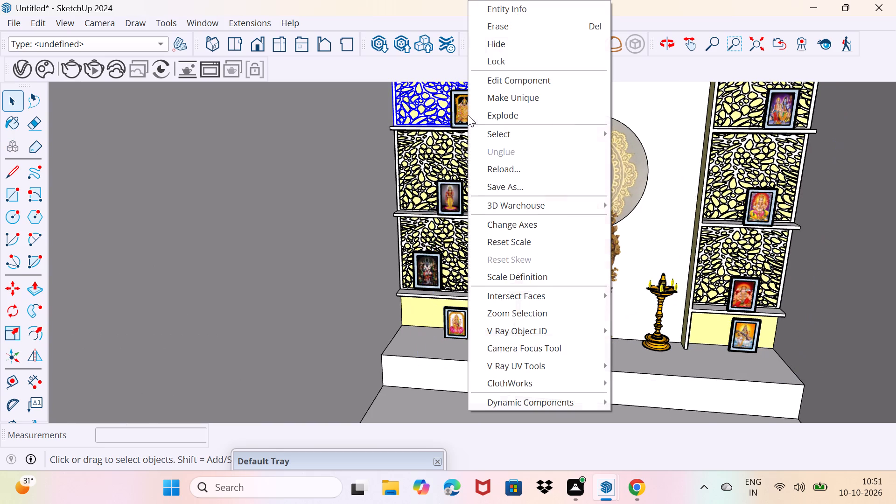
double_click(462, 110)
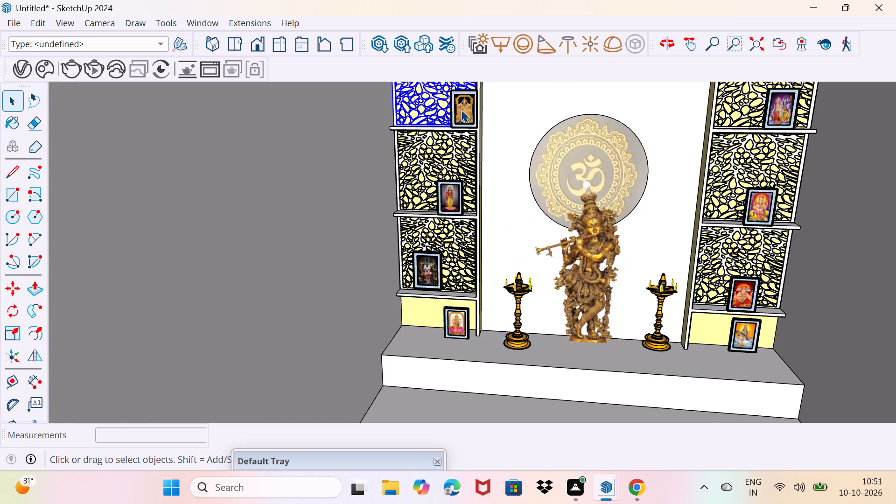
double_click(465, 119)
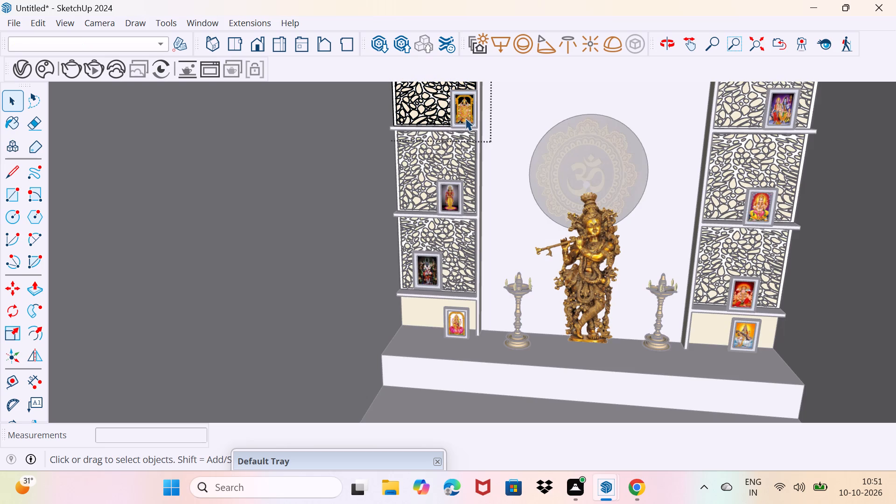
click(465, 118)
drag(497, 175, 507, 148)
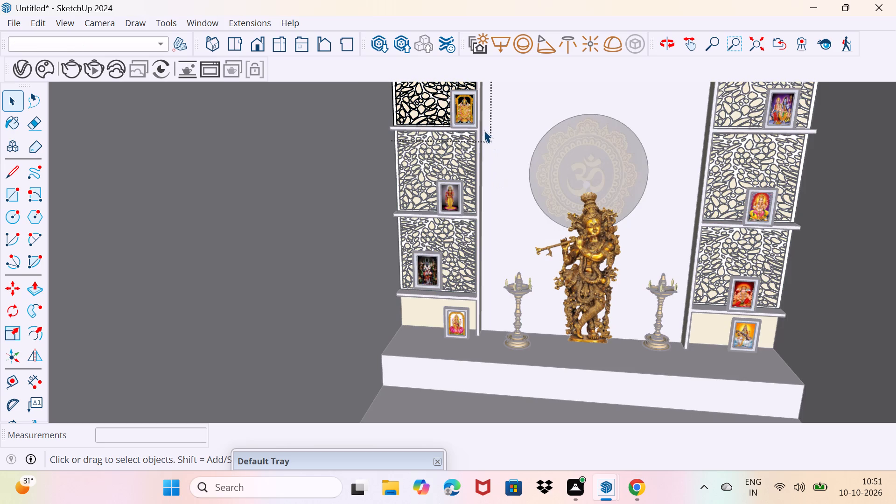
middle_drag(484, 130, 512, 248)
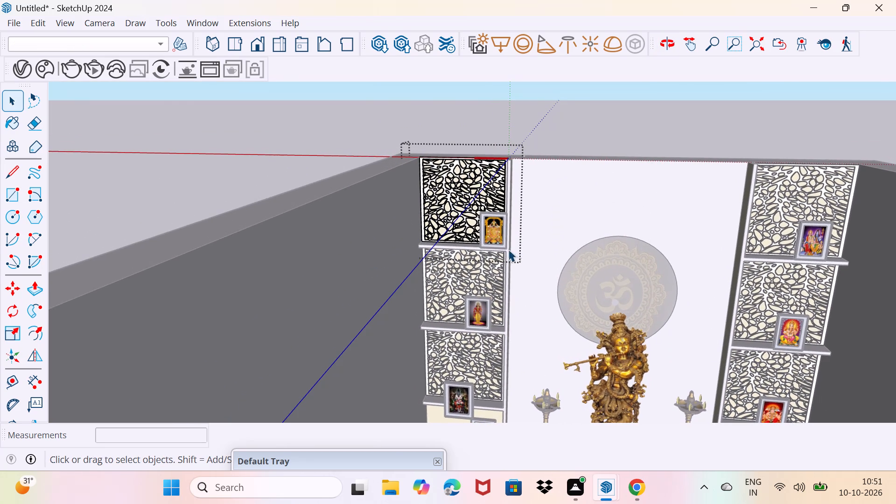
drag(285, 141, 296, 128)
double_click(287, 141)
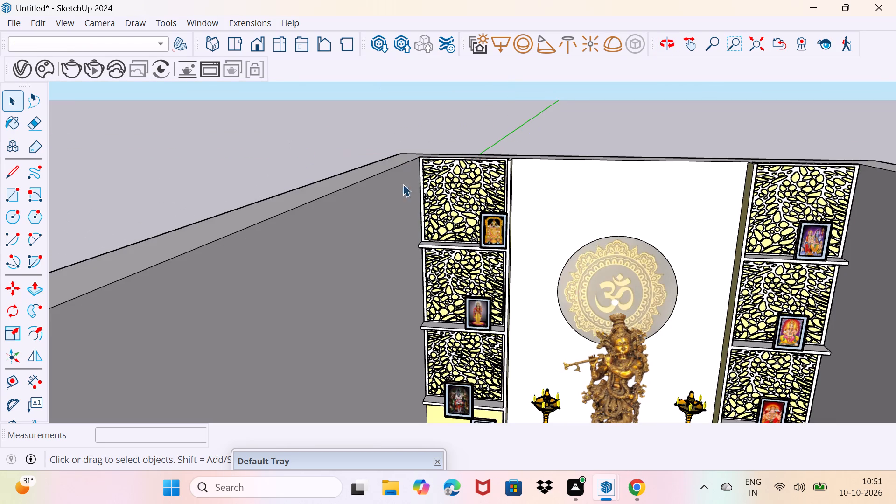
Explode the remaining group of framed deity pictures into separate frames and clear them from the selection.
scroll(489, 215, up, 4)
click(500, 238)
right_click(503, 234)
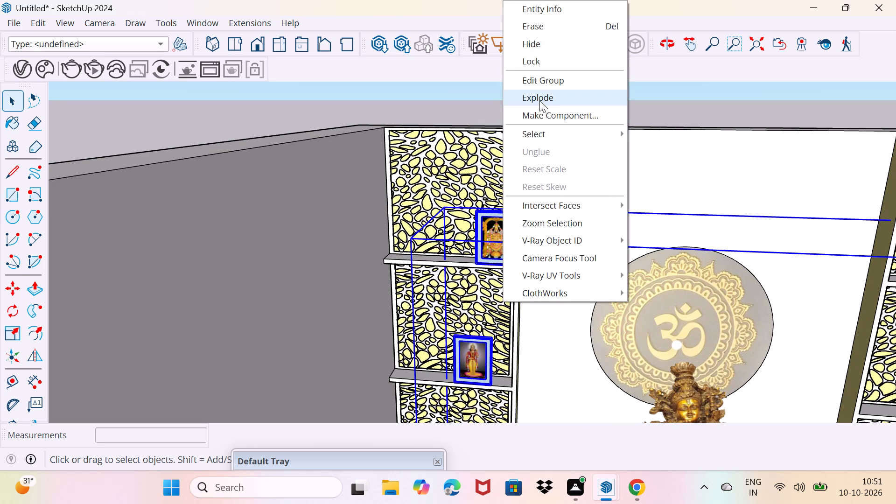
click(539, 100)
scroll(498, 242, down, 2)
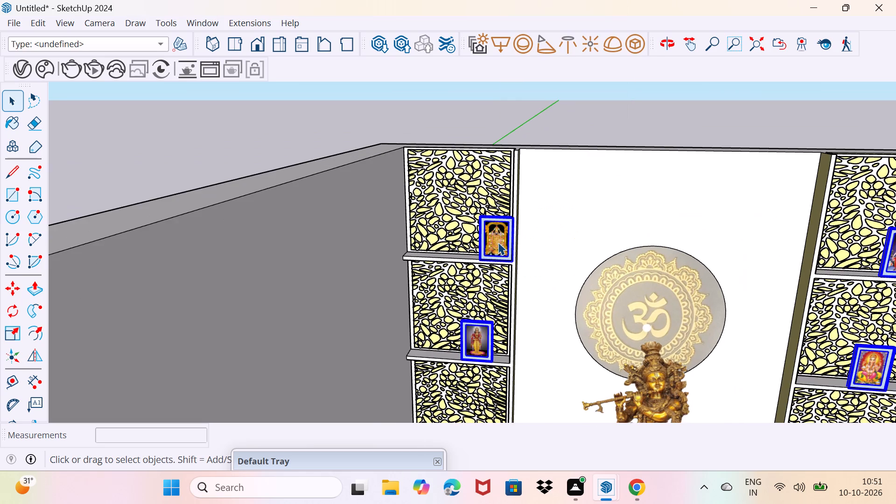
scroll(490, 243, up, 4)
click(541, 269)
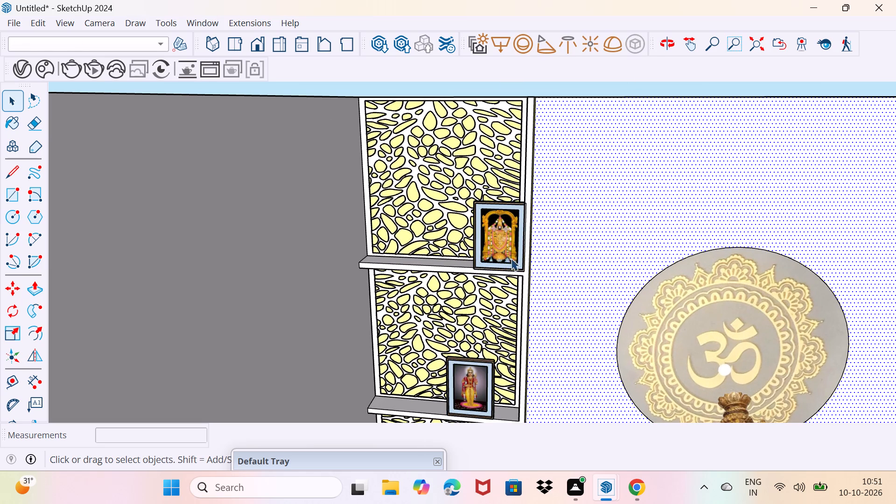
Move the framed deity picture on the top shelf of the left-hand shelving column to the middle of its shelf.
click(507, 257)
scroll(506, 257, up, 6)
middle_drag(506, 261, 518, 268)
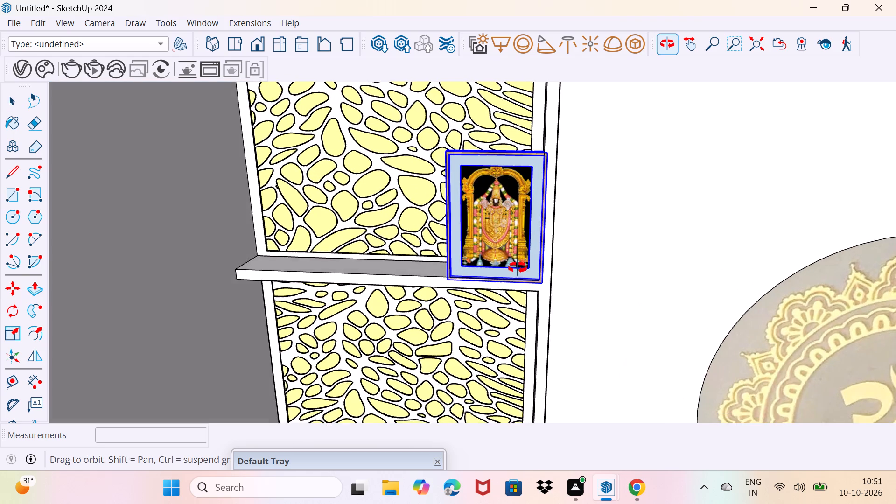
middle_drag(518, 268, 569, 254)
scroll(454, 273, up, 4)
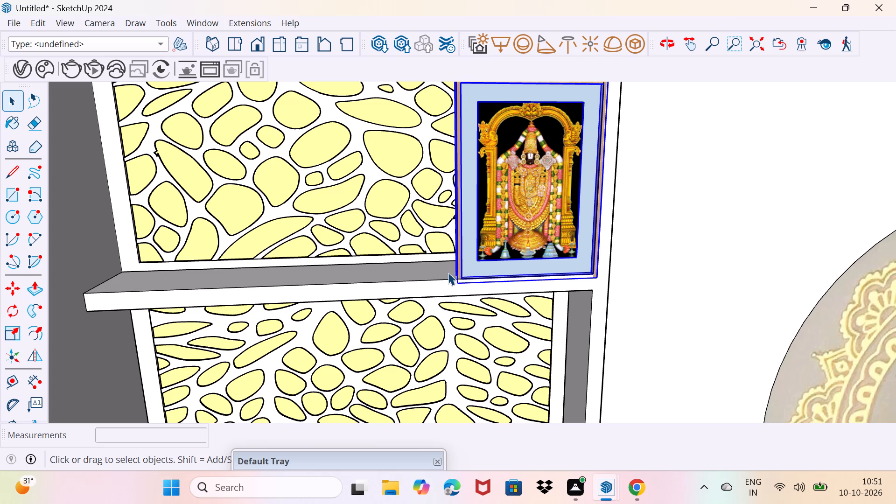
middle_drag(470, 271, 488, 303)
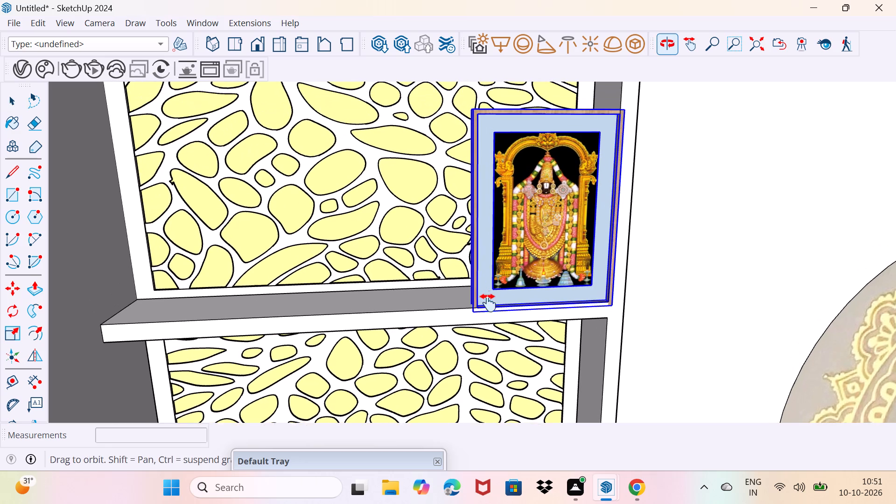
middle_drag(488, 303, 490, 307)
key(m)
click(475, 314)
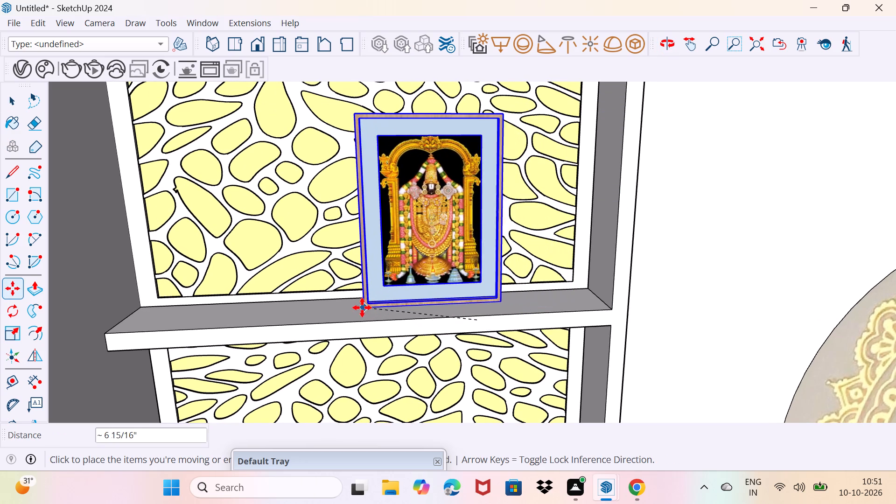
click(334, 305)
Enlarge the top-shelf framed picture uniformly in two passes, scaling about its opposite lower corner.
middle_drag(393, 286, 353, 279)
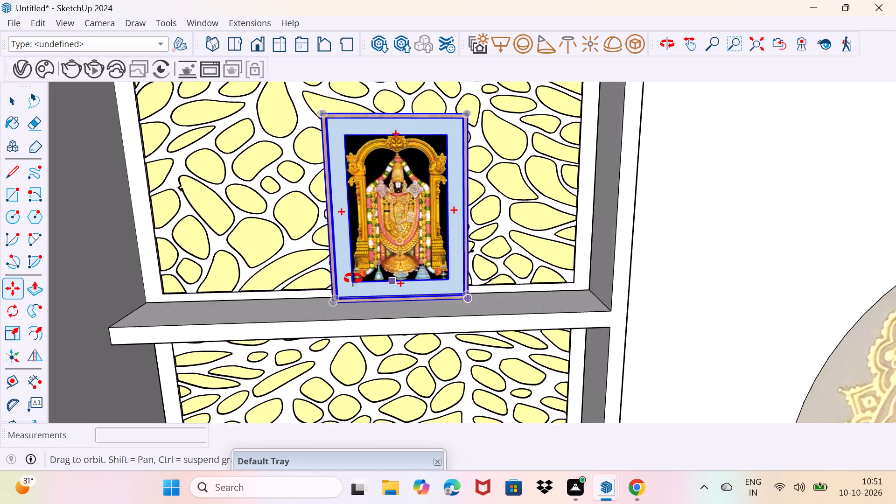
middle_drag(353, 279, 303, 258)
key(s)
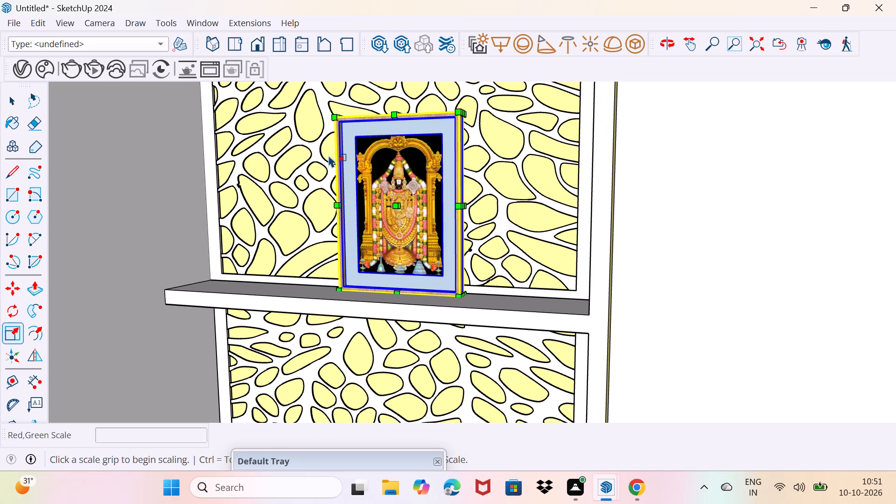
drag(334, 114, 306, 100)
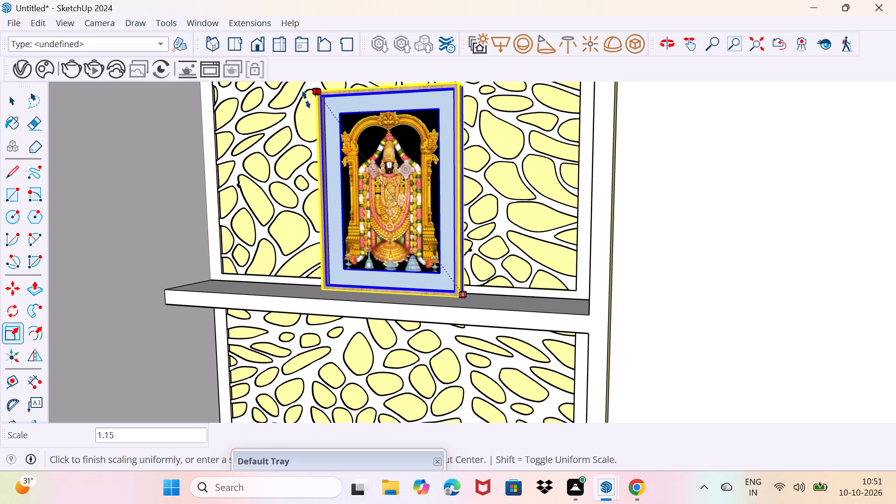
drag(306, 100, 284, 93)
scroll(352, 184, down, 3)
middle_drag(367, 179, 374, 212)
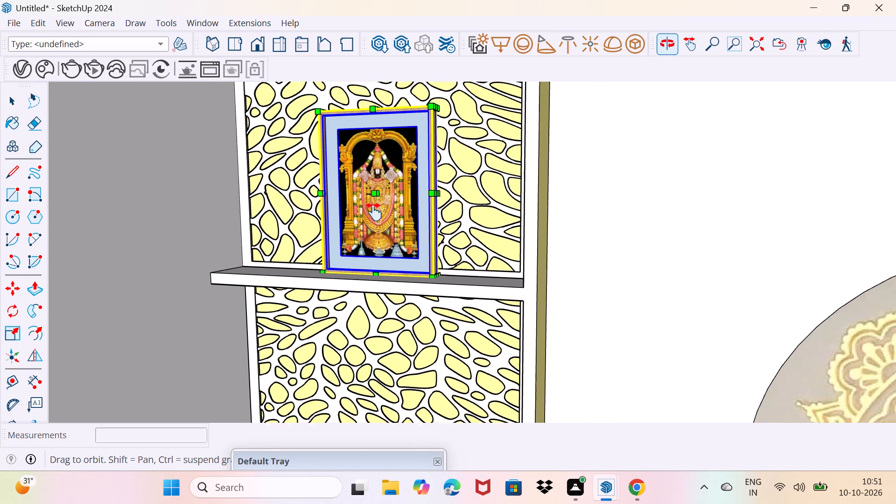
middle_drag(374, 212, 434, 288)
scroll(423, 262, down, 1)
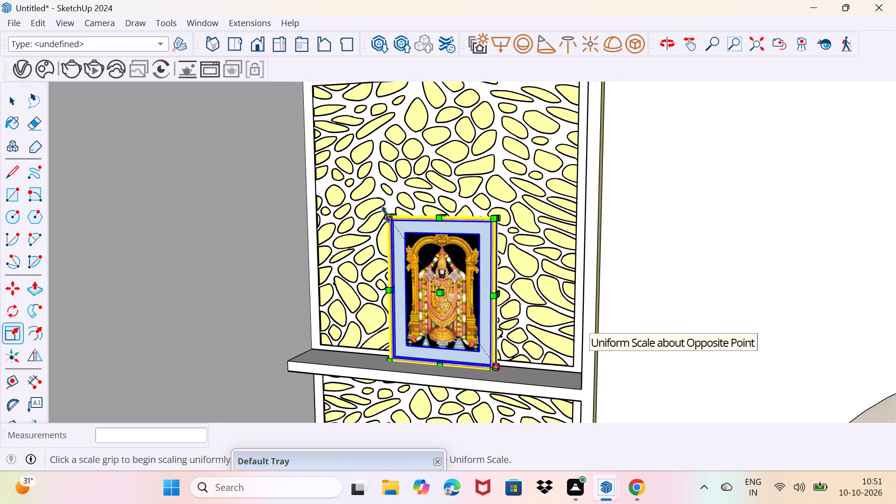
drag(386, 215, 368, 192)
Adjust the enlarged frame's position by its lower corner so it stands on the shelf in front of the patterned panel.
scroll(482, 344, up, 3)
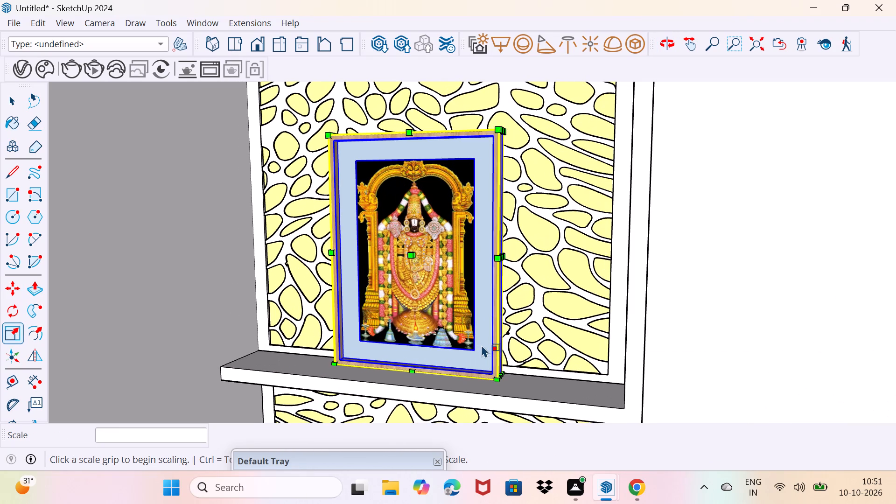
key(m)
click(498, 379)
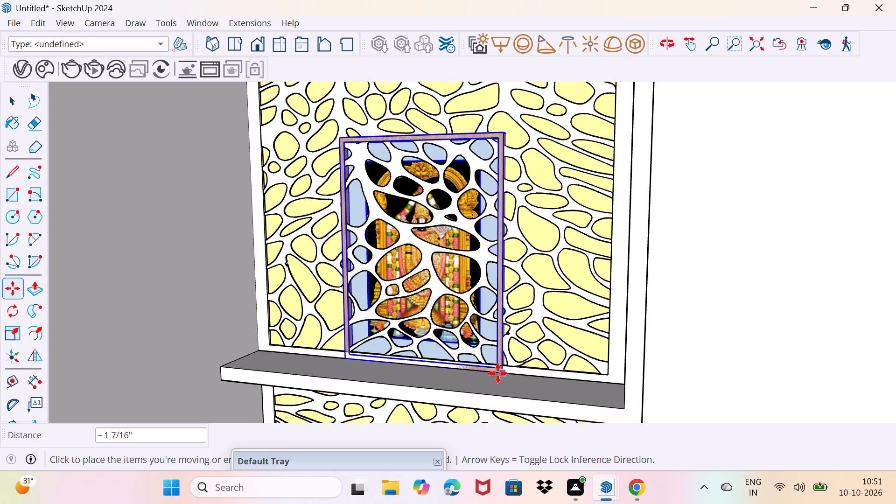
click(493, 377)
key(space)
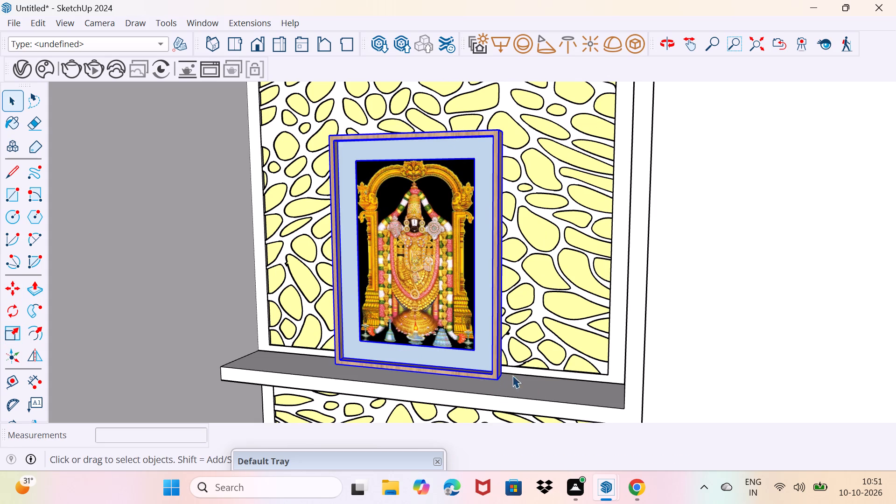
Enlarge the framed deity picture on the second shelf of the left-hand column uniformly about its opposite lower corner.
drag(514, 378, 518, 371)
scroll(512, 362, down, 8)
middle_drag(514, 363, 515, 340)
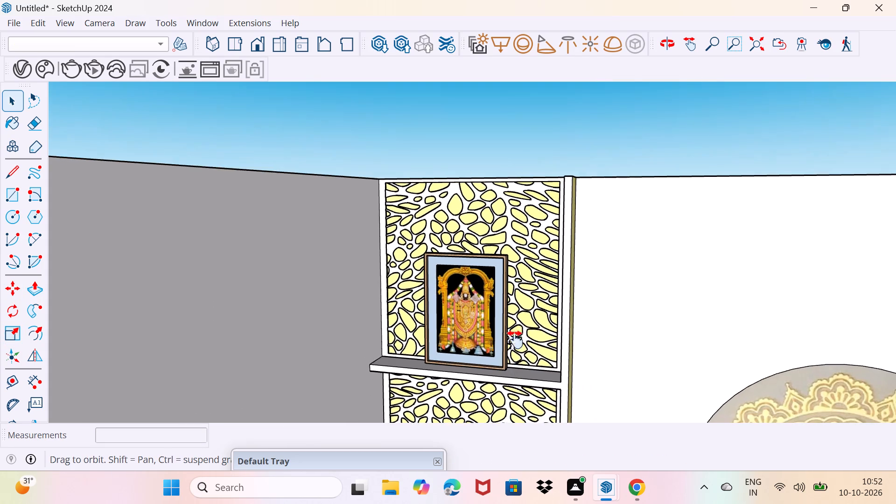
middle_drag(515, 340, 529, 76)
click(527, 249)
scroll(515, 235, up, 2)
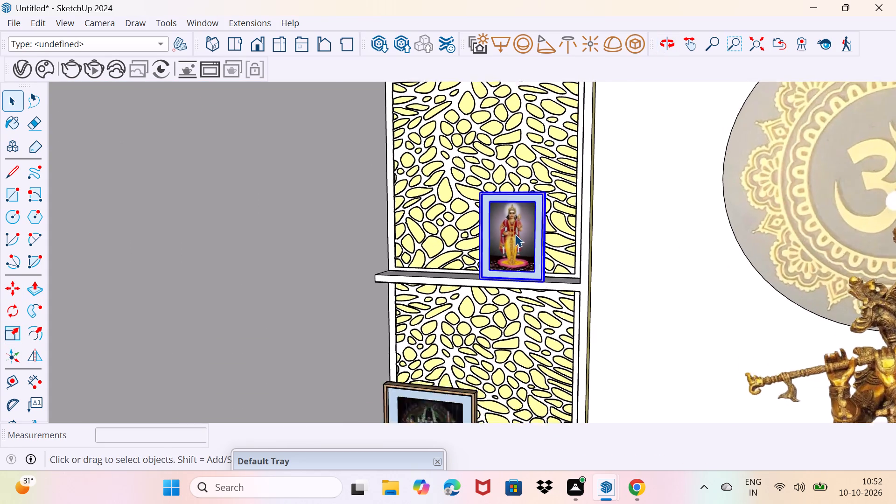
scroll(515, 234, up, 2)
key(s)
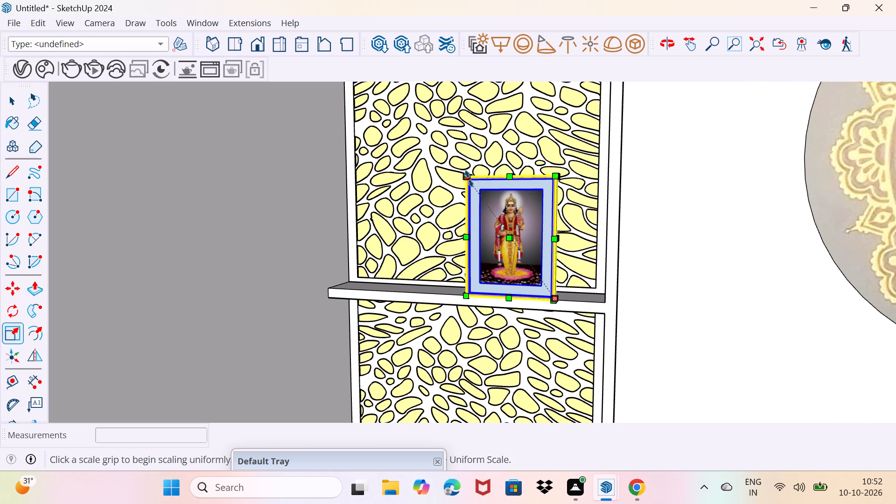
drag(468, 176, 420, 155)
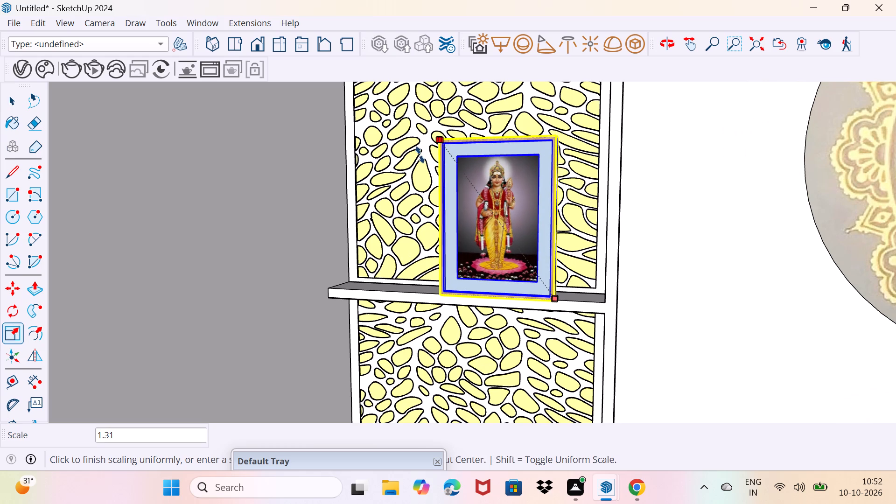
drag(420, 155, 404, 150)
Move the enlarged second-shelf frame by its lower corner about 4 13/16" back onto the shelf and clear the selection.
scroll(544, 309, up, 4)
middle_drag(558, 300, 495, 300)
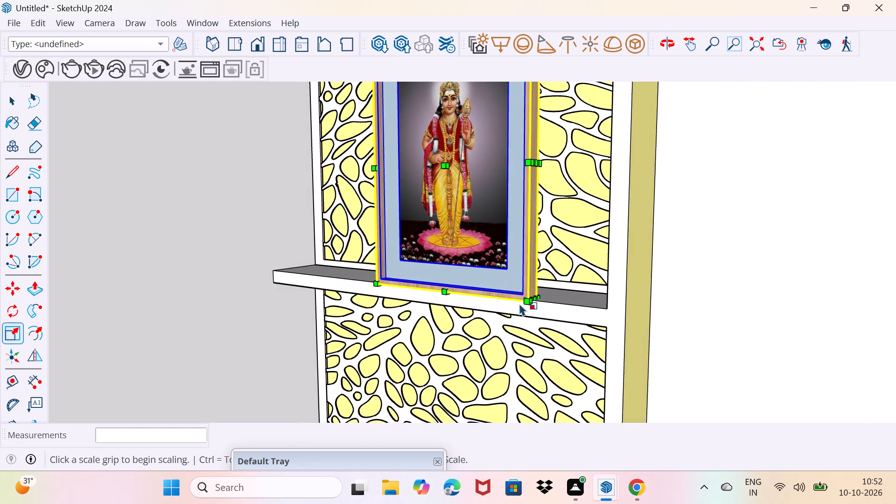
scroll(521, 301, up, 6)
key(m)
click(544, 293)
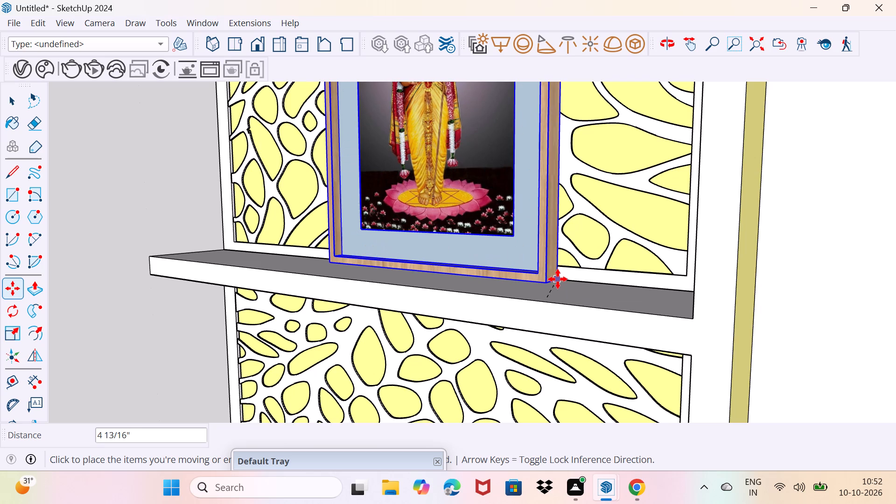
click(558, 280)
key(space)
drag(566, 295, 572, 290)
Move the garlanded deity frame in the left-hand column's lowest patterned bay about 2' 5 15/16" down to the shelf's inner end.
scroll(554, 286, down, 4)
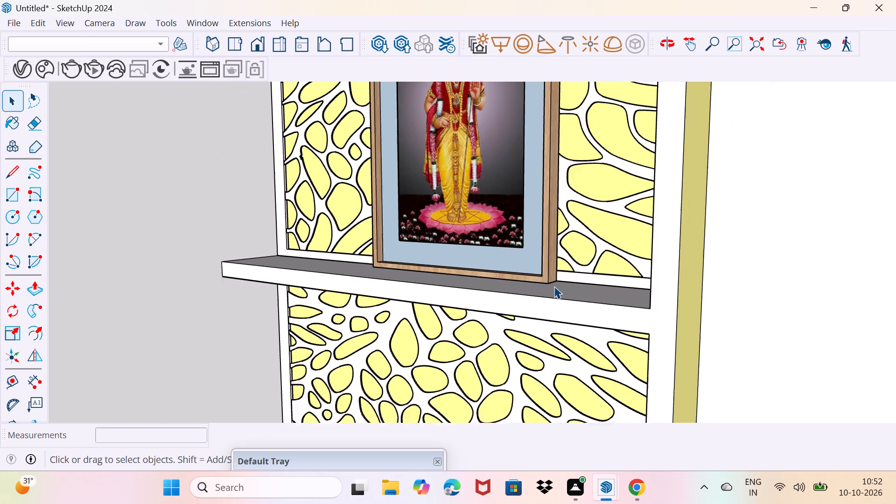
scroll(554, 286, down, 17)
middle_drag(544, 309, 588, 283)
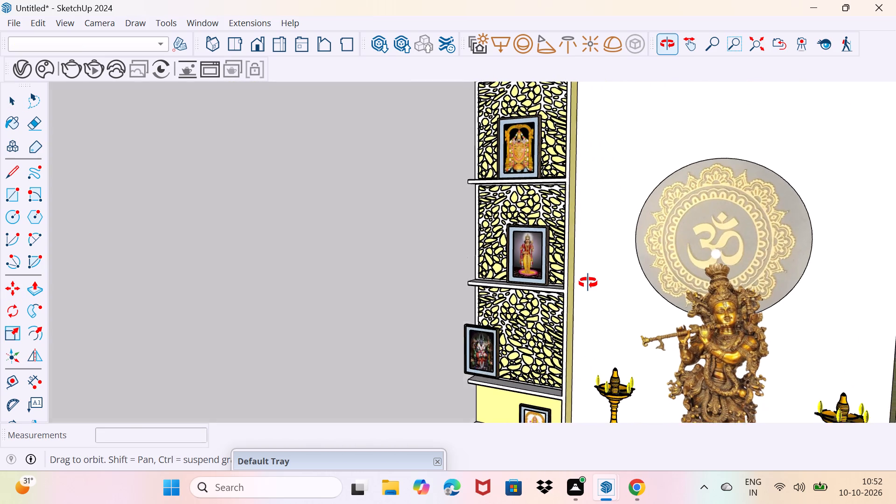
middle_drag(588, 283, 595, 255)
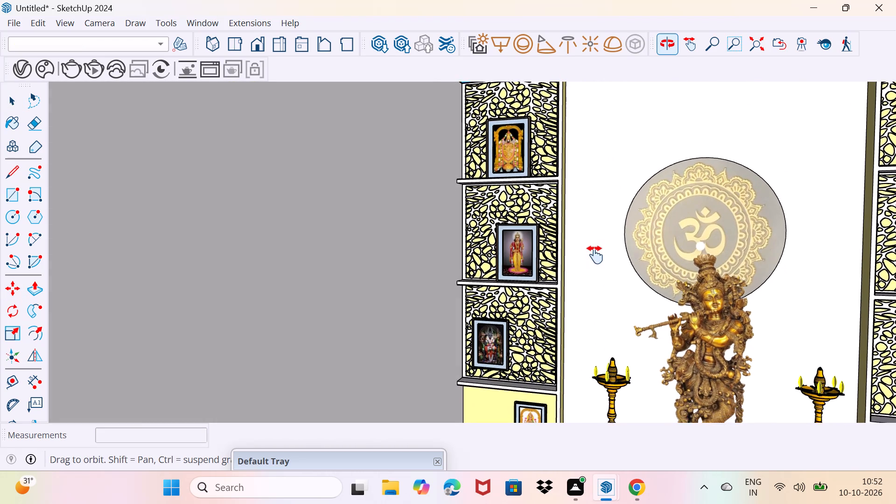
middle_drag(595, 255, 584, 214)
scroll(481, 257, up, 2)
middle_drag(481, 257, 518, 275)
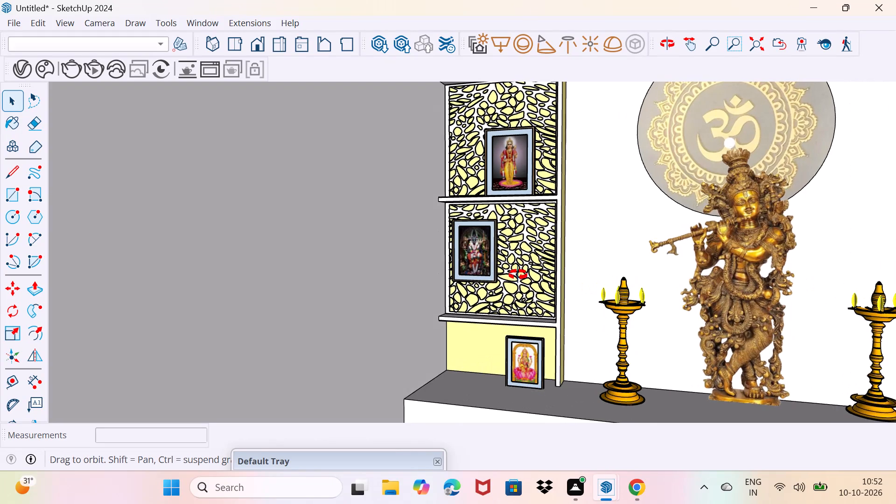
middle_drag(518, 275, 554, 261)
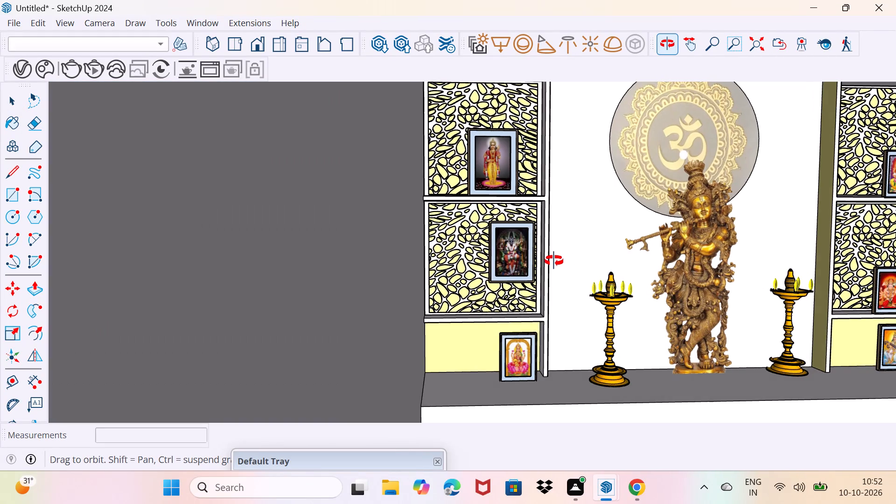
middle_drag(554, 261, 475, 244)
scroll(440, 242, up, 1)
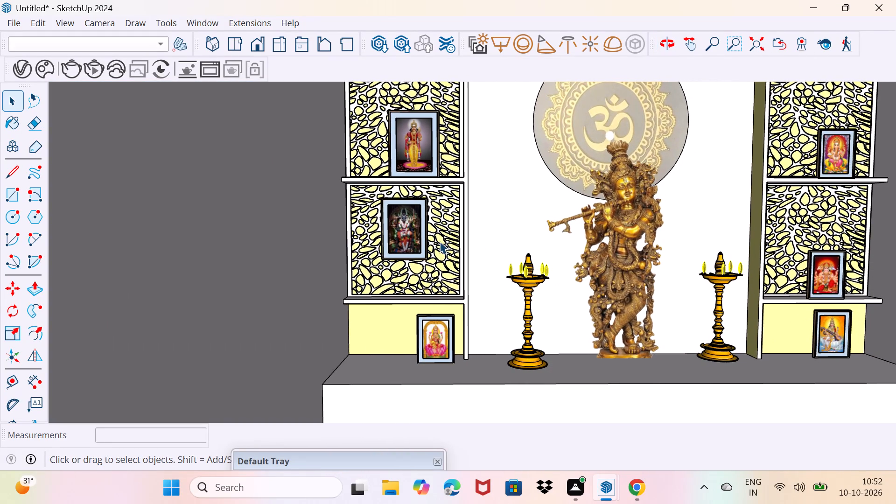
scroll(440, 241, up, 4)
click(404, 253)
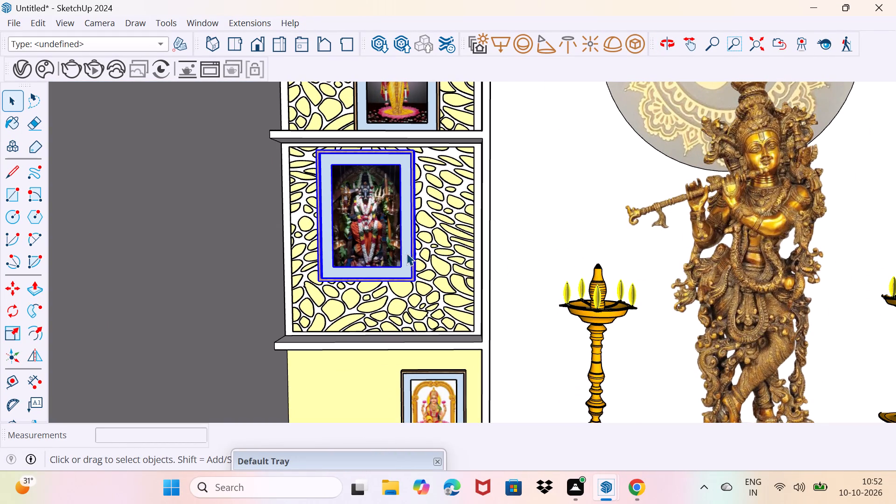
scroll(409, 272, up, 4)
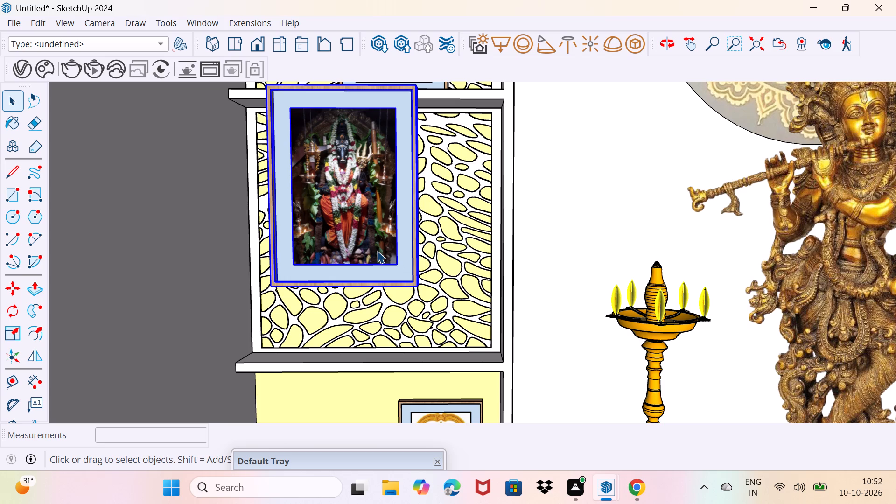
key(m)
click(416, 285)
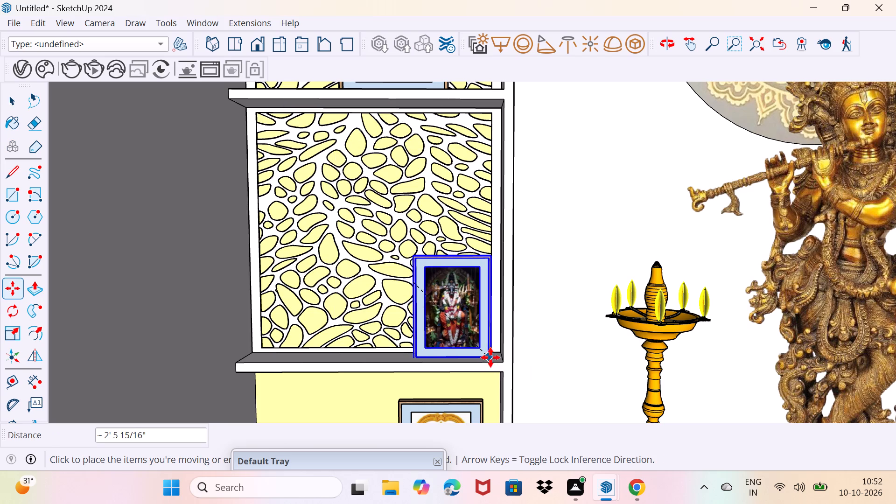
click(490, 357)
Enlarge the garlanded deity frame uniformly from its upper outer corner towards the middle of the bay.
key(s)
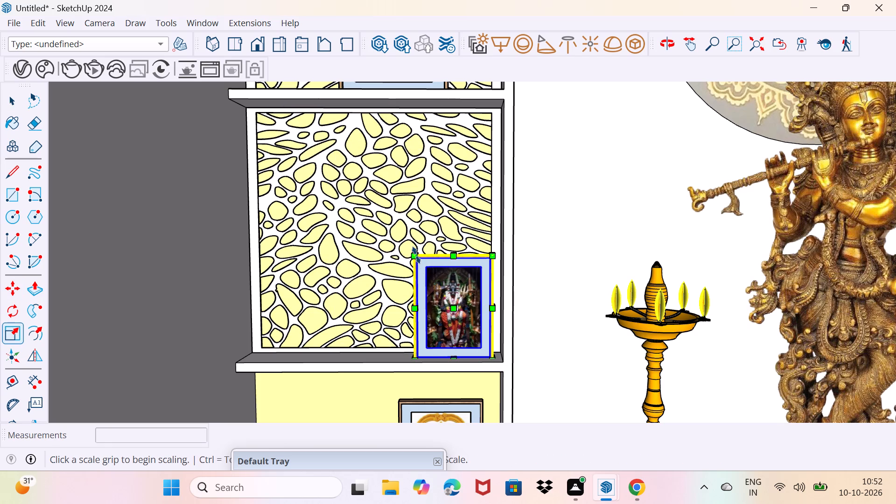
drag(416, 255, 339, 227)
Move the enlarged garlanded deity frame by its lower corner about 6 1/16" along the shelf towards the middle, then deselect it.
scroll(484, 329, up, 3)
middle_drag(483, 332, 414, 322)
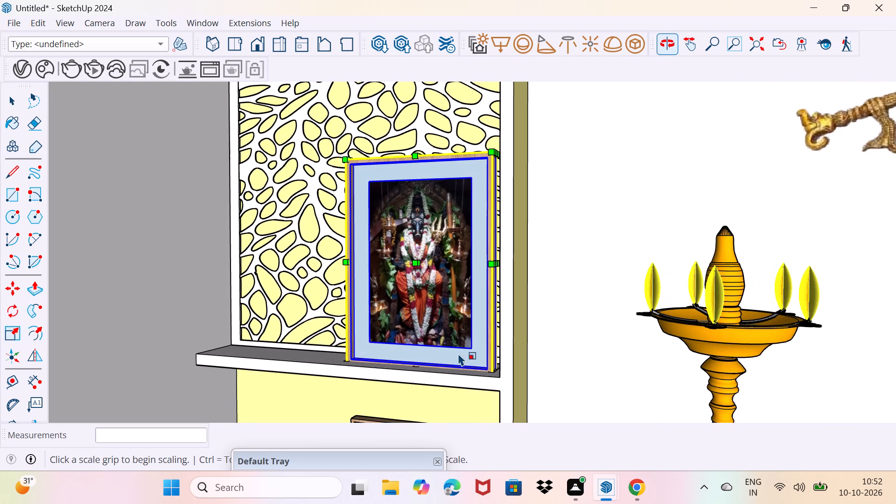
key(m)
click(493, 372)
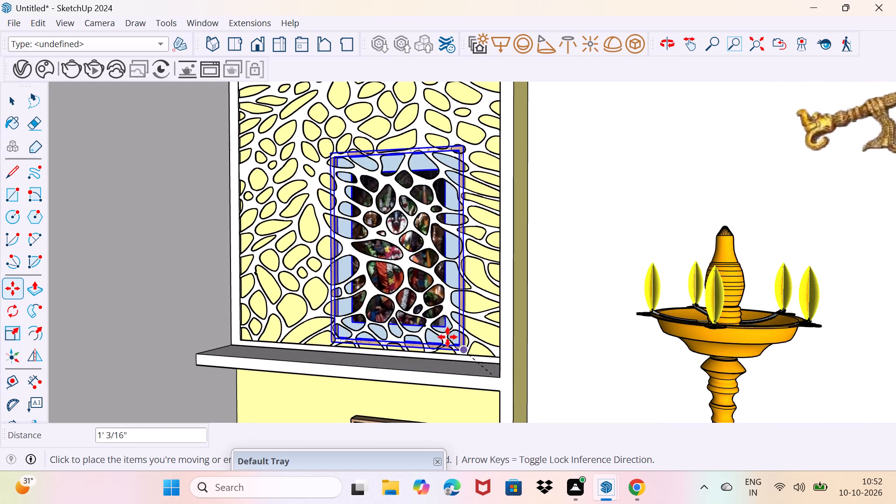
middle_drag(448, 336, 476, 321)
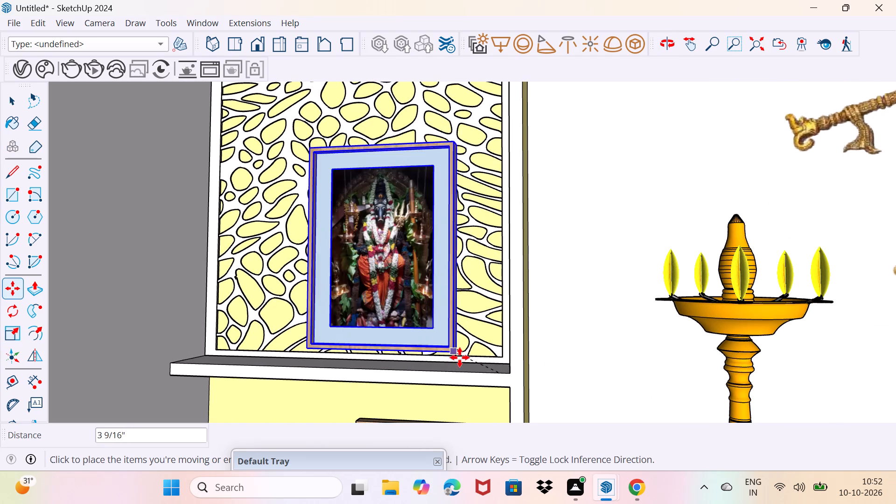
scroll(442, 361, up, 1)
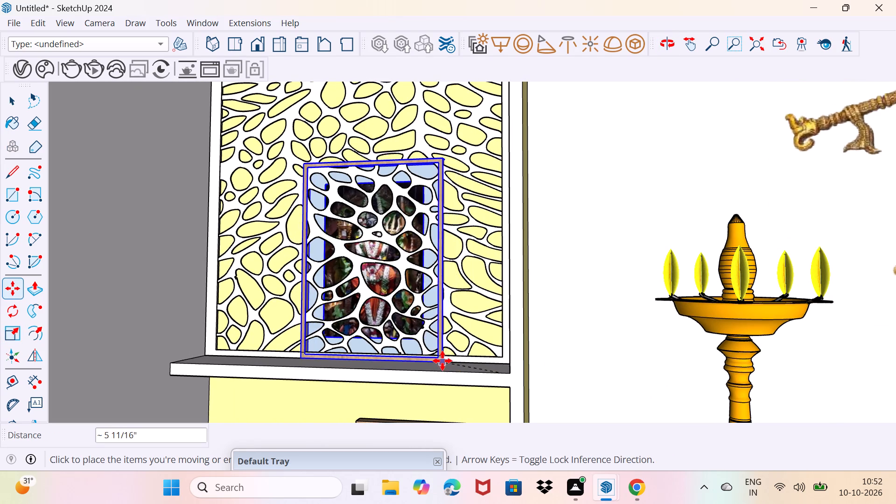
scroll(442, 361, up, 6)
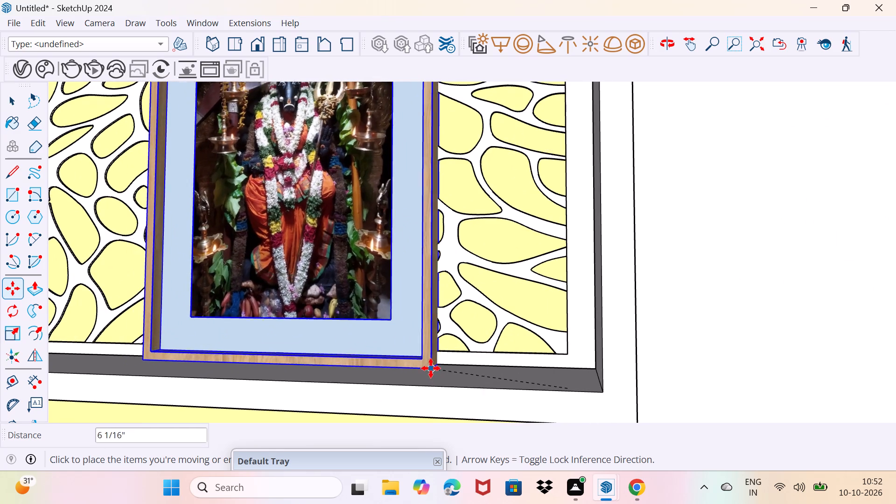
click(432, 369)
key(space)
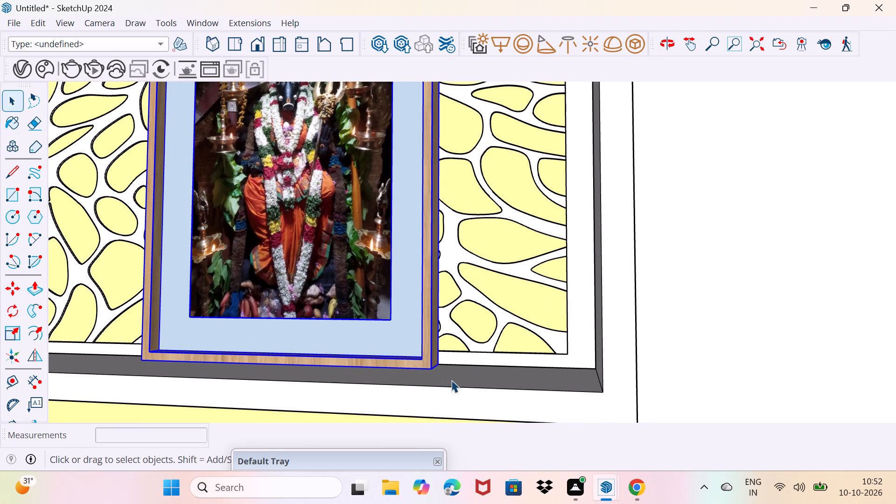
drag(452, 380, 465, 369)
Examine the framed goddess picture standing on the platform below the left-hand shelves, including its lower edge.
scroll(457, 361, down, 15)
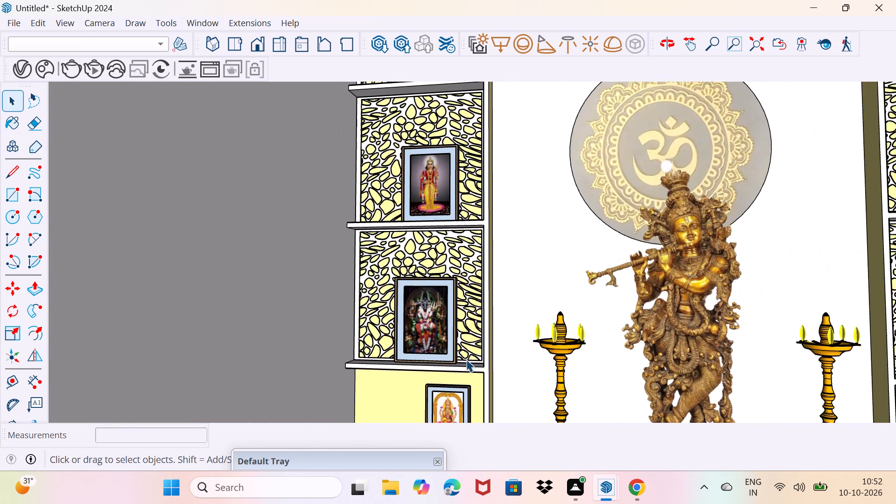
scroll(466, 359, down, 3)
middle_drag(486, 359, 514, 354)
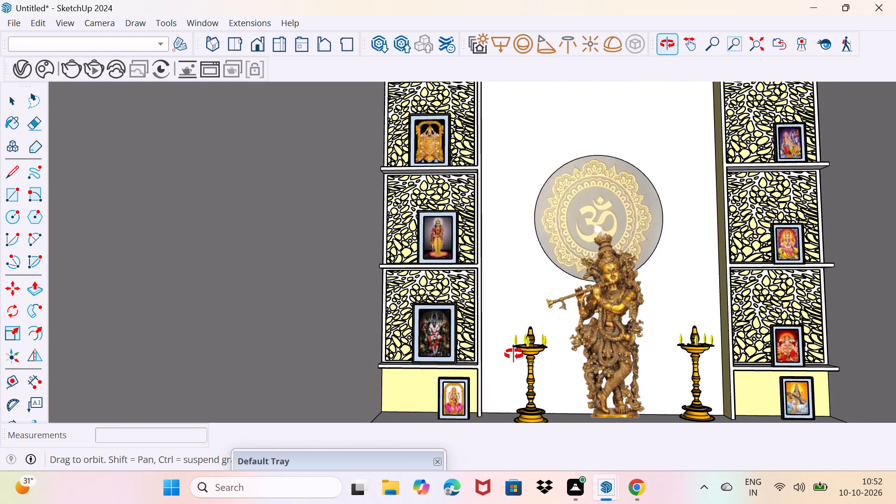
middle_drag(514, 354, 442, 316)
scroll(393, 345, up, 3)
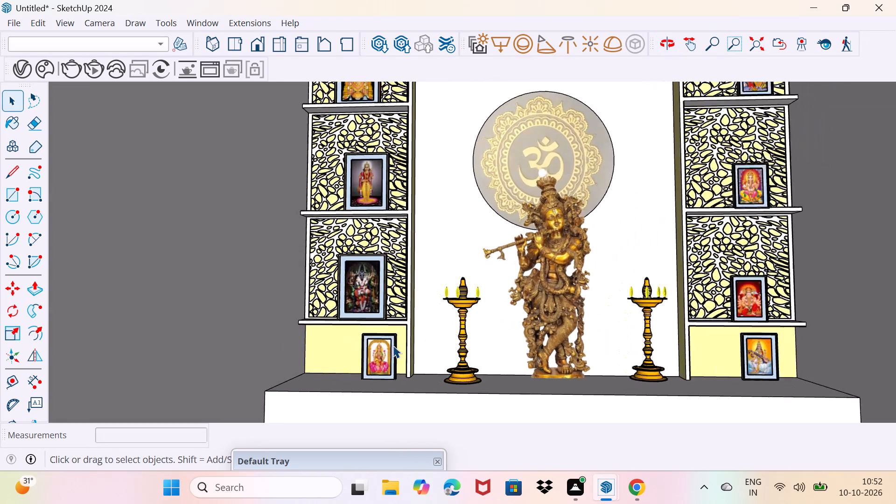
scroll(388, 345, up, 4)
middle_drag(388, 345, 389, 355)
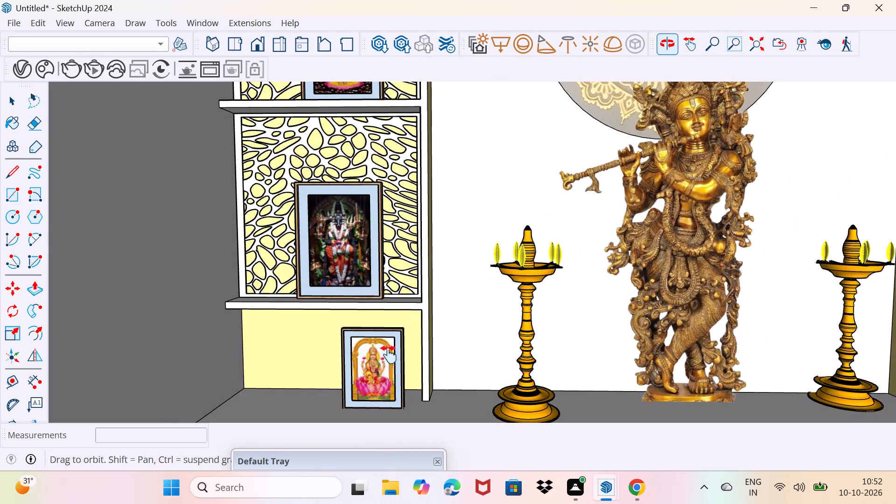
middle_drag(389, 355, 378, 309)
scroll(367, 311, up, 8)
middle_drag(367, 311, 363, 324)
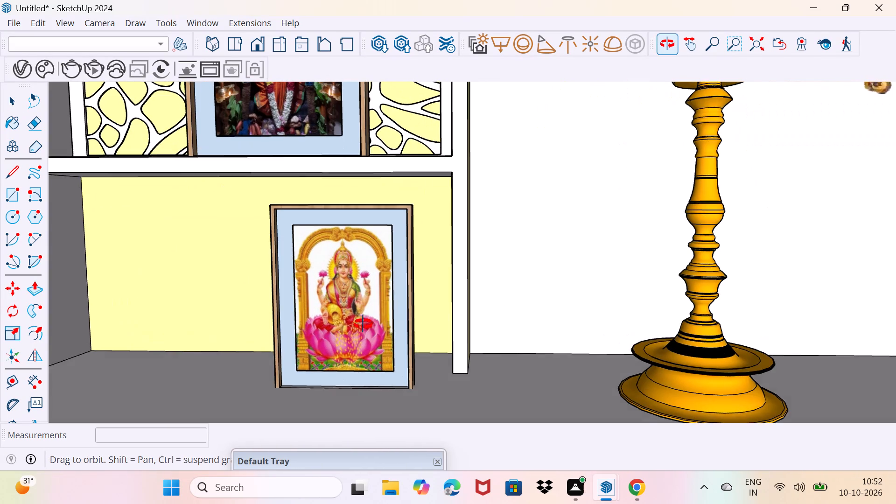
middle_drag(363, 324, 330, 333)
scroll(399, 372, up, 3)
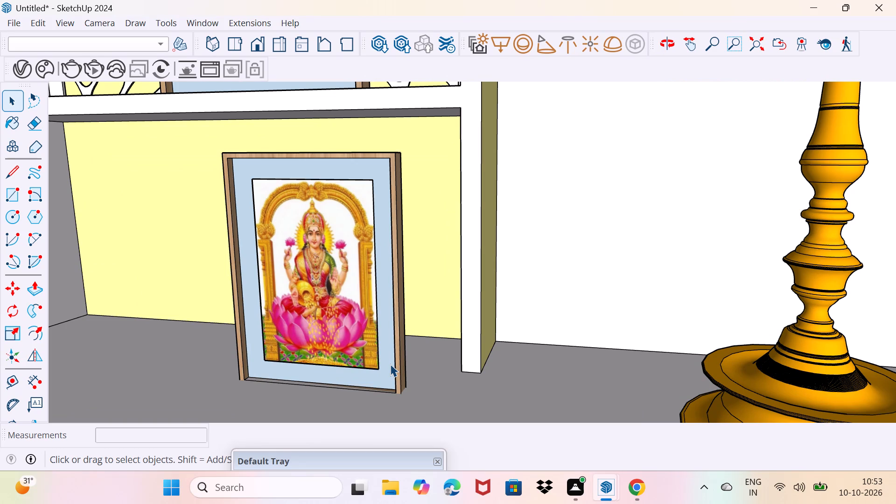
scroll(394, 401, up, 3)
scroll(396, 384, down, 5)
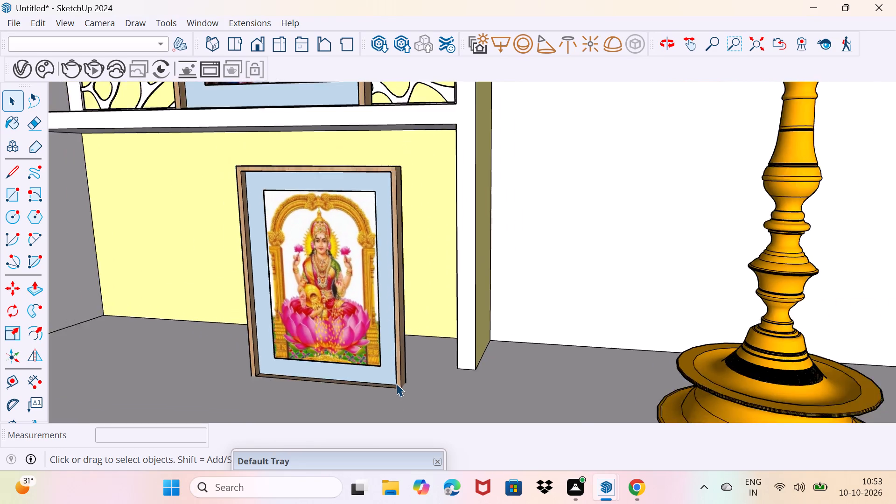
scroll(396, 384, down, 16)
scroll(588, 298, down, 2)
Enlarge the framed family-of-deities picture on the top shelf of the right-hand column uniformly by about 1.44.
shift+middle_drag(616, 270, 472, 356)
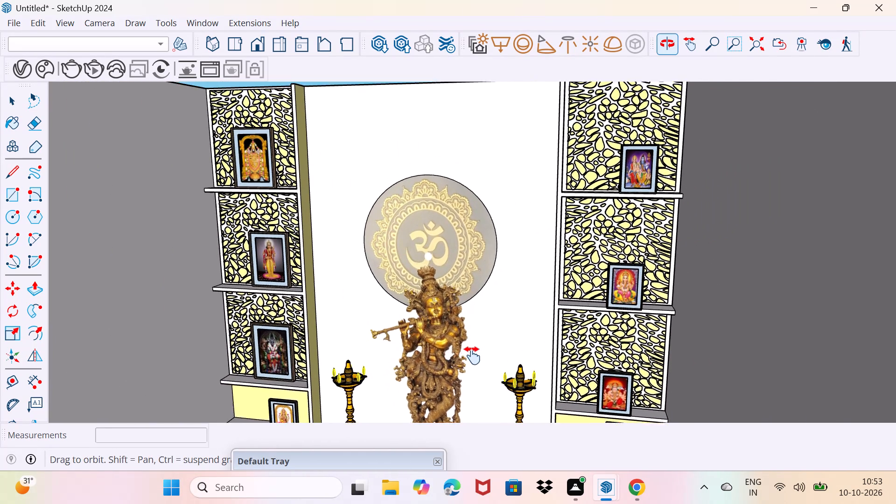
shift+middle_drag(472, 356, 466, 362)
scroll(625, 190, up, 2)
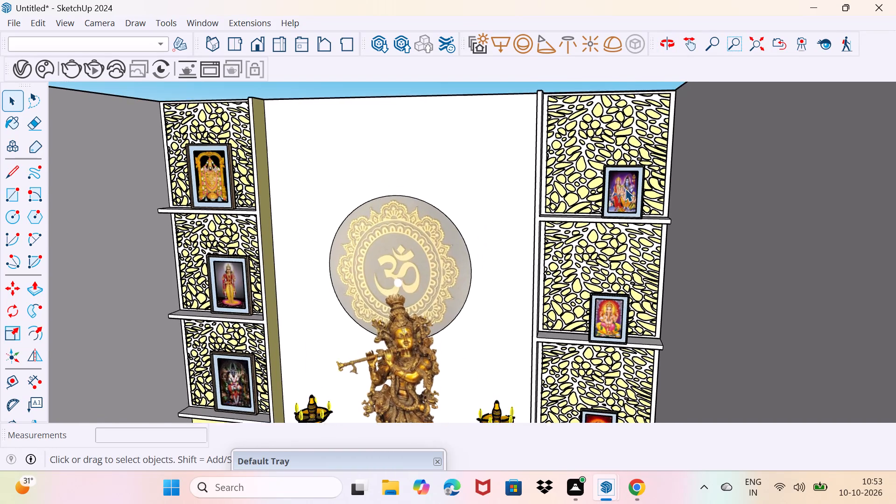
scroll(625, 189, up, 5)
shift+middle_drag(623, 182, 614, 249)
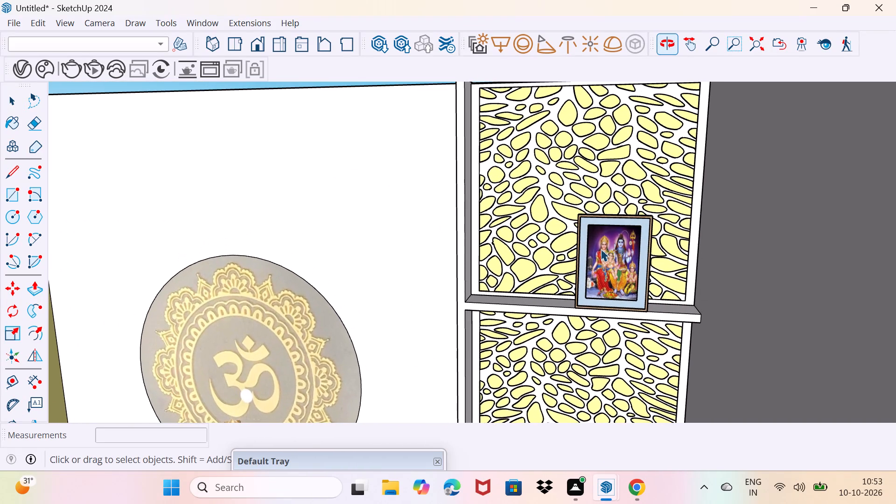
click(581, 230)
key(s)
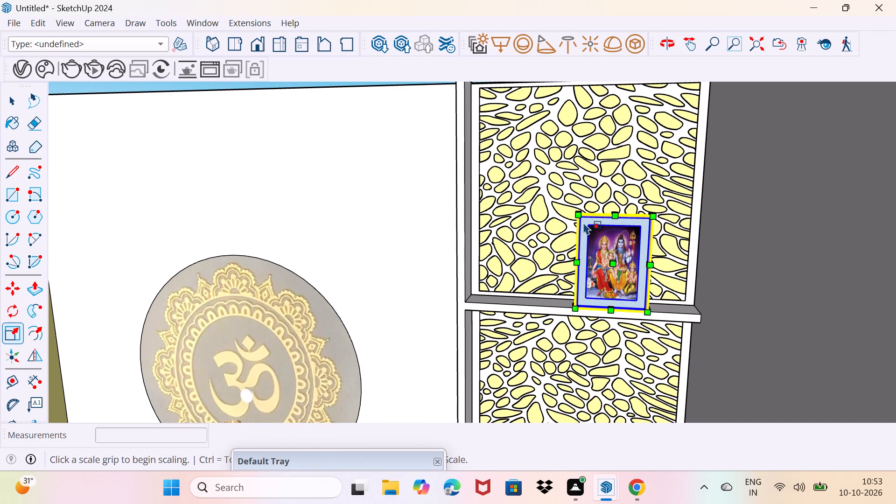
drag(576, 211, 529, 185)
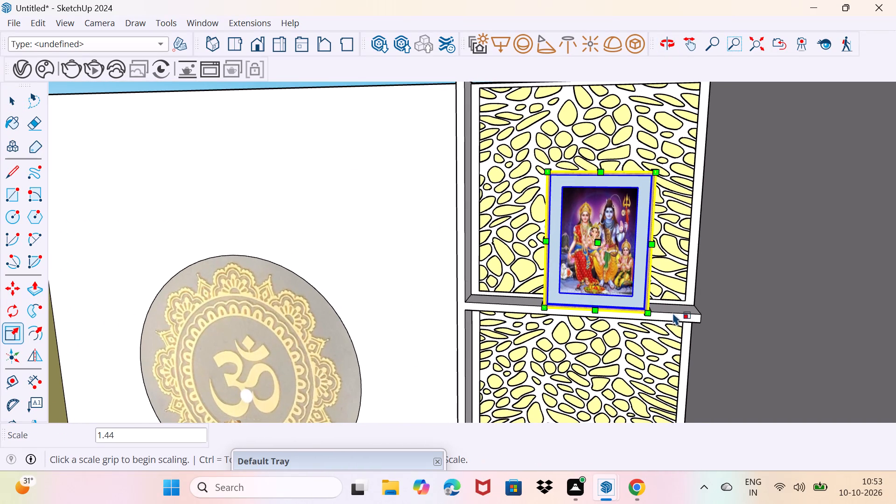
Move the enlarged family-of-deities frame by its lower outer corner about 3/4" to seat it on the top shelf, then deselect it.
scroll(657, 309, up, 5)
key(m)
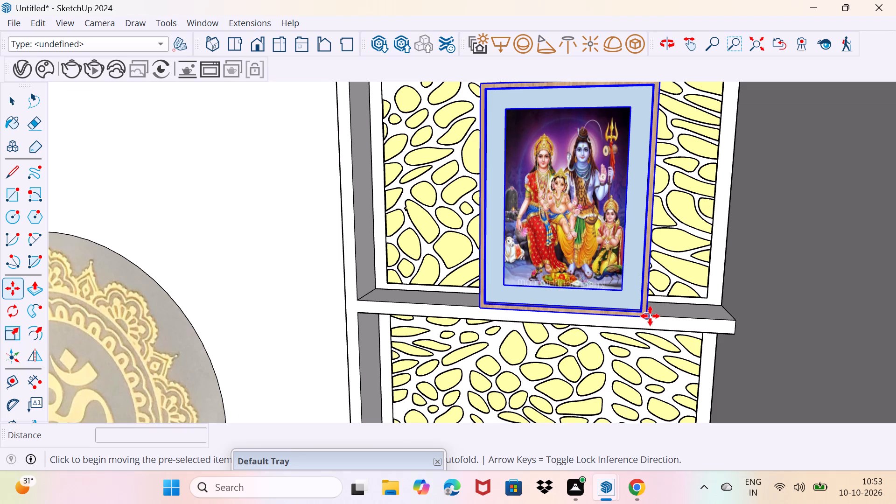
click(650, 316)
scroll(649, 303, up, 8)
click(650, 315)
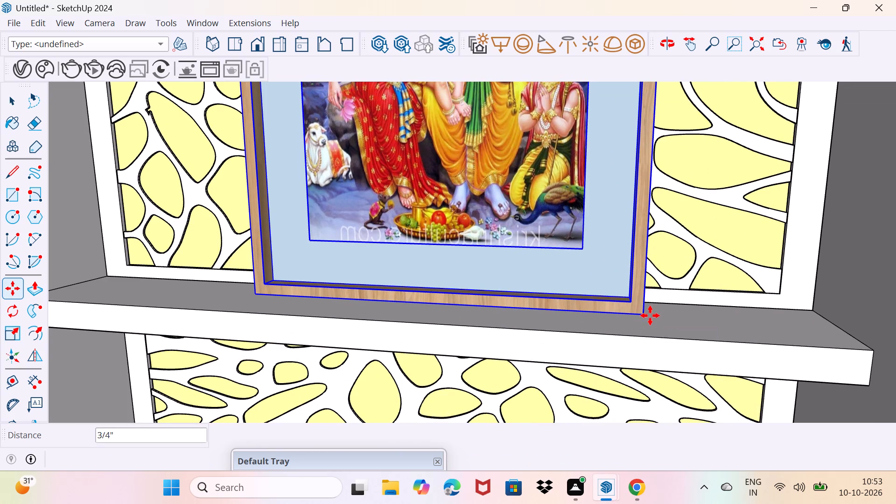
key(space)
drag(660, 328, 672, 314)
Enlarge the framed Ganesha picture on the middle shelf of the right-hand column uniformly from its upper inner corner.
scroll(658, 315, down, 15)
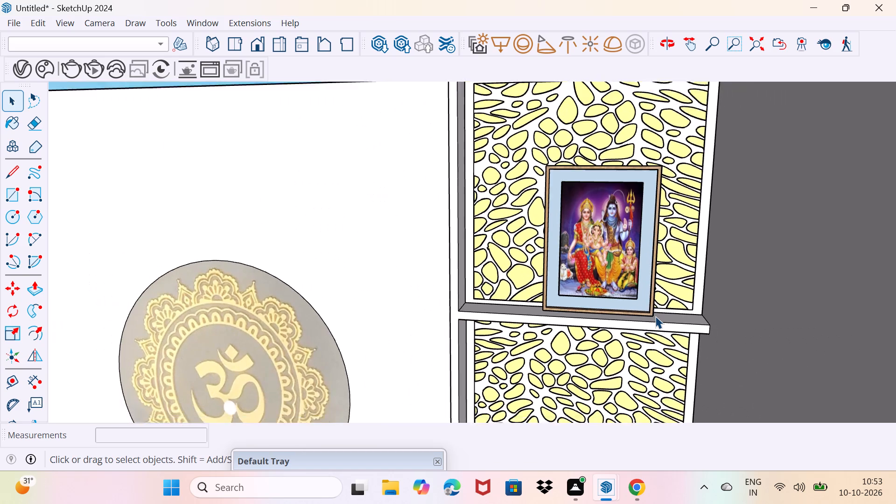
middle_drag(651, 341, 606, 150)
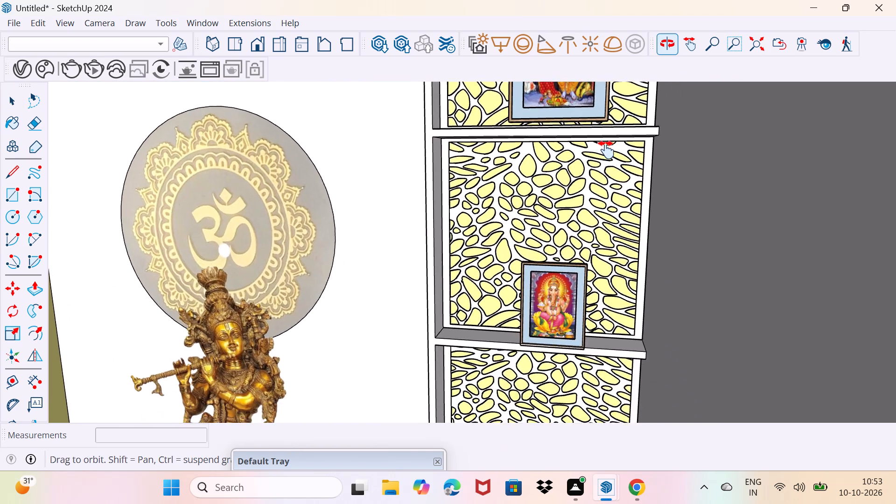
middle_drag(606, 150, 600, 109)
click(558, 258)
scroll(557, 266, up, 4)
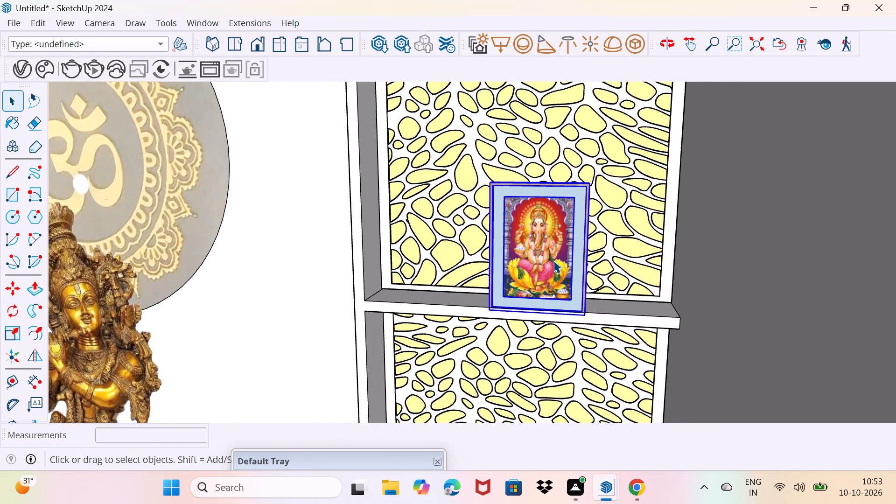
scroll(553, 260, up, 2)
scroll(585, 324, up, 4)
key(s)
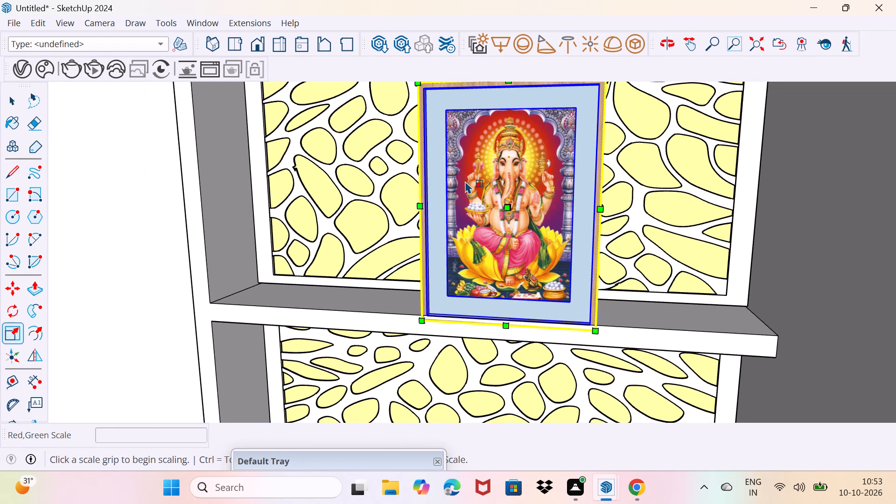
shift+middle_drag(468, 168, 492, 254)
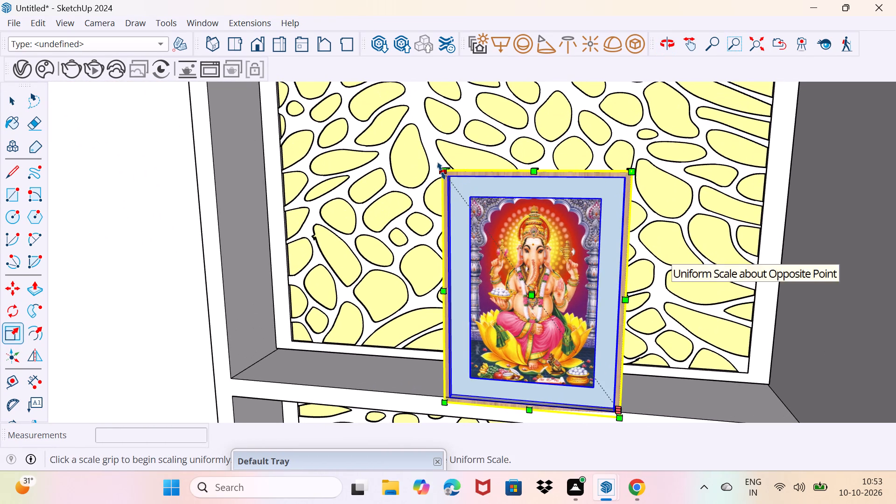
drag(441, 171, 375, 146)
Move the enlarged Ganesha frame by its lower outer corner about 2 3/8" back onto the shelf surface.
scroll(433, 195, down, 7)
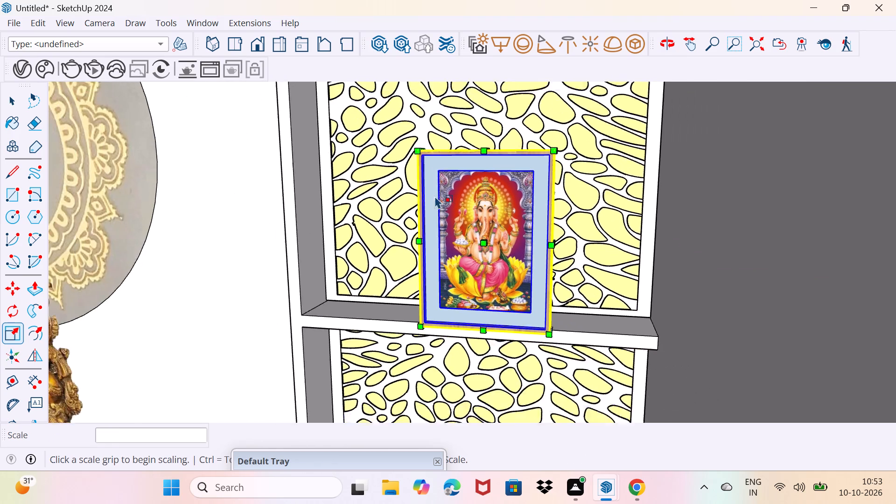
shift+middle_drag(481, 236, 433, 176)
middle_drag(455, 236, 543, 224)
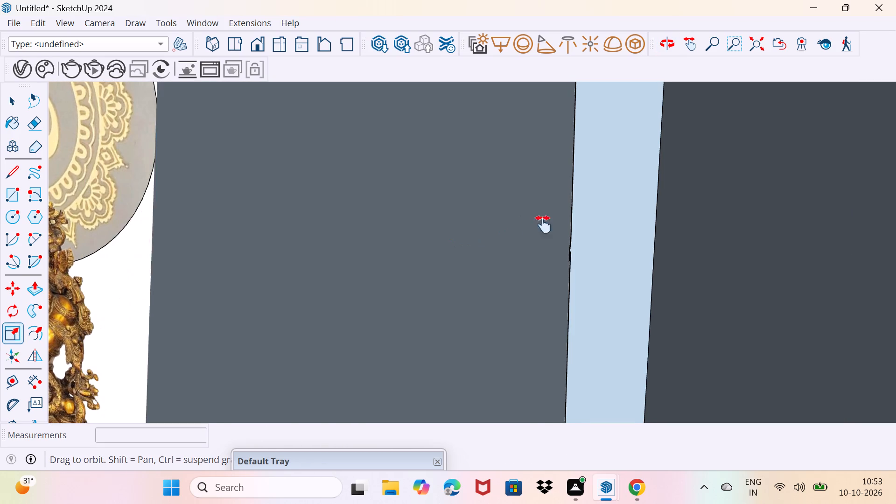
middle_drag(543, 224, 695, 257)
scroll(529, 246, up, 4)
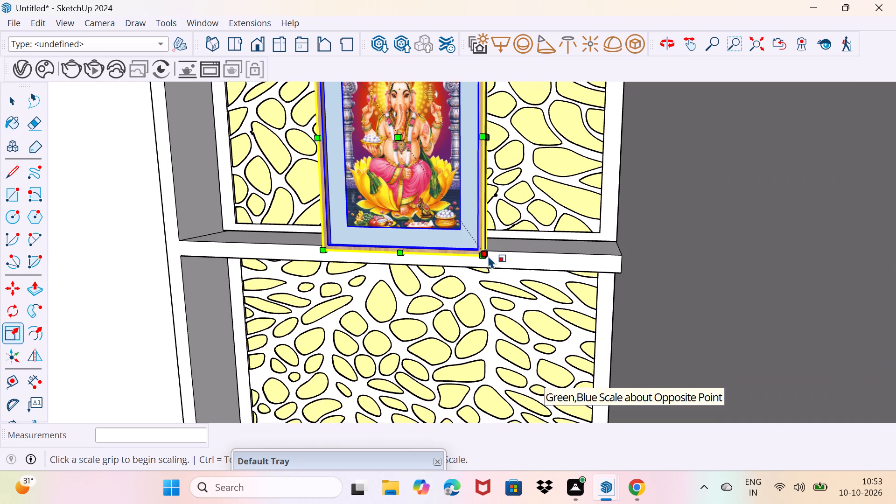
key(m)
click(482, 255)
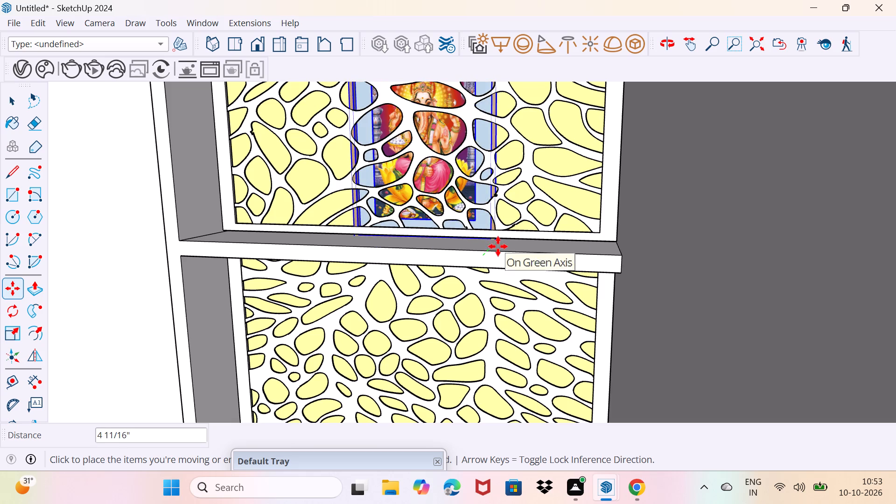
scroll(500, 246, up, 10)
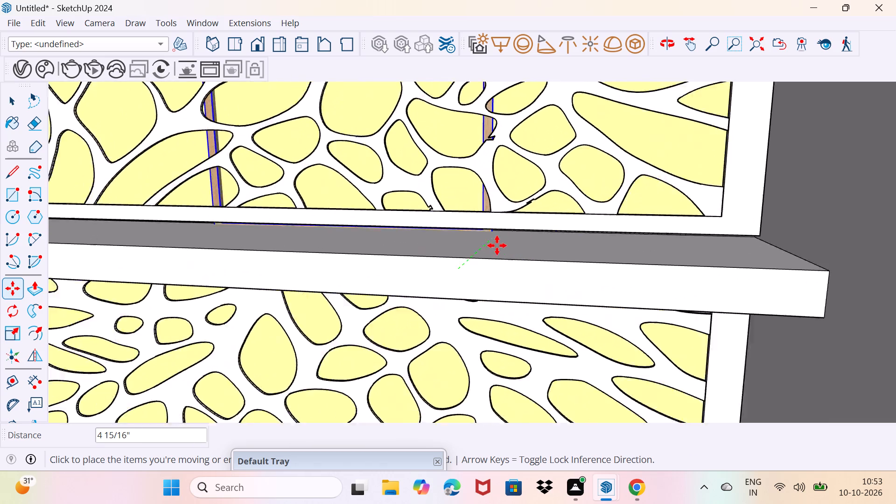
scroll(497, 245, up, 4)
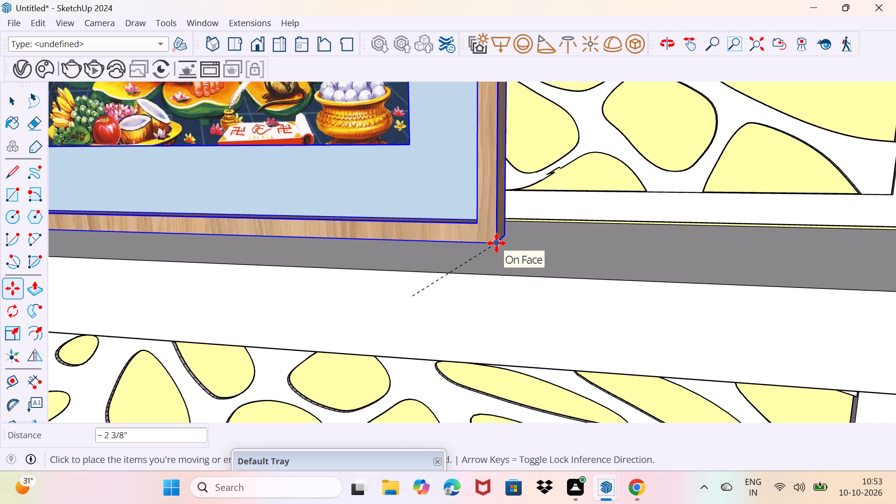
scroll(498, 243, up, 3)
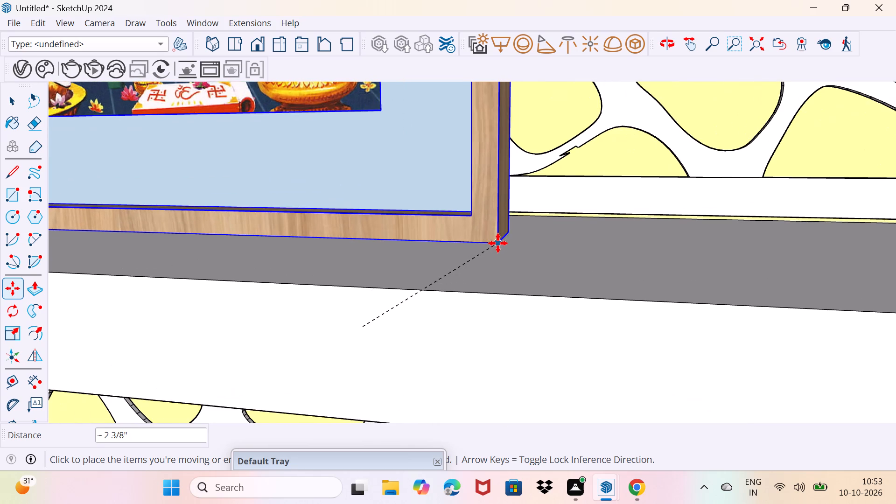
click(497, 244)
Move the Ganesha frame by its rear lower corner a little further back towards the lattice panel, then deselect it.
scroll(504, 243, up, 4)
middle_drag(503, 242, 409, 254)
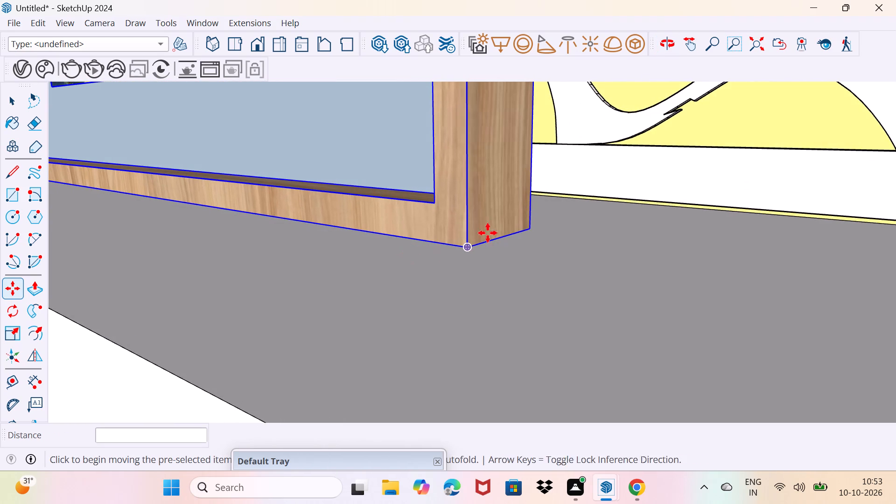
click(530, 230)
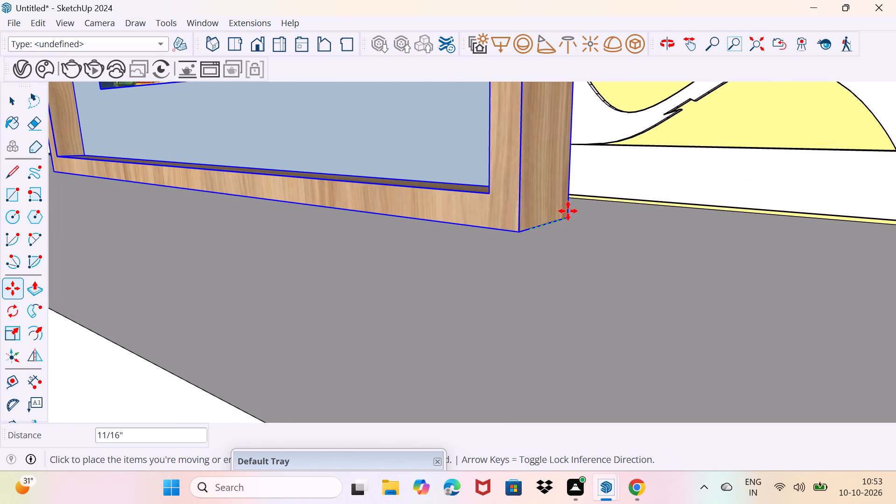
click(577, 208)
key(space)
drag(542, 302, 572, 273)
Enlarge the framed five-faced Hanuman picture on the lowest shelf of the right-hand column uniformly from its upper inner corner.
scroll(552, 261, down, 2)
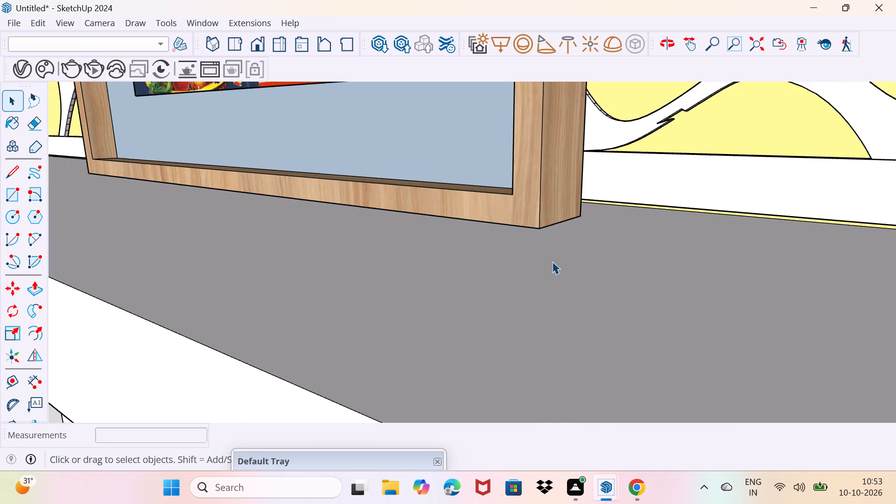
scroll(552, 261, down, 20)
scroll(552, 261, down, 1)
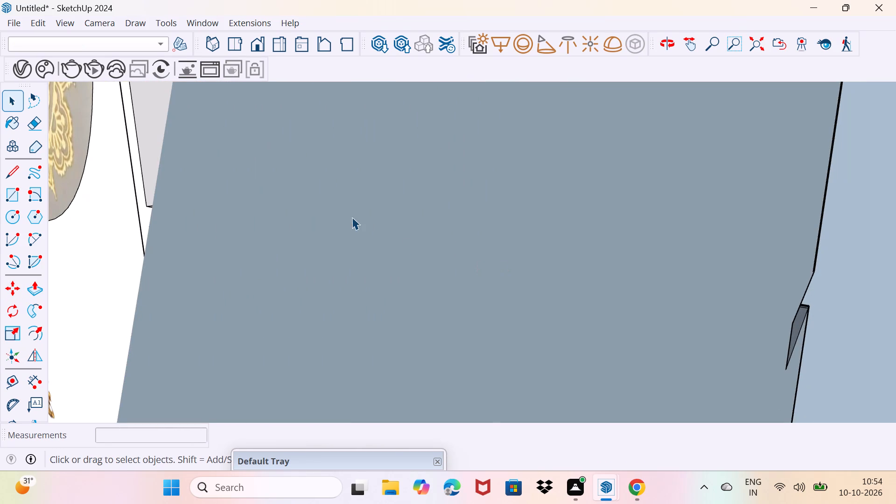
middle_drag(349, 217, 522, 217)
scroll(464, 221, down, 4)
shift+middle_drag(364, 235, 382, 234)
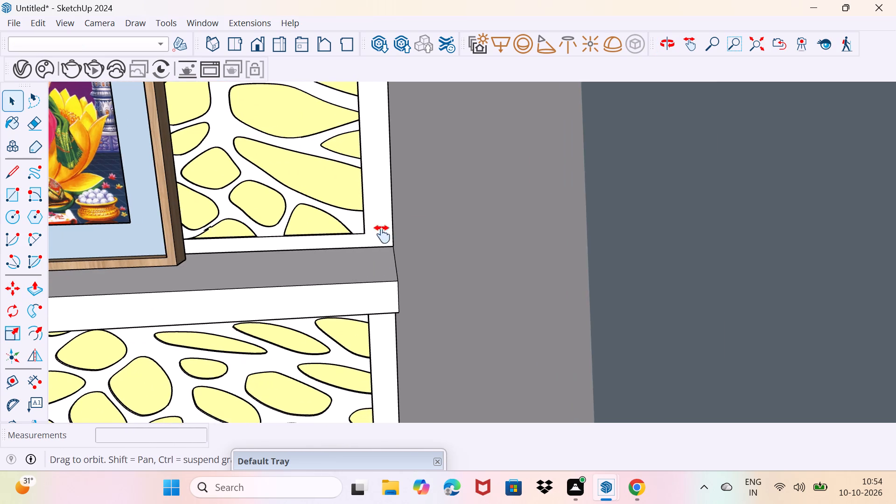
shift+middle_drag(382, 234, 578, 221)
scroll(572, 221, down, 17)
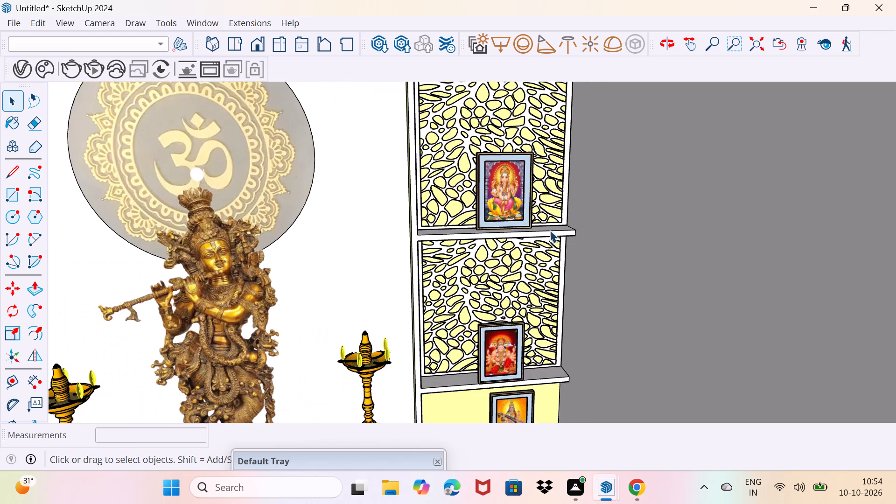
middle_drag(536, 299, 484, 212)
scroll(449, 267, up, 4)
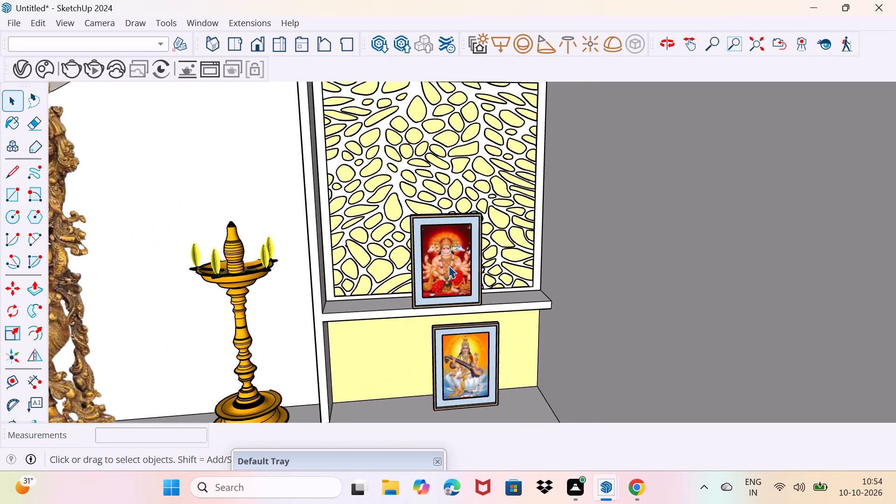
scroll(448, 266, up, 4)
click(397, 271)
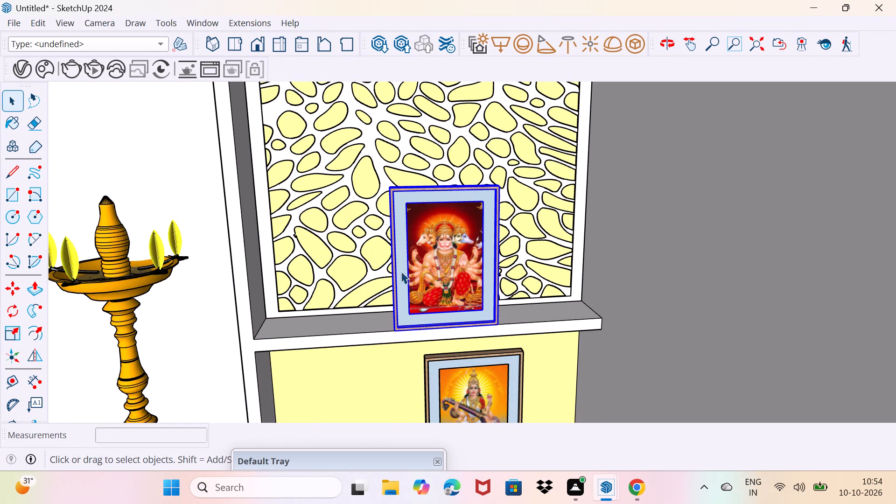
scroll(419, 273, down, 3)
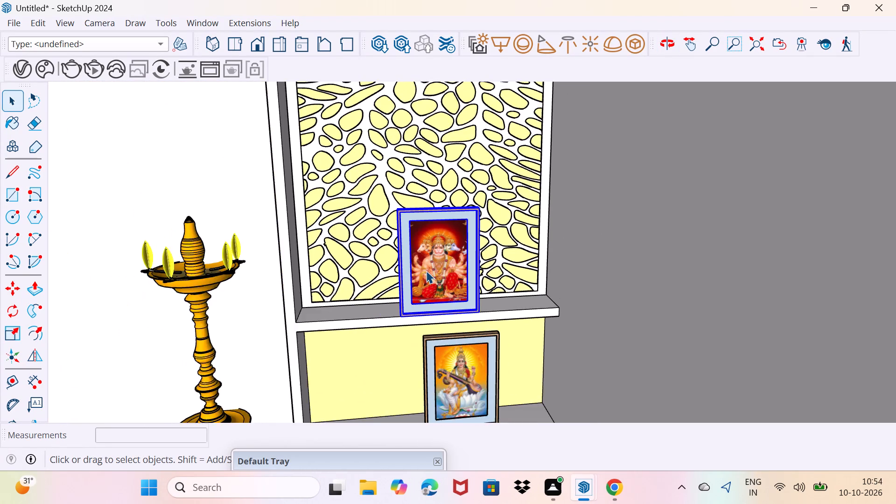
scroll(426, 271, down, 2)
key(s)
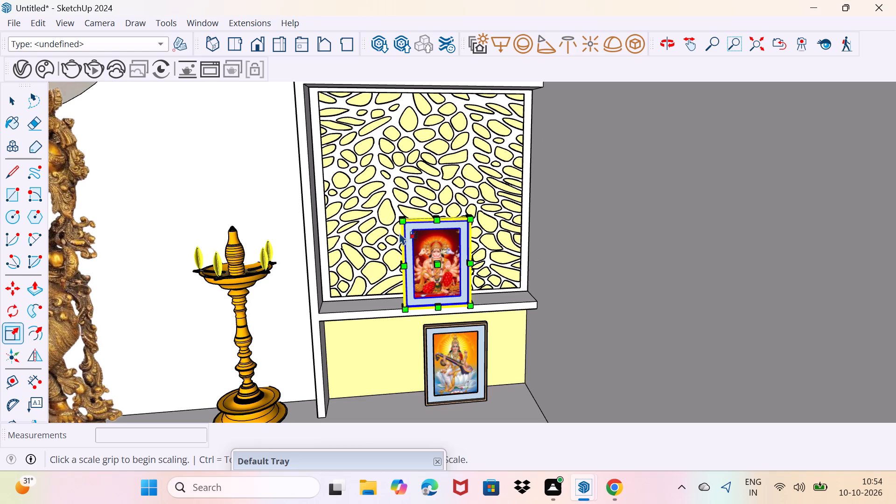
drag(400, 220, 355, 198)
Move the enlarged Hanuman frame by its lower outer corner about 3 3/16" back onto the shelf surface, then deselect it.
scroll(461, 299, up, 8)
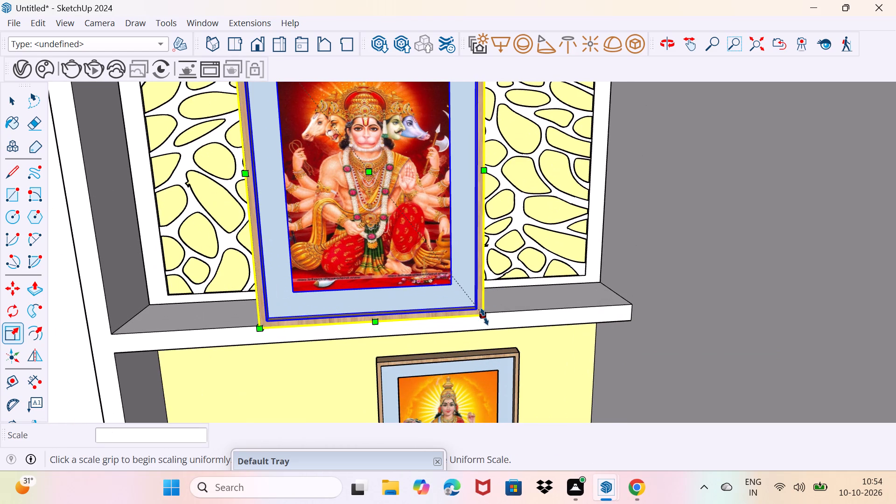
scroll(484, 316, up, 2)
key(m)
click(482, 315)
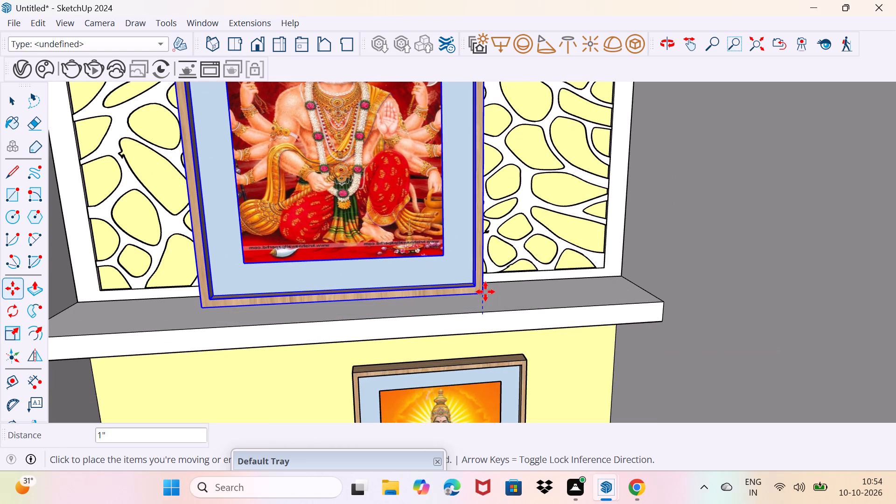
scroll(486, 291, up, 12)
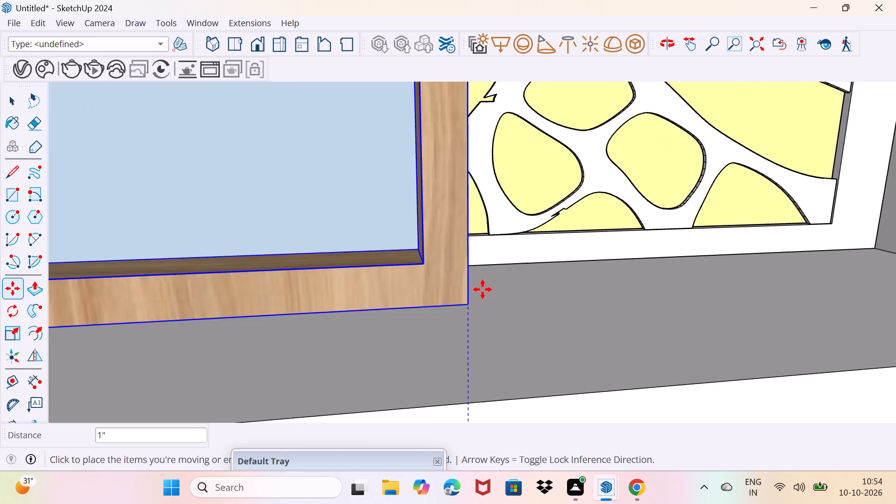
middle_drag(470, 300, 392, 346)
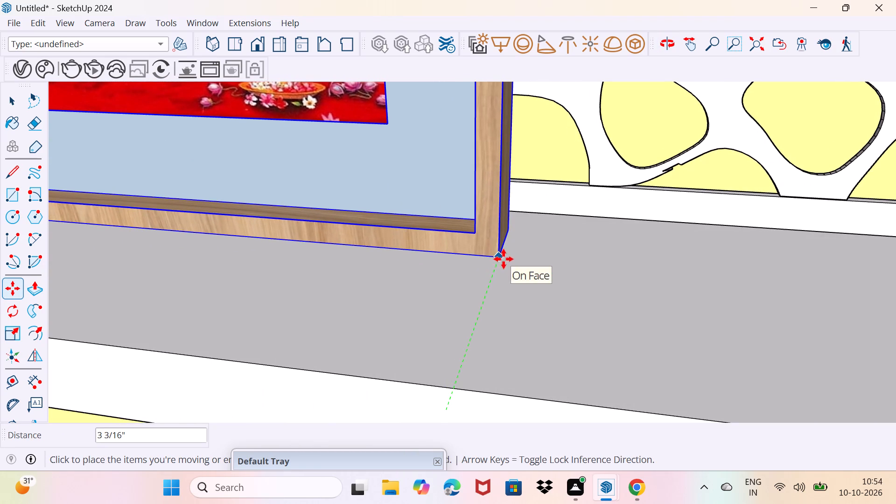
click(504, 259)
key(space)
drag(508, 317, 521, 300)
Copy the lattice panel behind the Hanuman frame about 1' 2 5/16" straight down into the bay below the lowest shelf.
scroll(514, 296, down, 13)
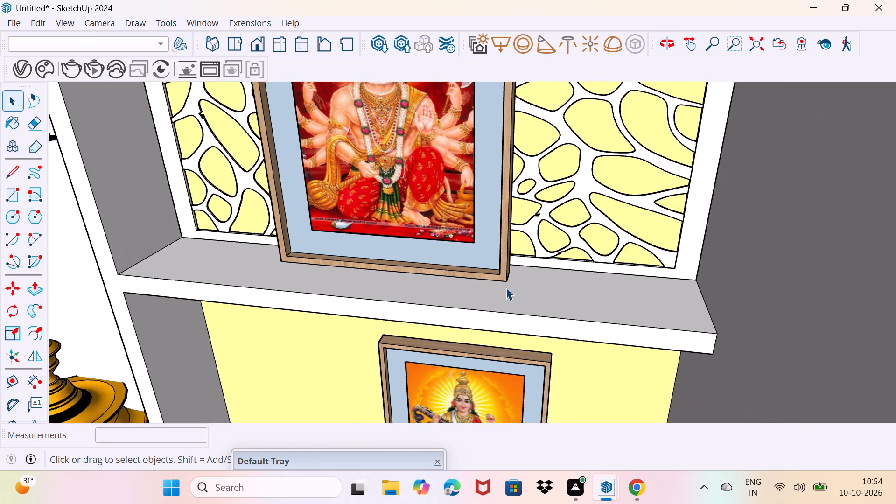
scroll(506, 287, down, 10)
click(549, 234)
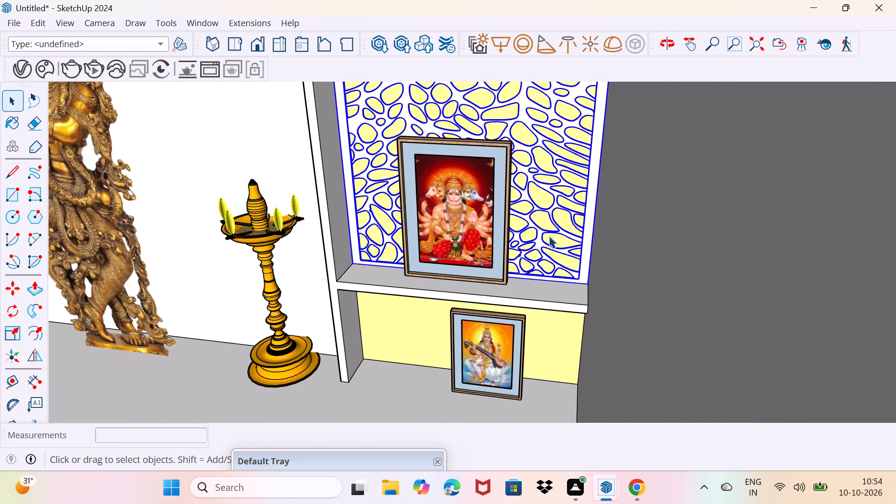
key(m)
click(553, 248)
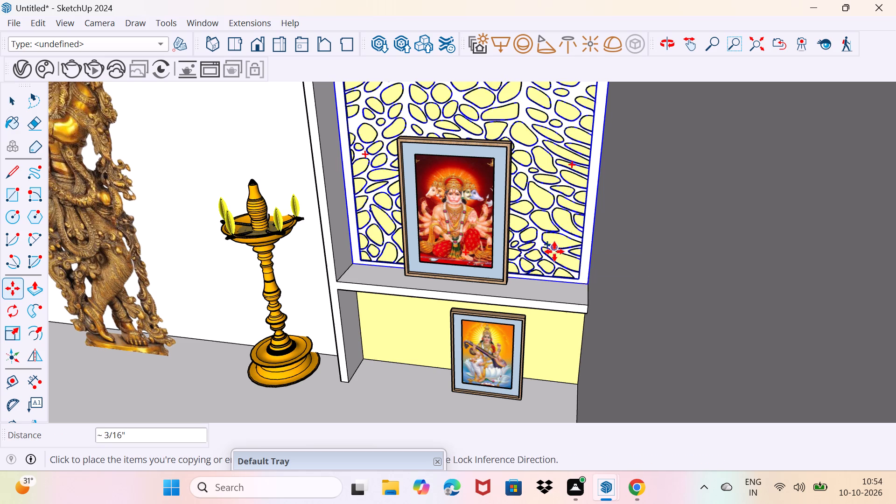
scroll(550, 354, down, 6)
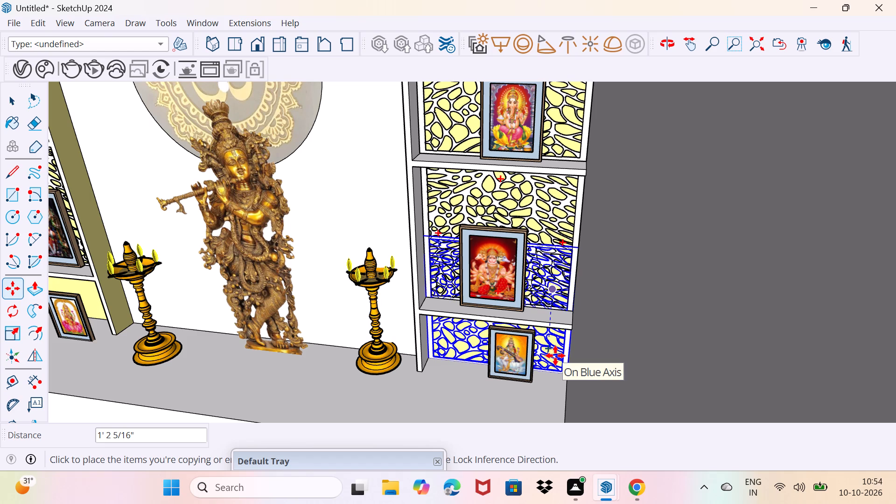
click(555, 356)
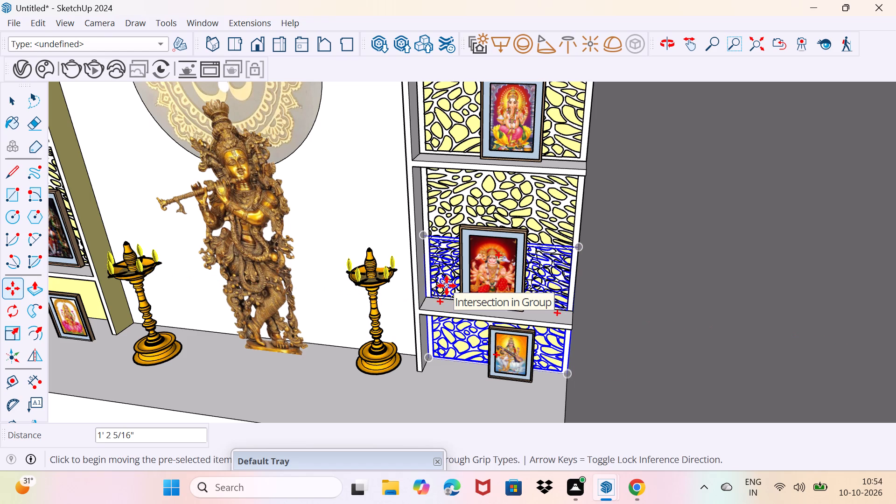
Shrink the copied lattice panel uniformly from its upper inner corner so it fits under the right-hand column's lowest shelf.
key(s)
drag(427, 238, 469, 328)
Stretch the shrunken lattice panel sideways from its inner edge to the column's inner side post, at a red-axis scale of about 2.50.
scroll(466, 359, up, 4)
middle_drag(459, 352, 521, 355)
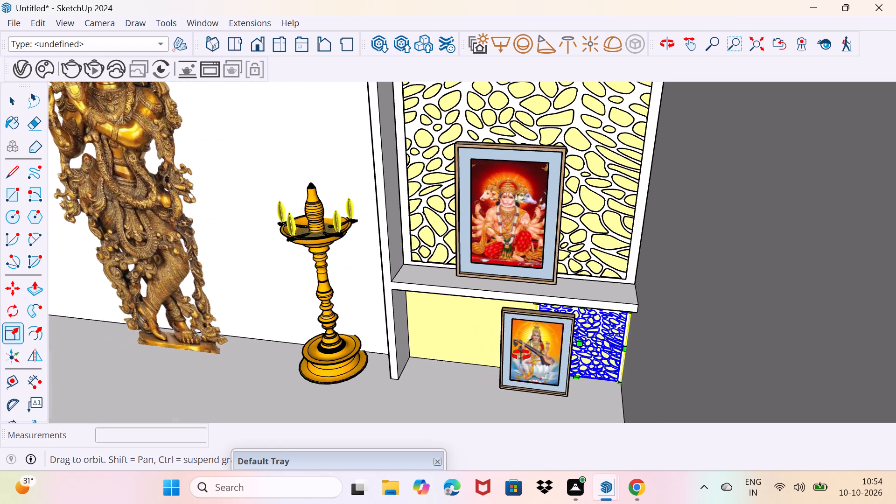
middle_drag(521, 355, 640, 321)
scroll(500, 336, up, 9)
middle_drag(509, 331, 532, 332)
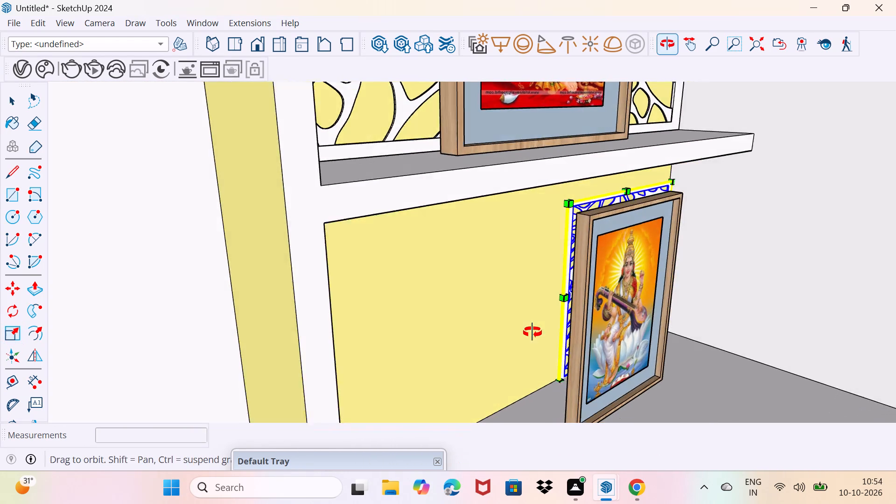
middle_drag(532, 332, 536, 325)
scroll(547, 311, up, 4)
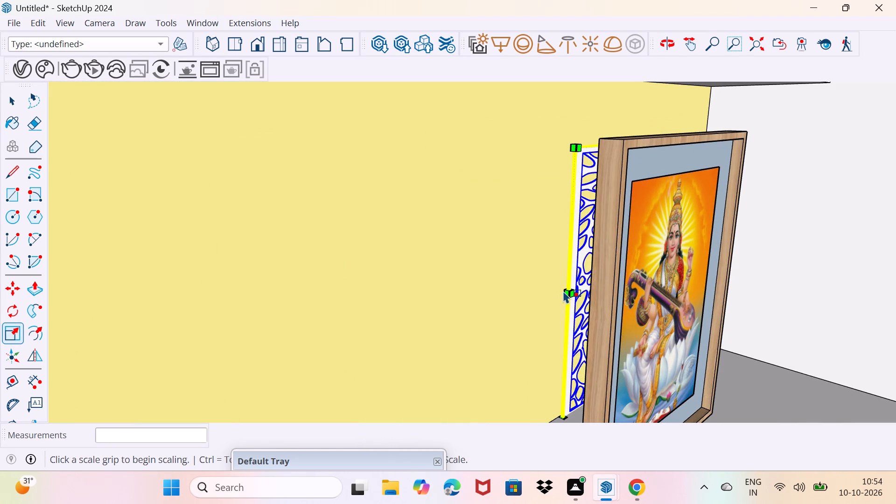
click(560, 290)
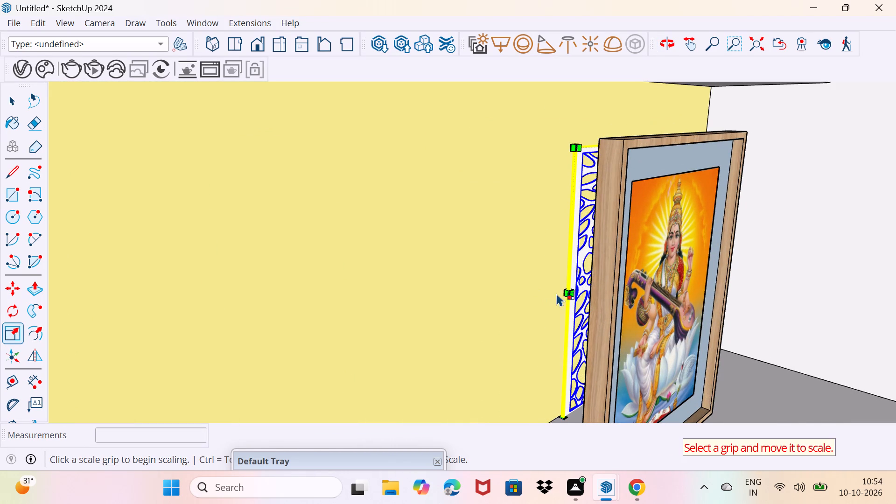
drag(567, 290, 256, 337)
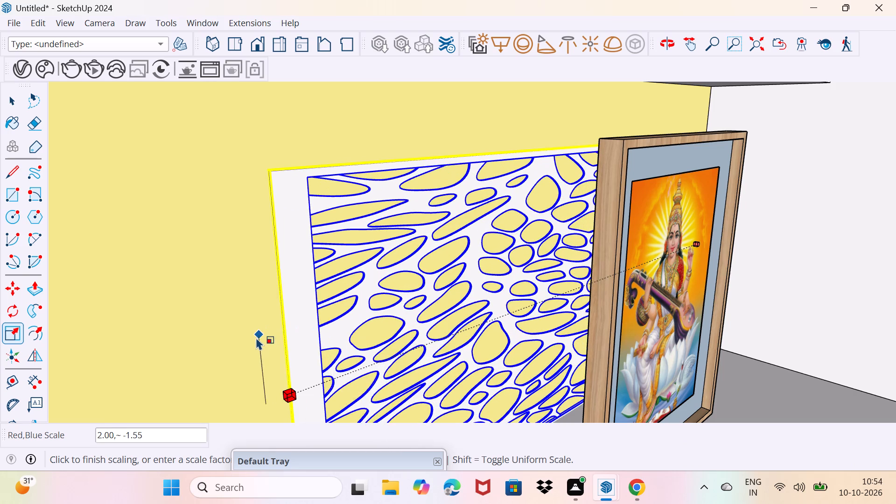
drag(256, 337, 119, 366)
scroll(256, 341, down, 6)
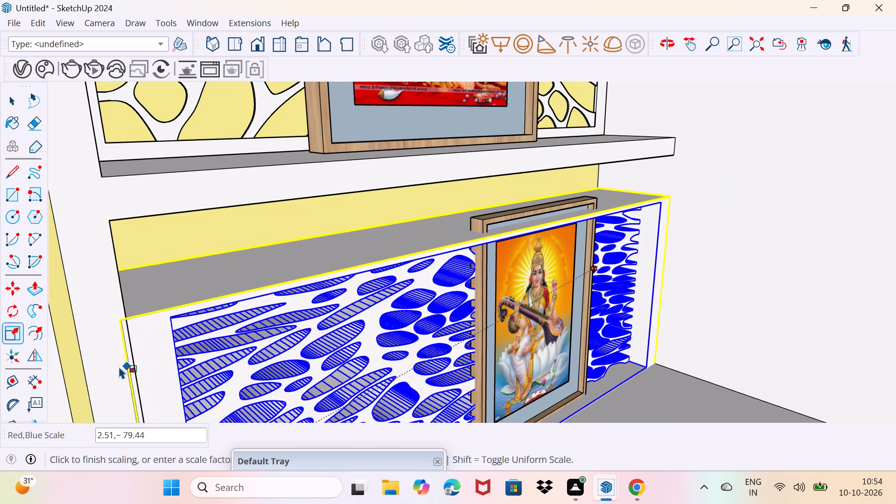
drag(119, 366, 133, 341)
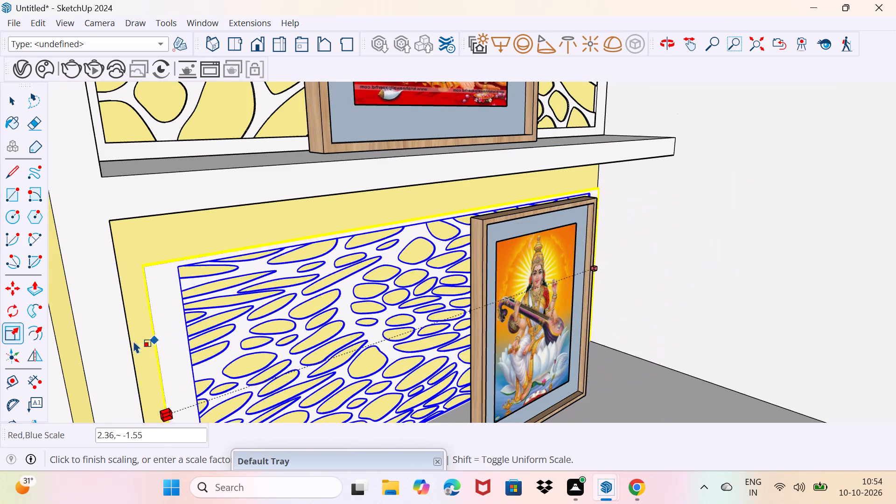
drag(133, 341, 135, 324)
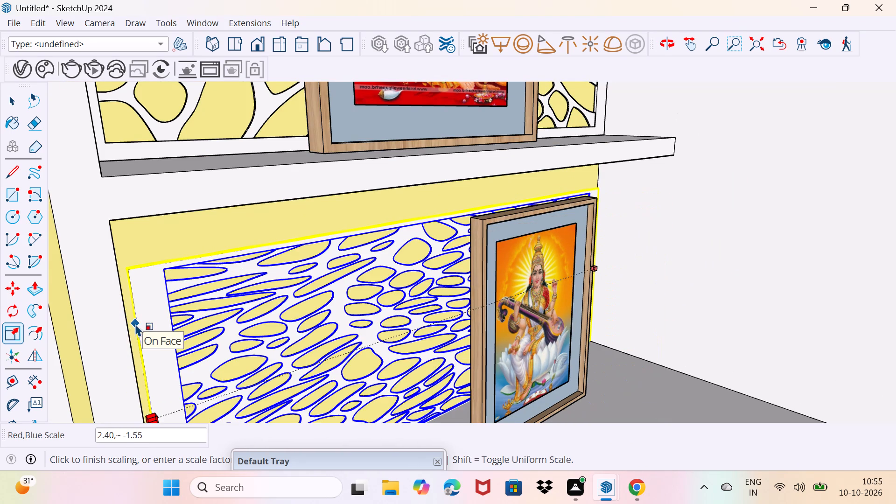
drag(135, 324, 113, 300)
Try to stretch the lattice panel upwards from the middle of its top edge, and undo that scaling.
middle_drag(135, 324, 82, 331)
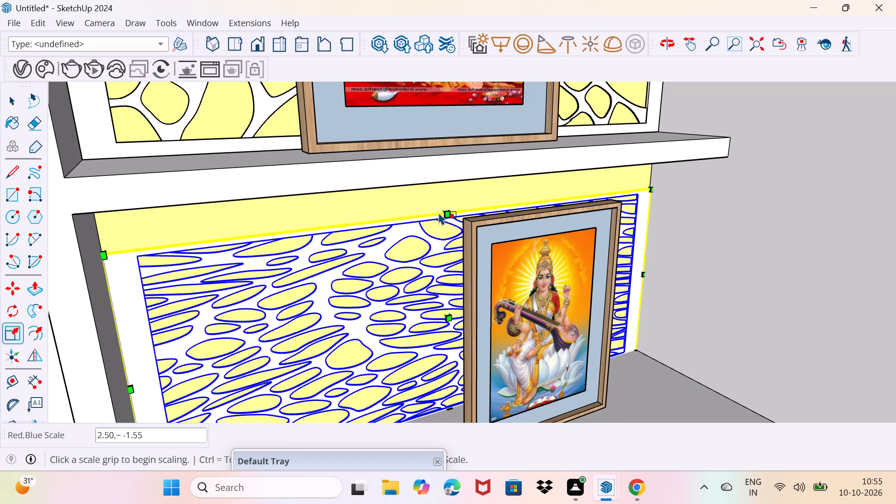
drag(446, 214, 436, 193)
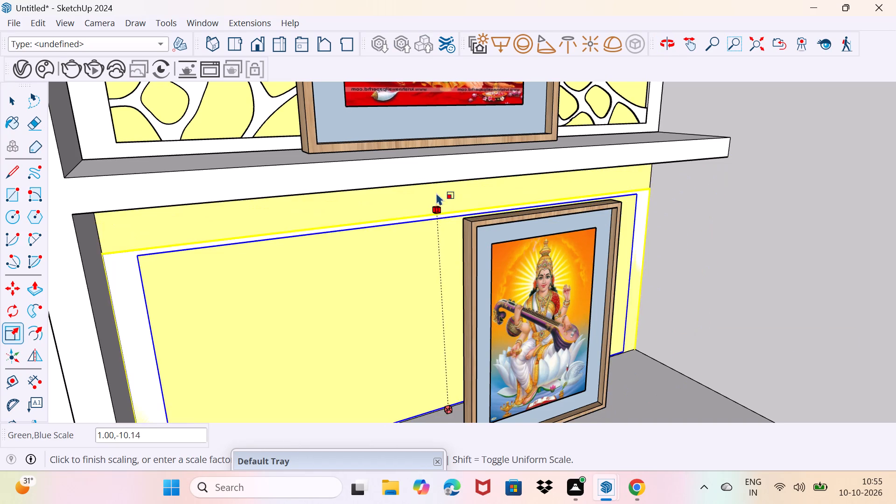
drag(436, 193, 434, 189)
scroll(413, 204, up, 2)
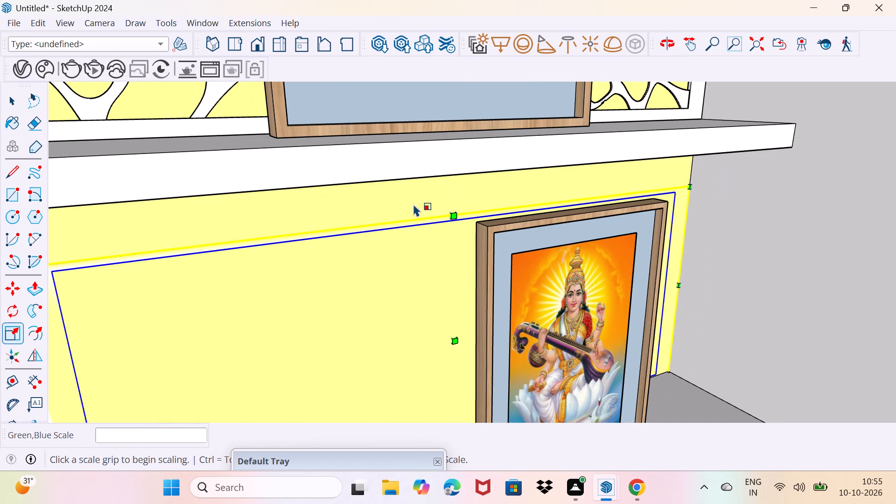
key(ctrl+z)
Scale the lattice panel's height upwards along the green axis by about 1.05 towards the lowest shelf, and deselect it.
scroll(422, 221, up, 5)
middle_drag(425, 214, 441, 225)
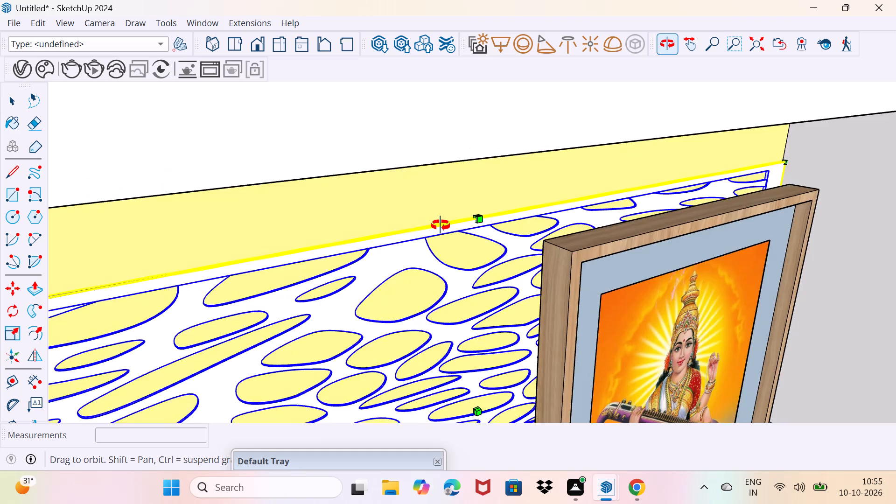
middle_drag(441, 225, 480, 215)
scroll(482, 214, up, 10)
middle_drag(490, 209, 501, 211)
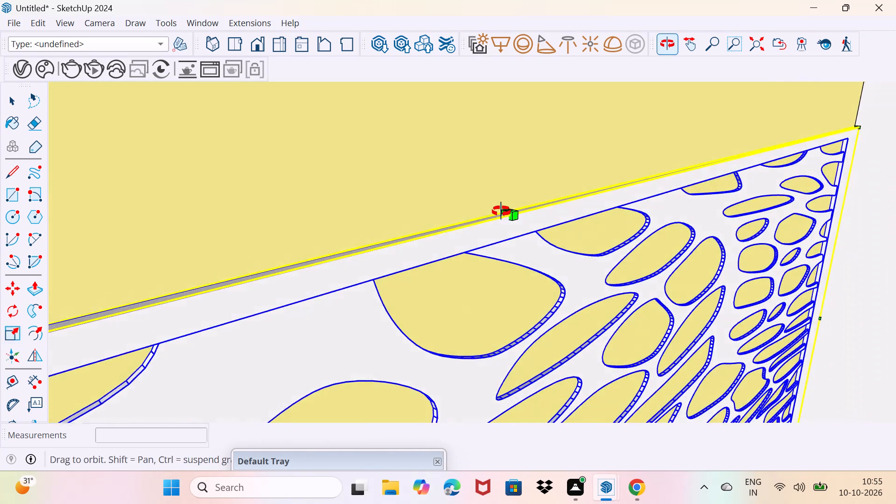
middle_drag(501, 211, 507, 211)
scroll(509, 209, up, 5)
click(505, 213)
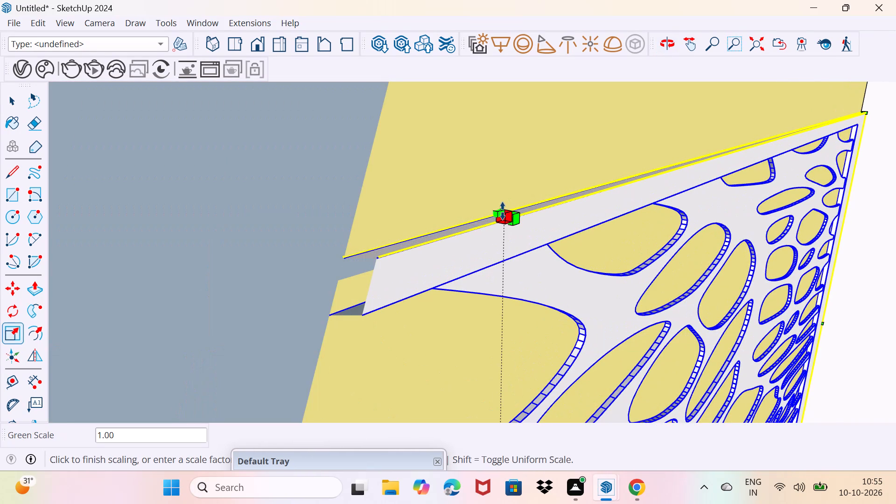
drag(507, 207, 515, 126)
scroll(517, 125, down, 3)
drag(505, 126, 506, 110)
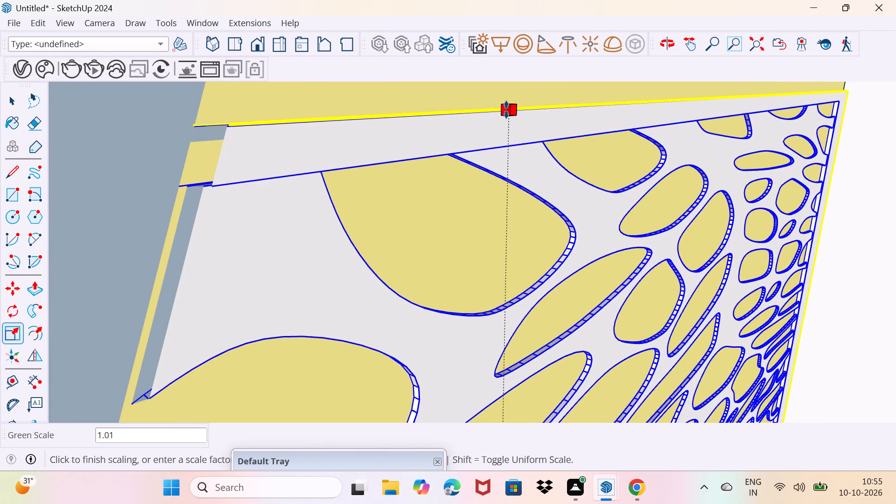
drag(506, 110, 514, 91)
scroll(516, 87, down, 10)
middle_click(515, 90)
scroll(515, 91, down, 4)
middle_click(514, 91)
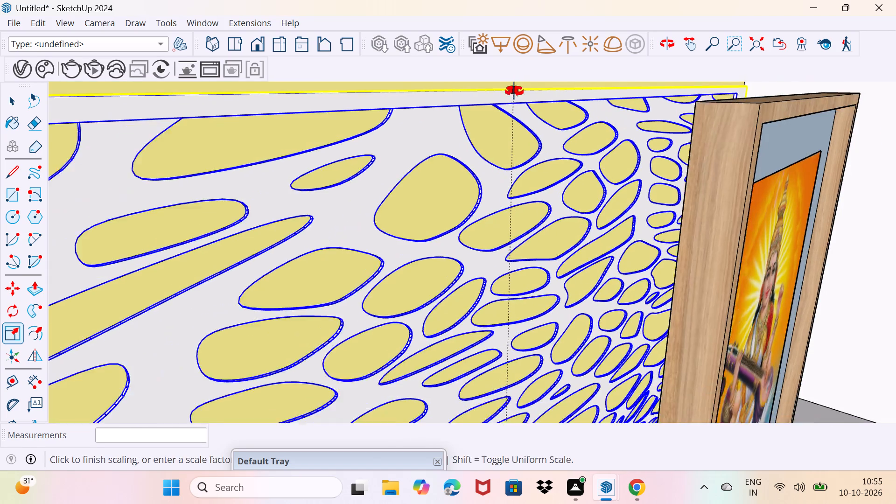
scroll(514, 91, down, 1)
drag(514, 91, 509, 94)
scroll(511, 92, down, 5)
scroll(510, 93, up, 1)
scroll(510, 93, down, 8)
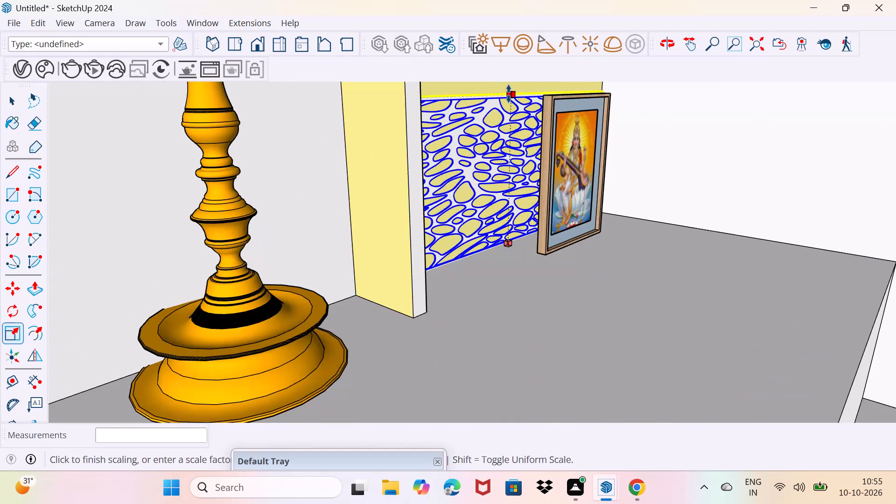
drag(509, 94, 509, 89)
key(space)
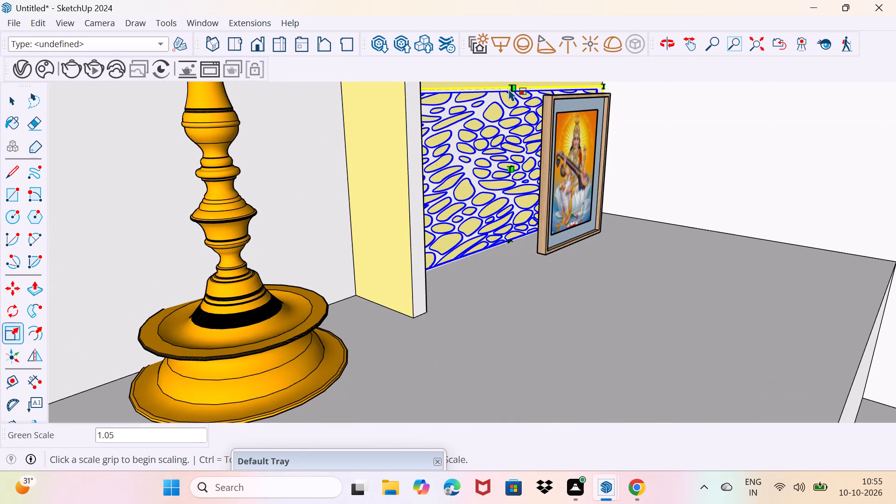
drag(479, 162, 487, 147)
drag(532, 330, 550, 312)
drag(523, 313, 527, 311)
click(527, 310)
key(space)
drag(524, 313, 545, 297)
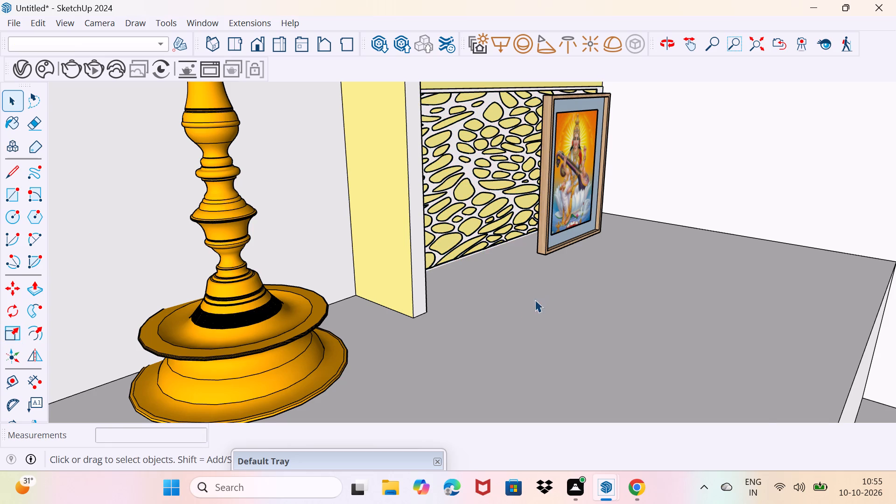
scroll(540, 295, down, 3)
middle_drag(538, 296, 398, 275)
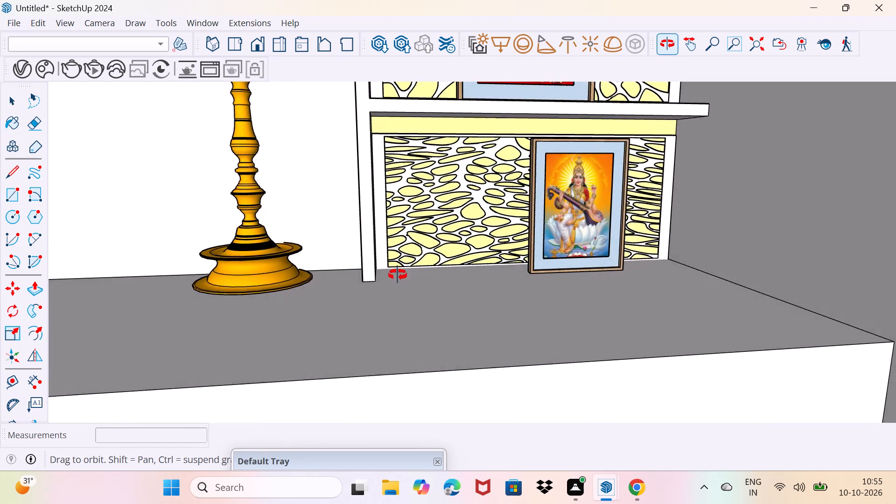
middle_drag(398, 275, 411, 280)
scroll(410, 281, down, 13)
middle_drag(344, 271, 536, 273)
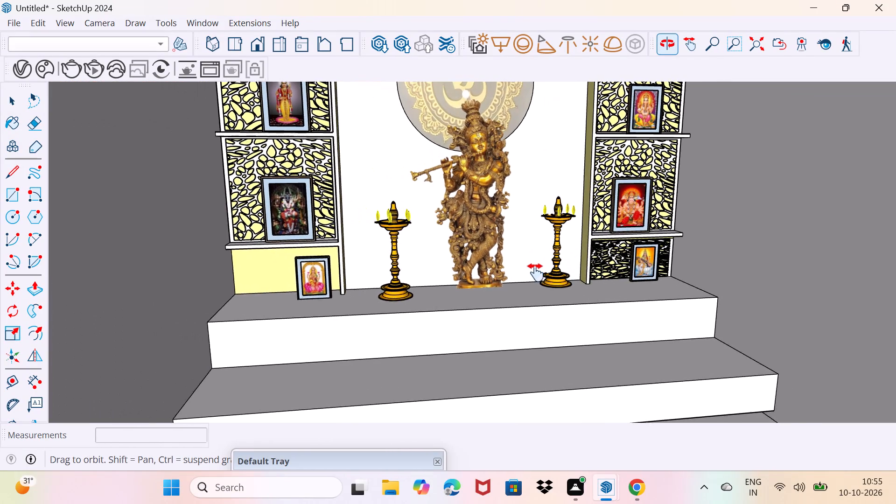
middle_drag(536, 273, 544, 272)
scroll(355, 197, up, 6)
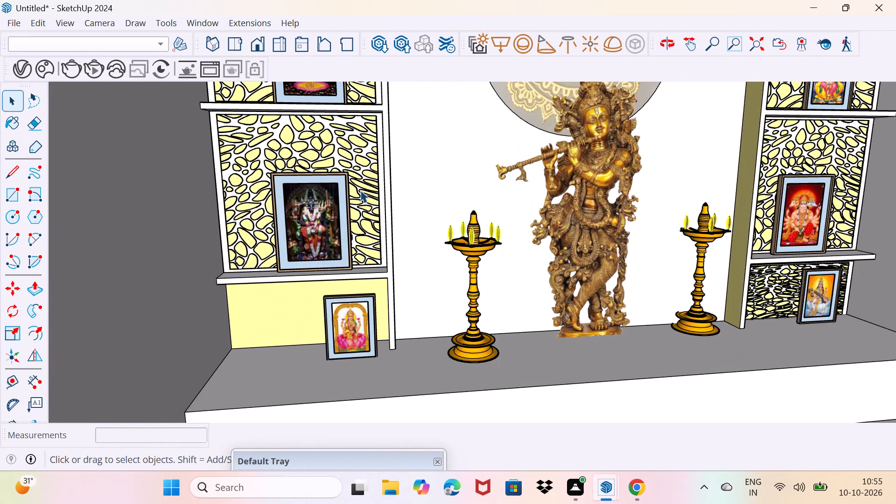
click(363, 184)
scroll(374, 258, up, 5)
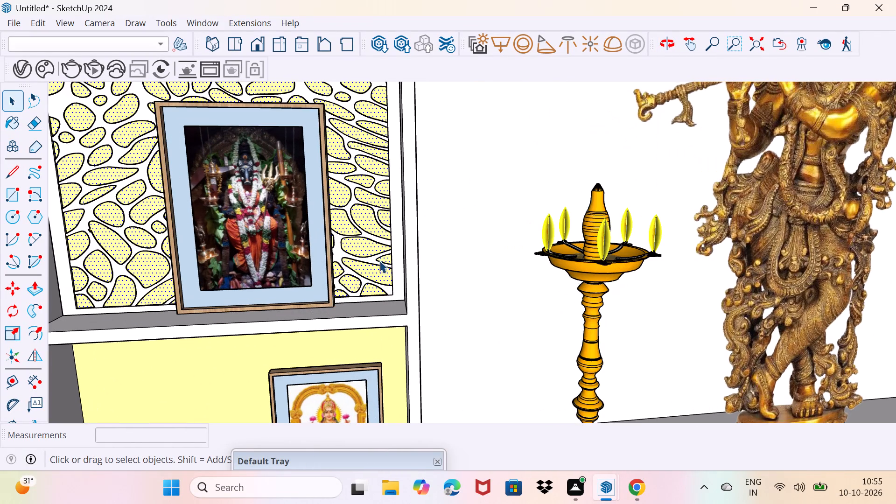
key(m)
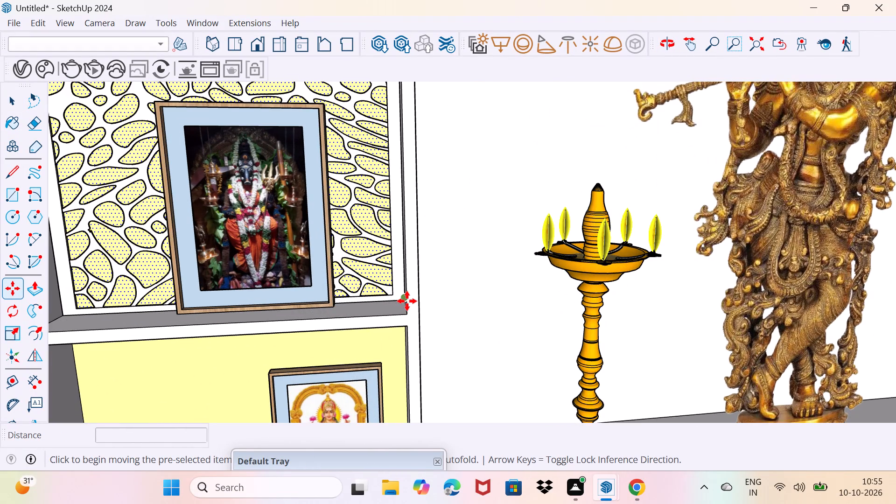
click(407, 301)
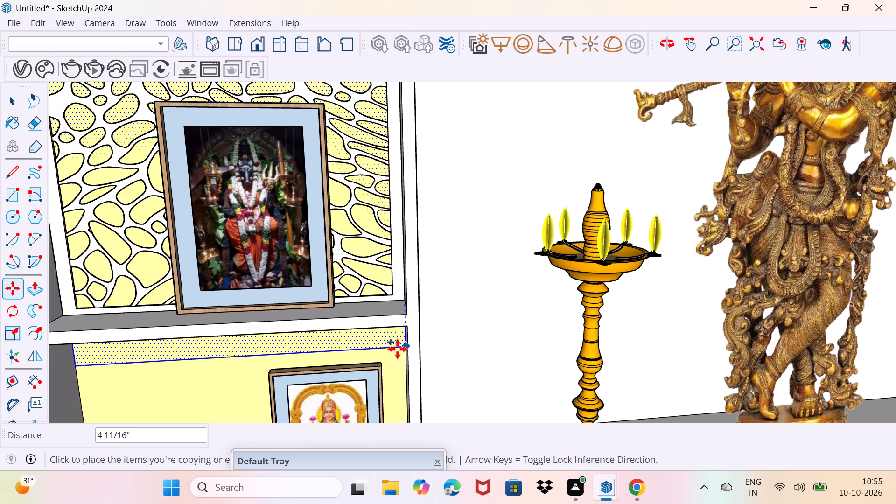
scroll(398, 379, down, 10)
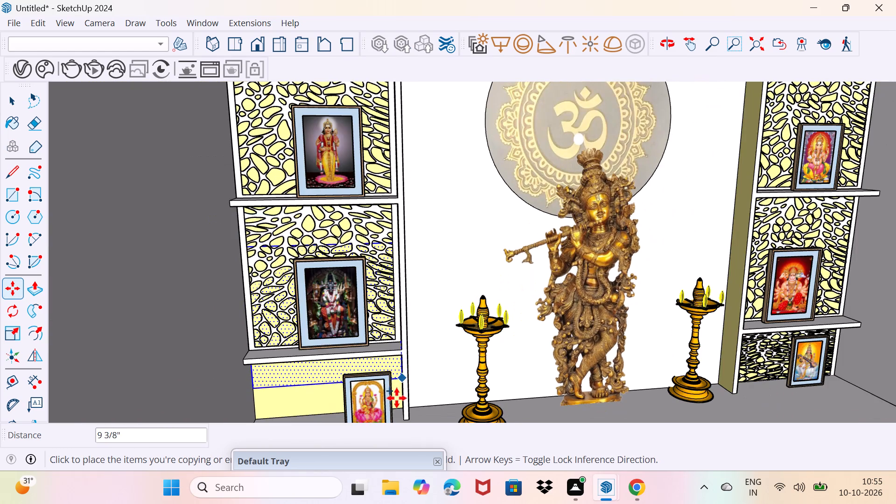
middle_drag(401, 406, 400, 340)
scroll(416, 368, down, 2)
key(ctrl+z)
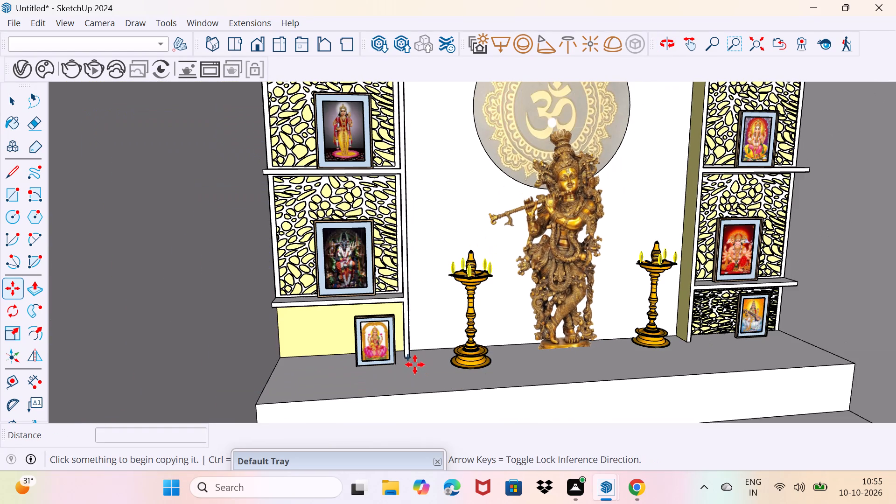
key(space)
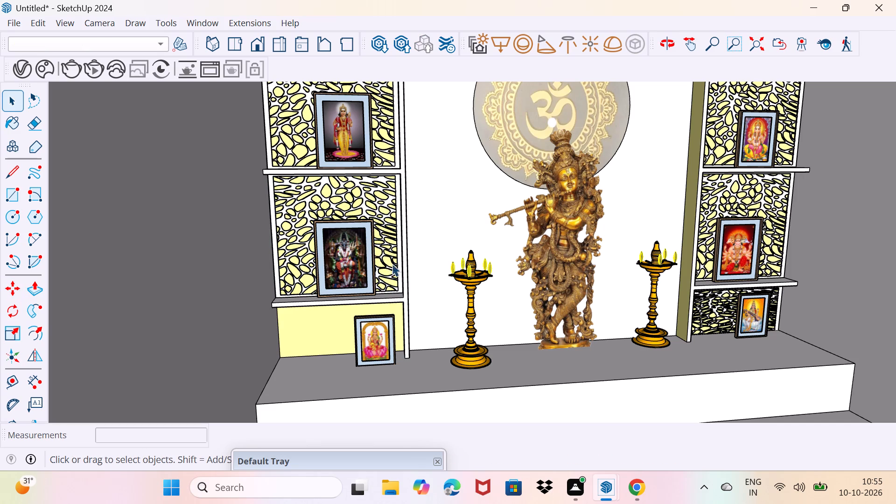
Copy the lattice panel above the left-hand column's lowest shelf about 1' 2 11/16" straight down into the bay behind the Lakshmi frame.
click(392, 241)
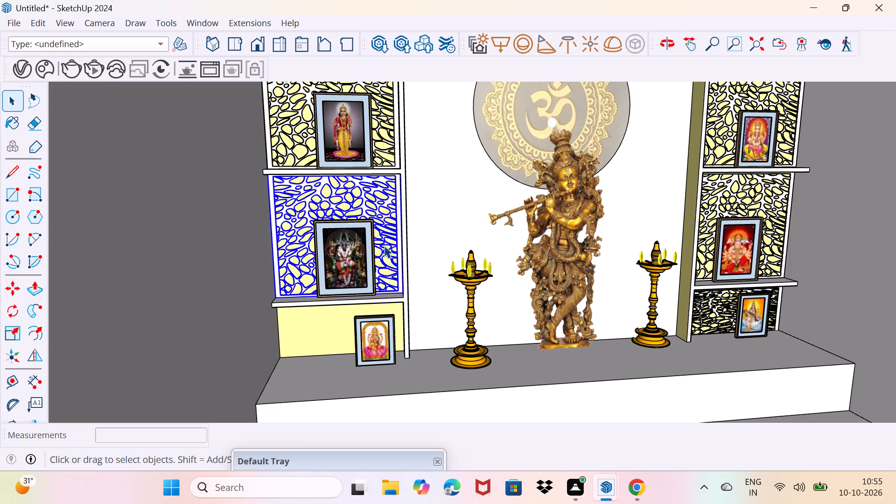
key(m)
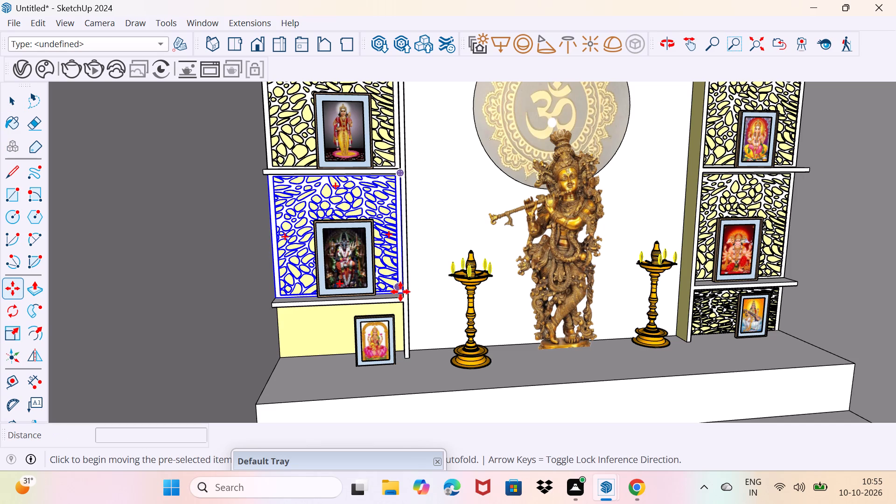
click(401, 292)
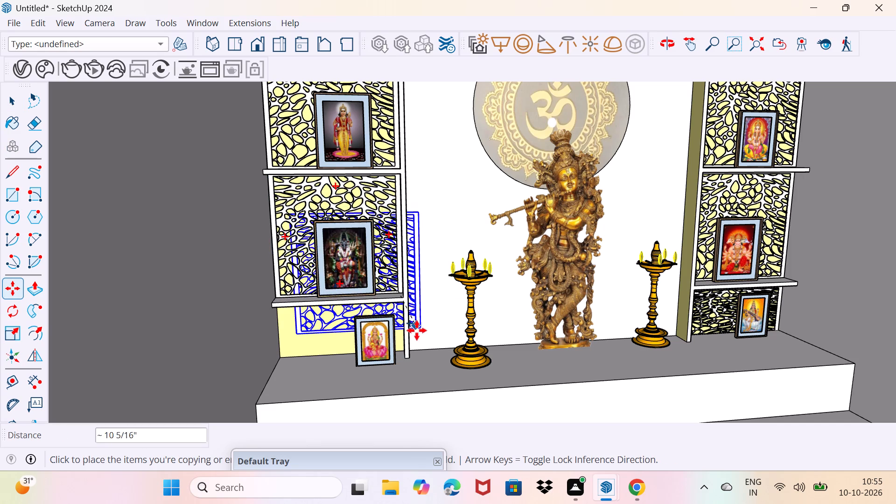
scroll(399, 349, up, 2)
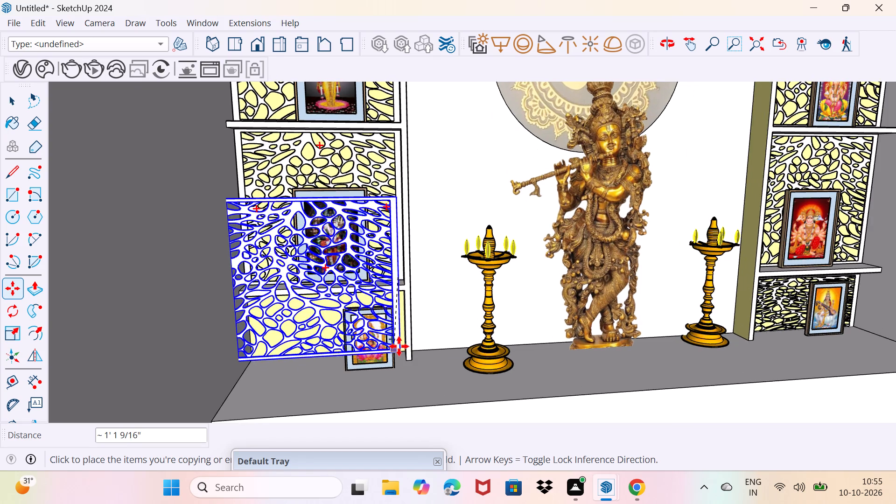
scroll(399, 346, up, 13)
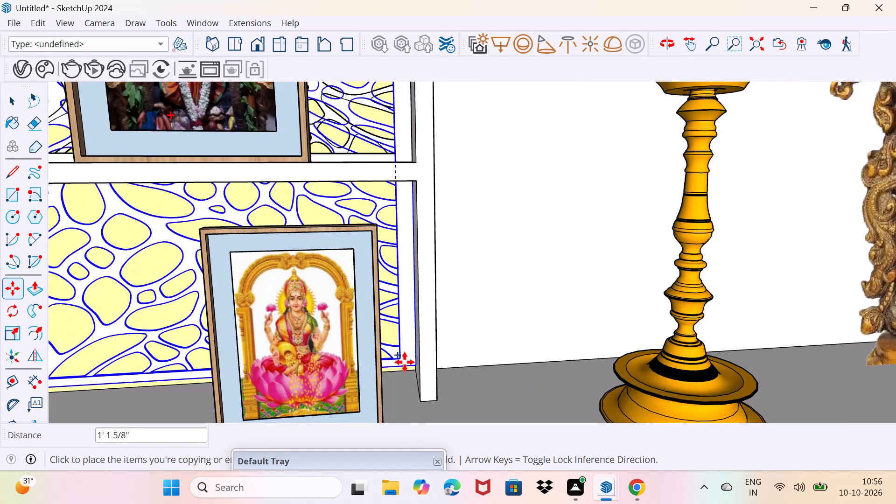
click(406, 366)
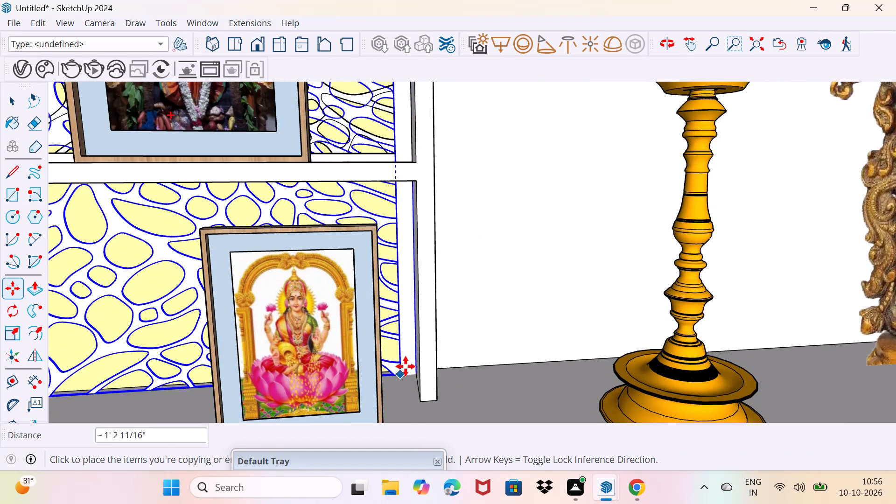
Scale the copied lattice panel in the left-hand column's lowest bay uniformly to about 0.56 towards its bottom inner corner, and deselect it.
key(space)
drag(407, 384, 408, 379)
scroll(394, 359, down, 7)
click(203, 317)
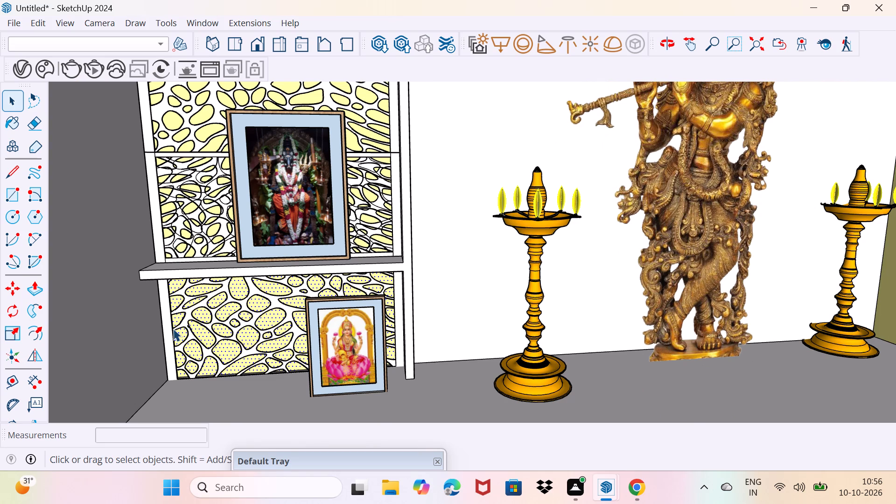
click(168, 330)
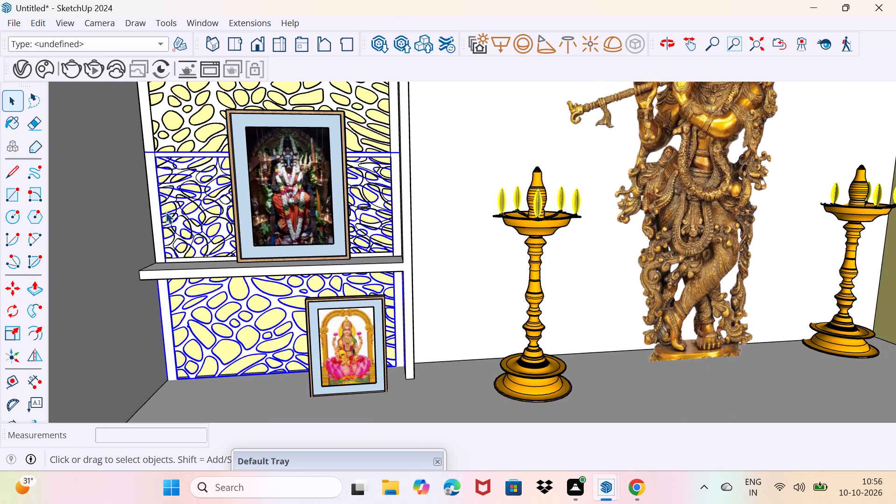
key(s)
drag(144, 151, 145, 151)
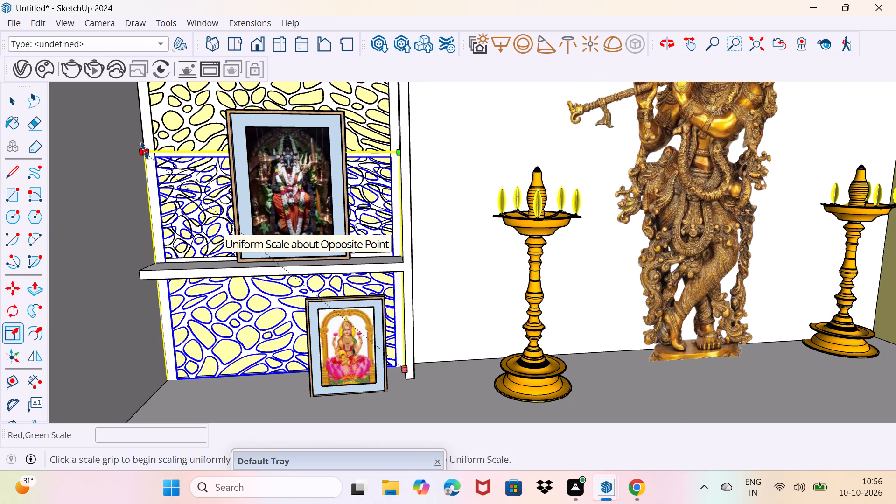
drag(145, 151, 197, 261)
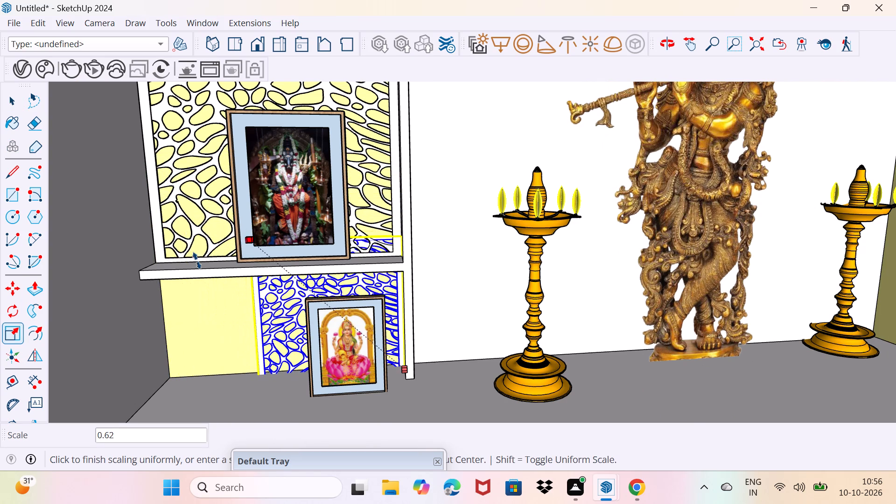
drag(197, 261, 197, 274)
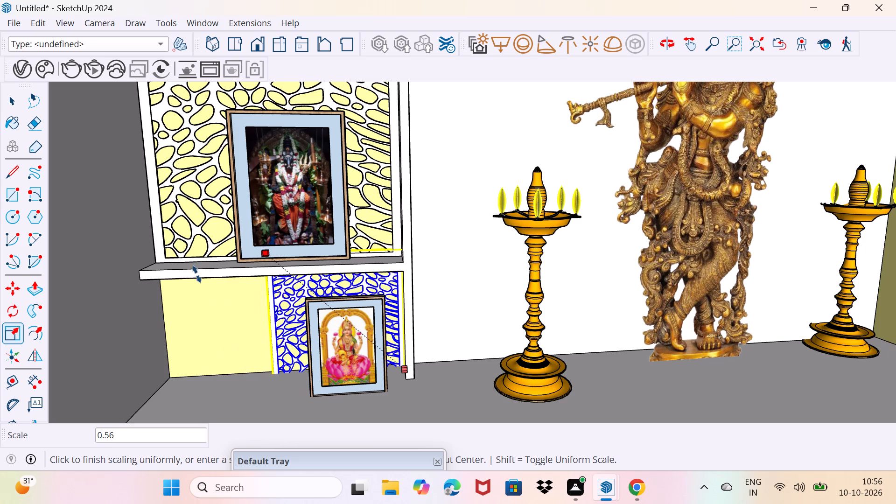
drag(197, 274, 198, 275)
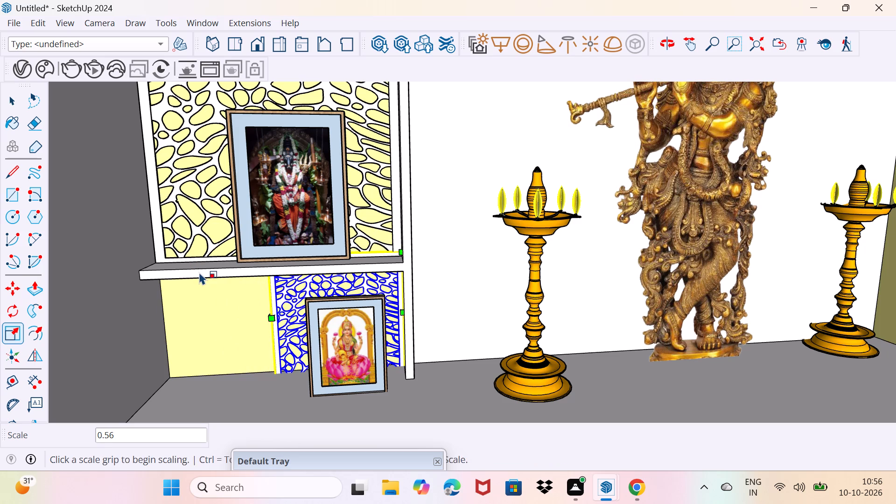
key(space)
drag(202, 300, 210, 288)
Stretch the shrunken lattice panel sideways along the red axis from its outer edge to the column's outer side, and deselect it.
scroll(202, 327, up, 3)
middle_drag(208, 323, 292, 307)
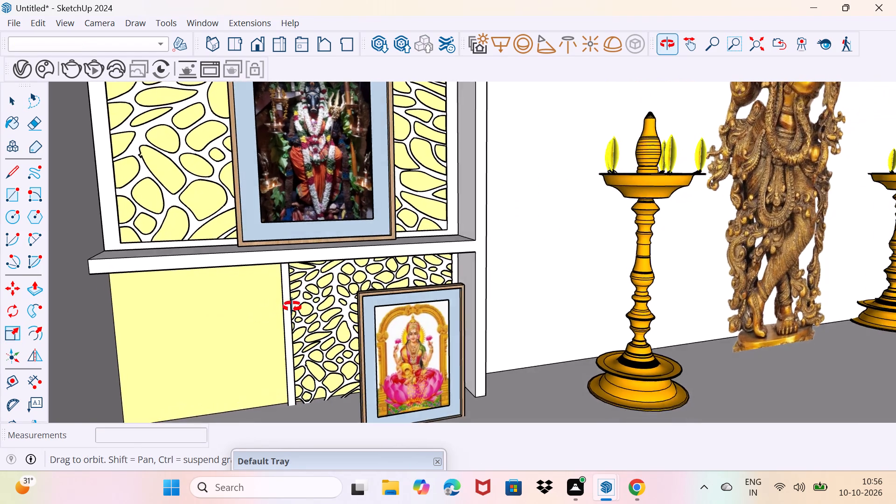
middle_drag(292, 307, 325, 295)
middle_drag(408, 317, 233, 320)
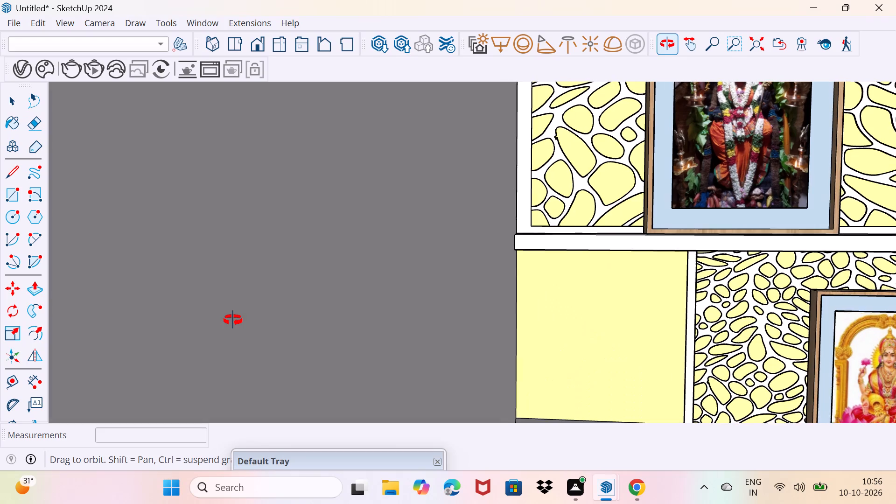
middle_drag(233, 320, 263, 324)
scroll(579, 365, up, 8)
middle_drag(633, 363, 663, 363)
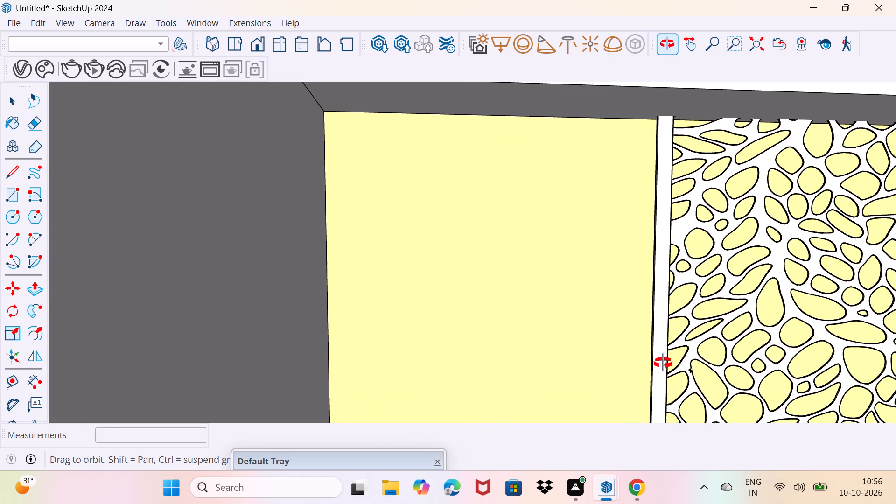
middle_drag(663, 363, 683, 356)
key(s)
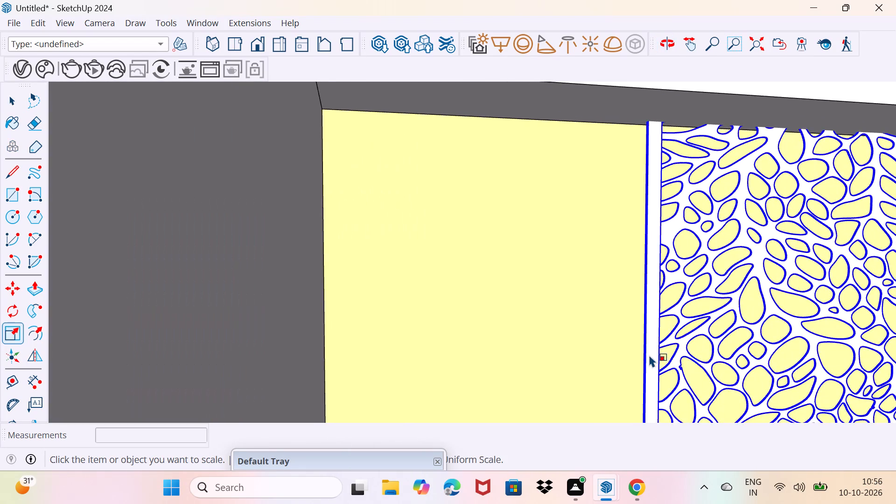
scroll(649, 355, up, 4)
middle_drag(649, 350, 656, 352)
scroll(656, 352, down, 7)
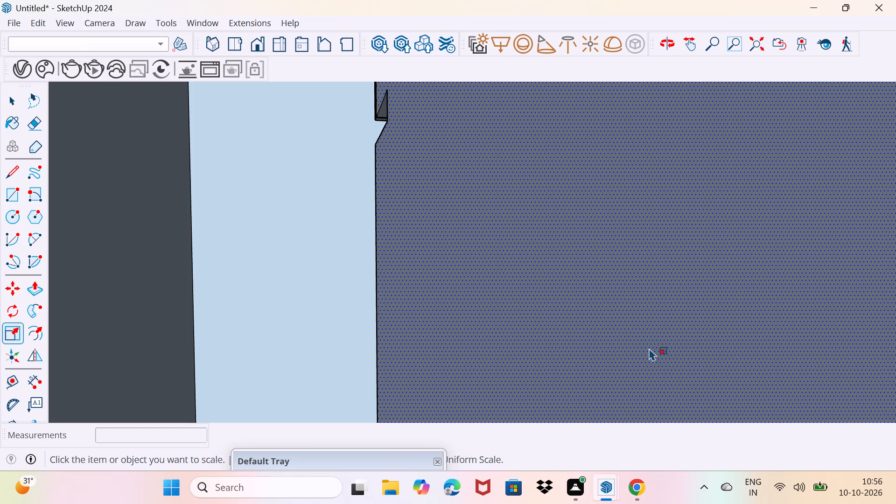
middle_drag(693, 331, 563, 341)
scroll(565, 341, down, 14)
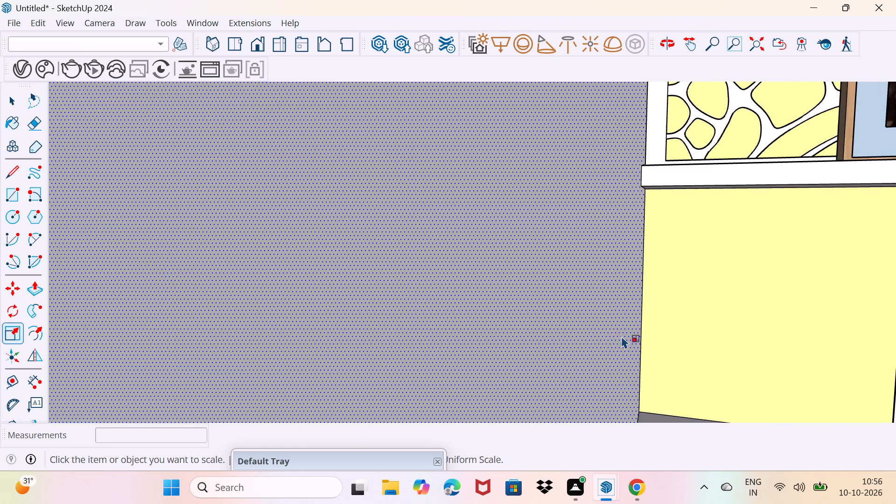
scroll(622, 336, down, 7)
scroll(833, 339, up, 1)
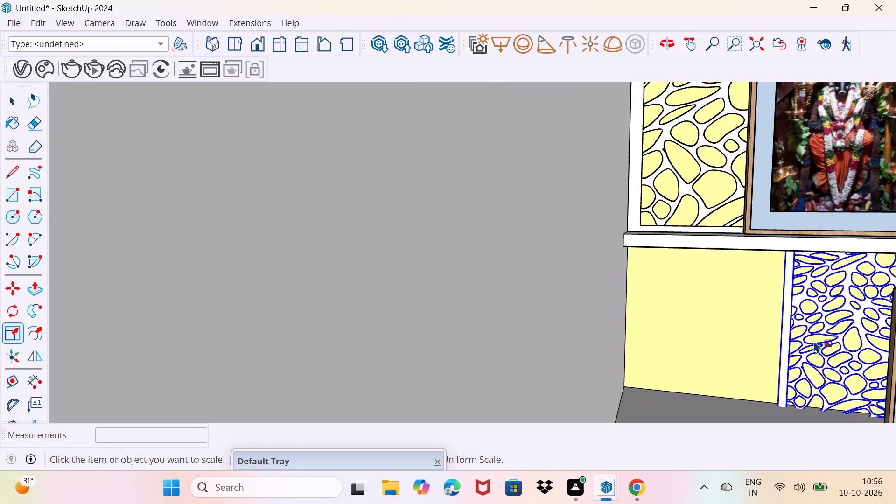
middle_click(808, 341)
click(808, 342)
scroll(778, 324, up, 4)
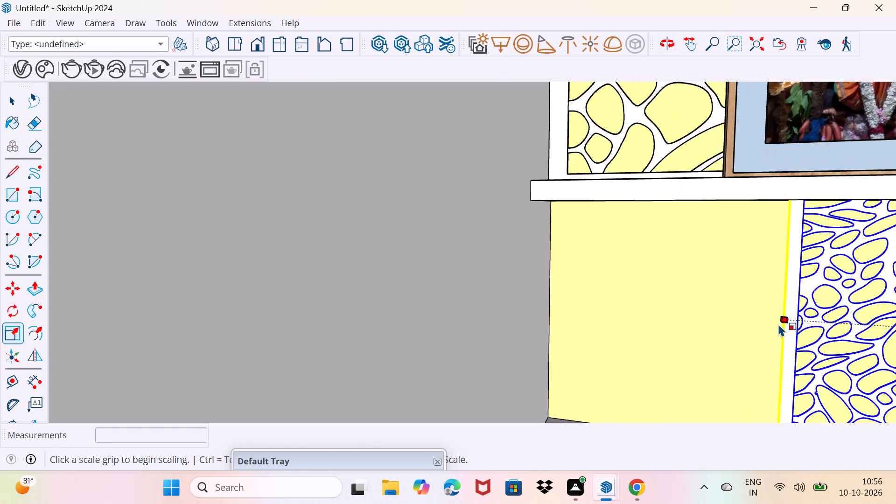
scroll(778, 324, up, 15)
middle_drag(783, 326, 797, 334)
scroll(788, 314, up, 19)
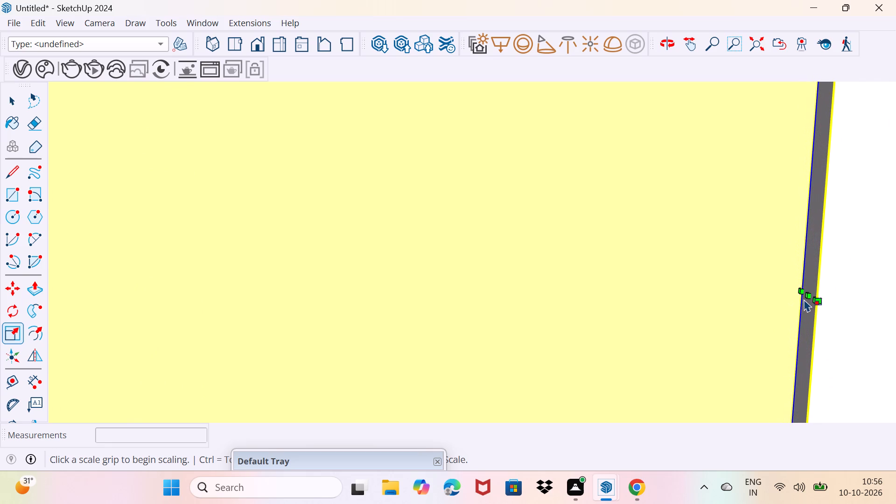
drag(806, 298, 663, 306)
scroll(668, 309, down, 9)
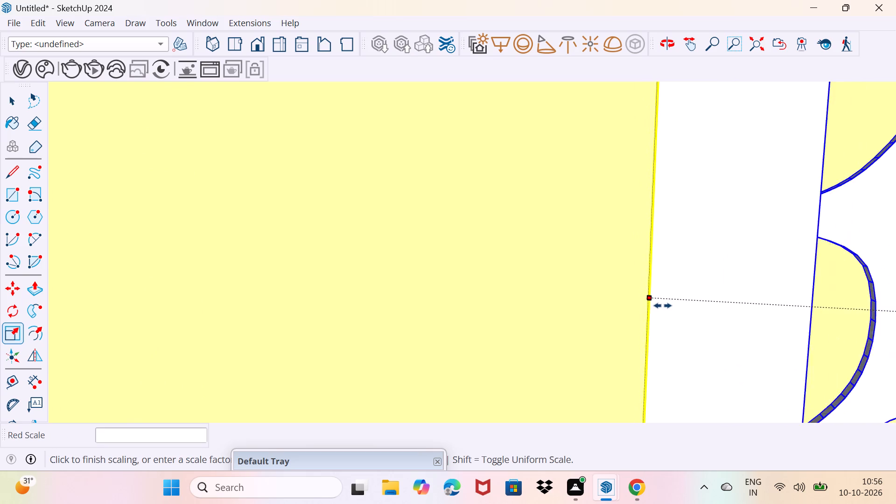
drag(663, 306, 351, 298)
scroll(658, 303, down, 16)
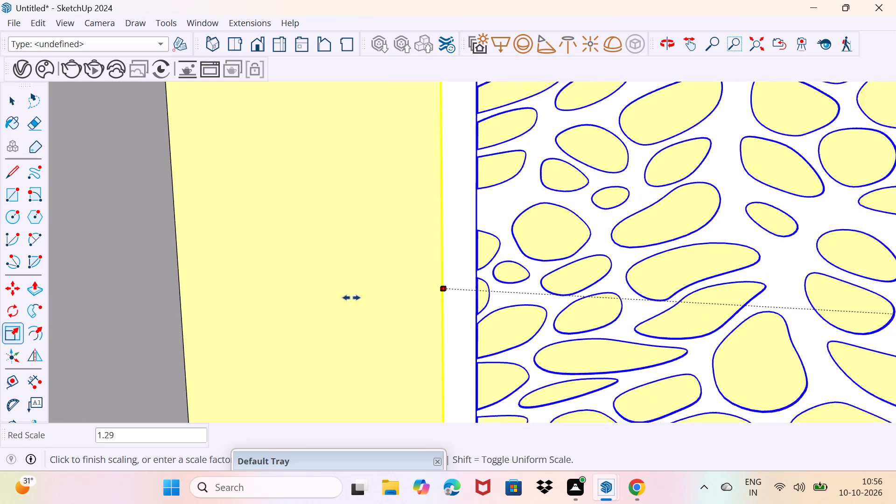
drag(351, 298, 175, 280)
key(space)
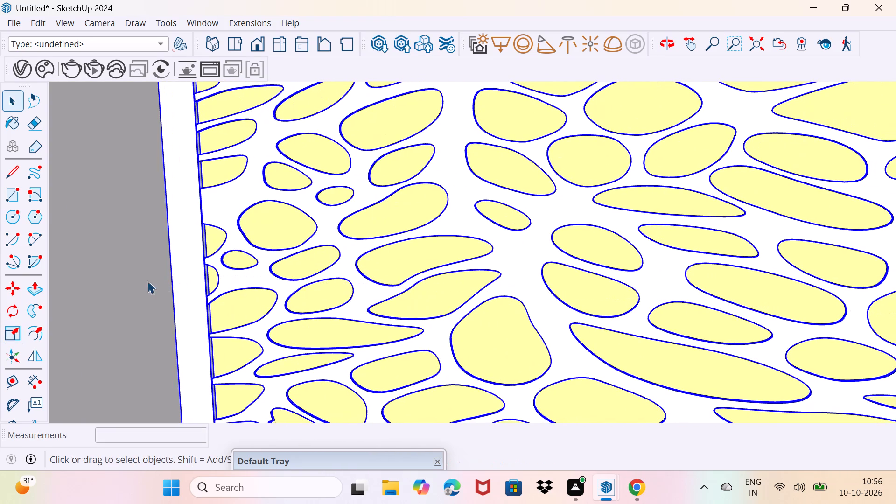
drag(123, 285, 131, 271)
Enlarge the Lakshmi frame in the left-hand column's lowest bay uniformly from its top outer corner, to just below the shelf.
scroll(134, 265, down, 11)
scroll(177, 267, down, 4)
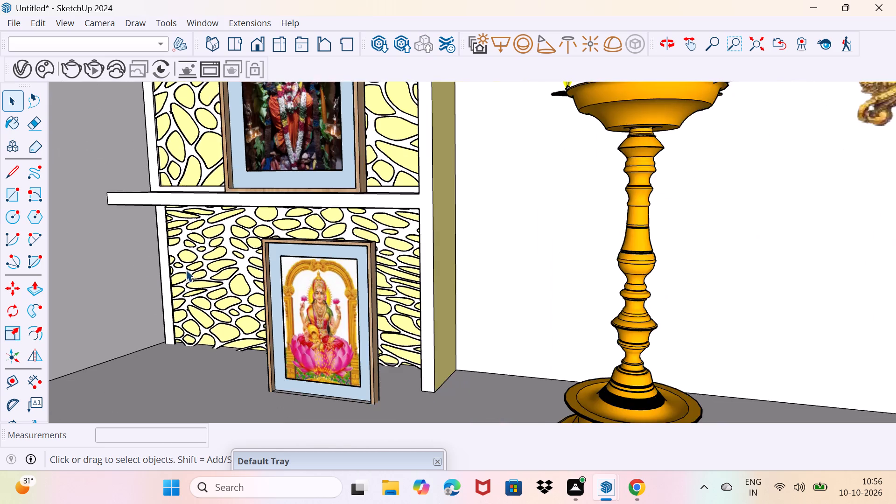
scroll(186, 269, down, 9)
middle_drag(213, 299, 274, 303)
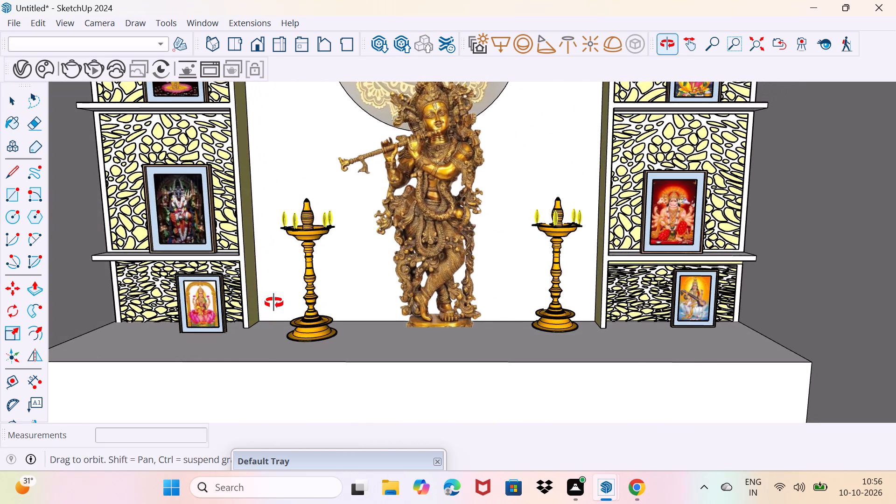
middle_drag(274, 303, 270, 304)
scroll(159, 296, up, 4)
middle_drag(184, 303, 205, 303)
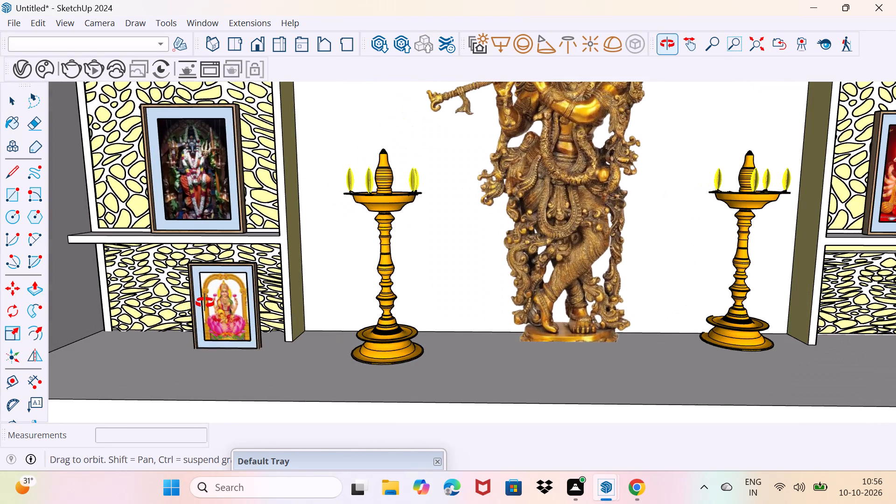
middle_drag(205, 303, 237, 285)
scroll(215, 310, up, 4)
click(214, 310)
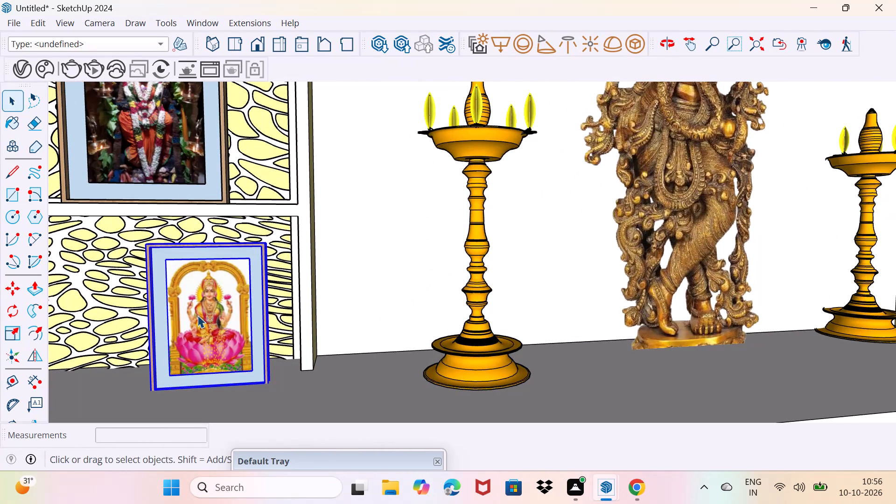
key(s)
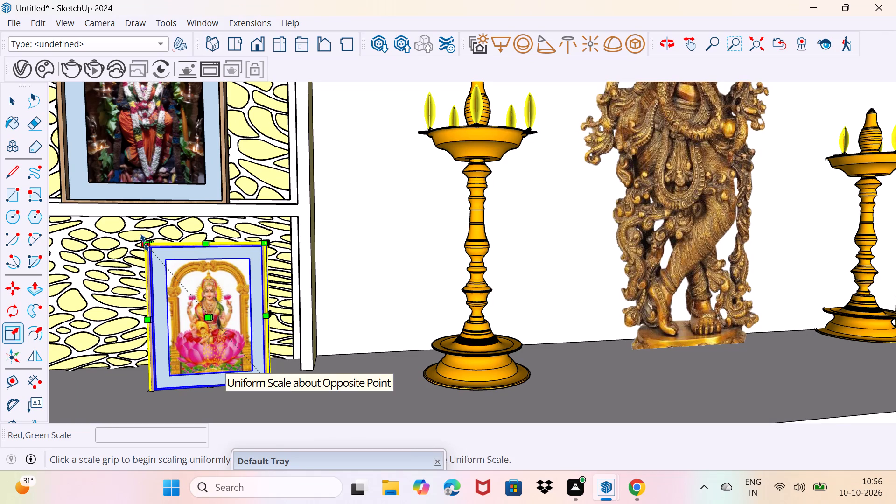
drag(145, 243, 96, 236)
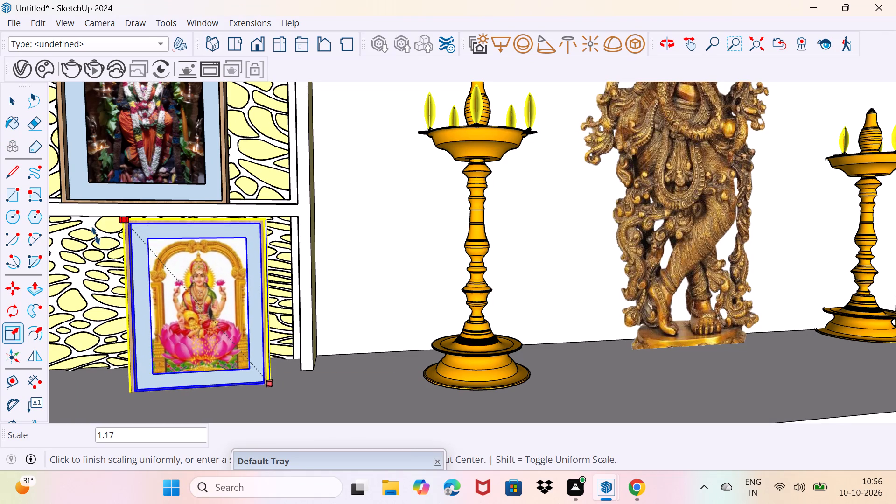
drag(96, 236, 105, 242)
Move the enlarged Lakshmi frame by its bottom inner corner back against the lattice panel, and deselect it.
scroll(217, 330, up, 2)
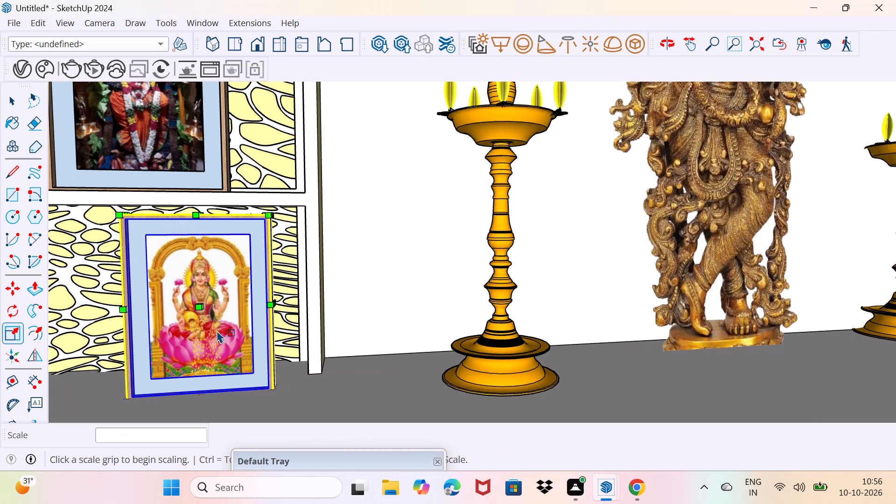
middle_drag(217, 329, 120, 332)
key(m)
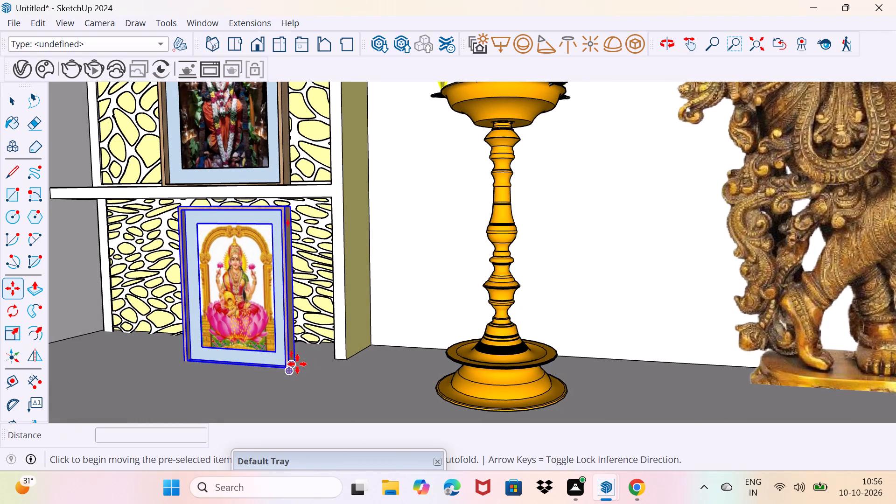
scroll(295, 365, up, 10)
drag(297, 371, 287, 360)
scroll(287, 360, up, 5)
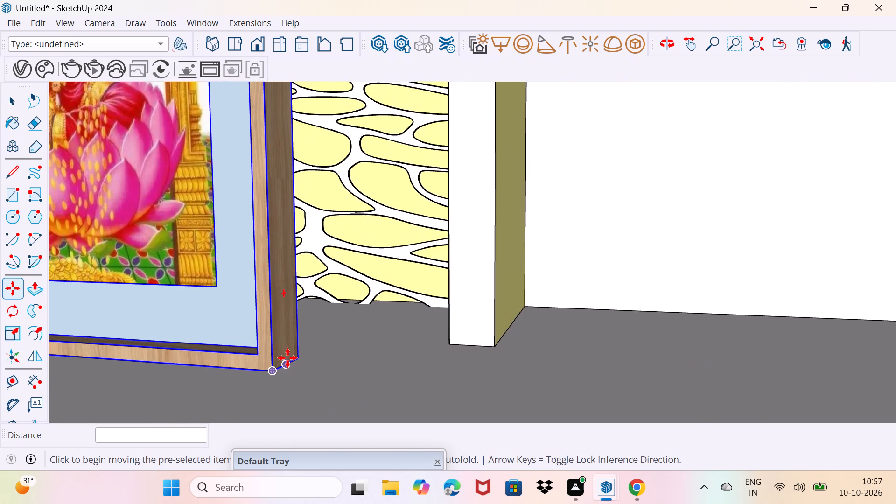
middle_drag(287, 358, 225, 364)
scroll(231, 361, up, 1)
drag(282, 347, 332, 300)
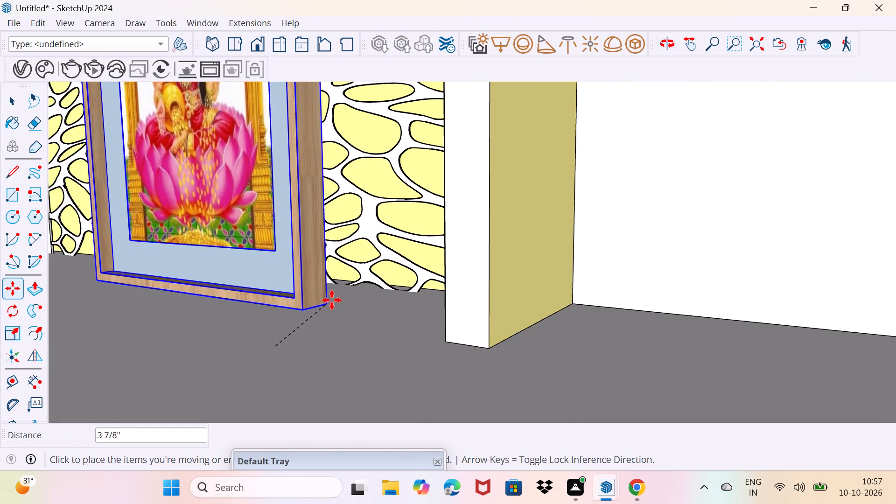
drag(332, 300, 312, 285)
click(312, 285)
key(space)
drag(313, 337, 333, 314)
Move the Saraswati frame in the right-hand column's lowest bay by its bottom outer corner back against the lattice panel, and deselect it.
scroll(316, 313, down, 7)
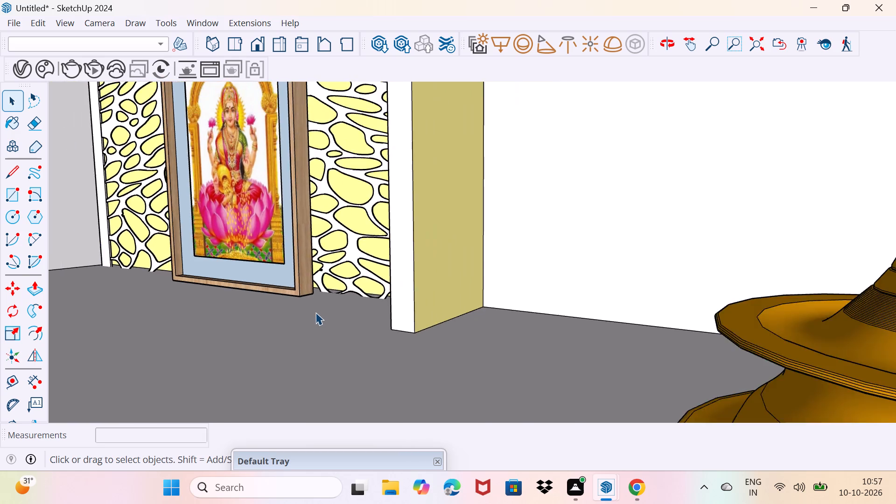
scroll(315, 312, down, 11)
middle_drag(301, 332, 439, 319)
scroll(439, 319, down, 4)
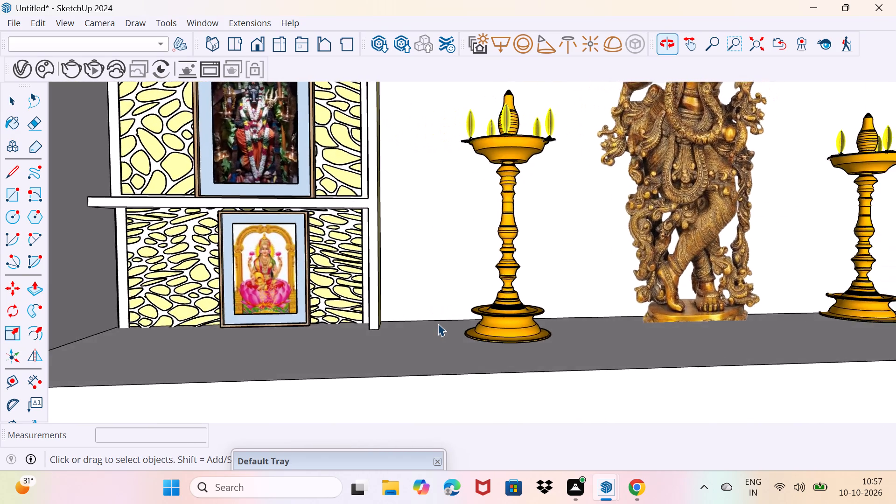
scroll(438, 323, down, 5)
middle_drag(667, 295, 446, 336)
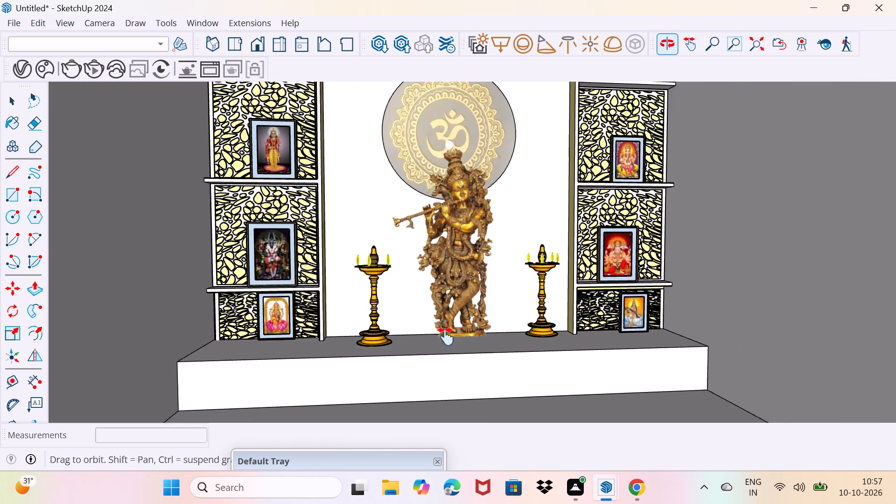
middle_drag(446, 336, 397, 356)
scroll(462, 360, up, 8)
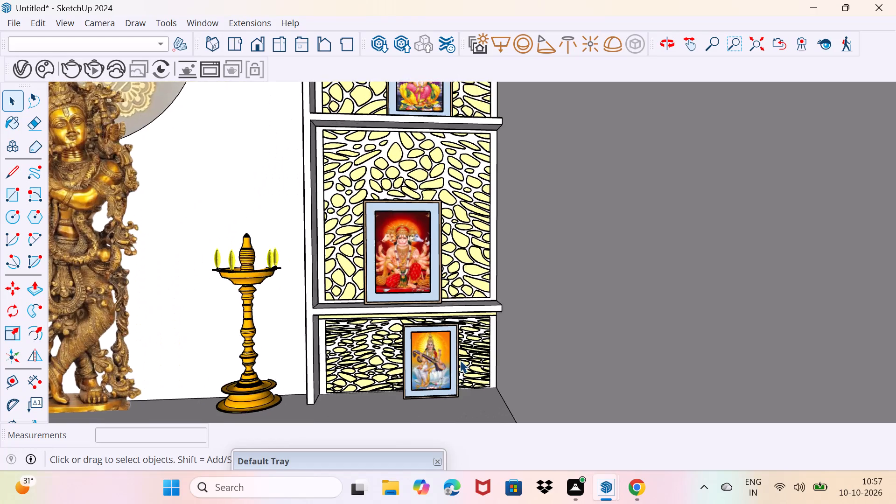
scroll(460, 360, up, 5)
middle_drag(454, 372, 390, 317)
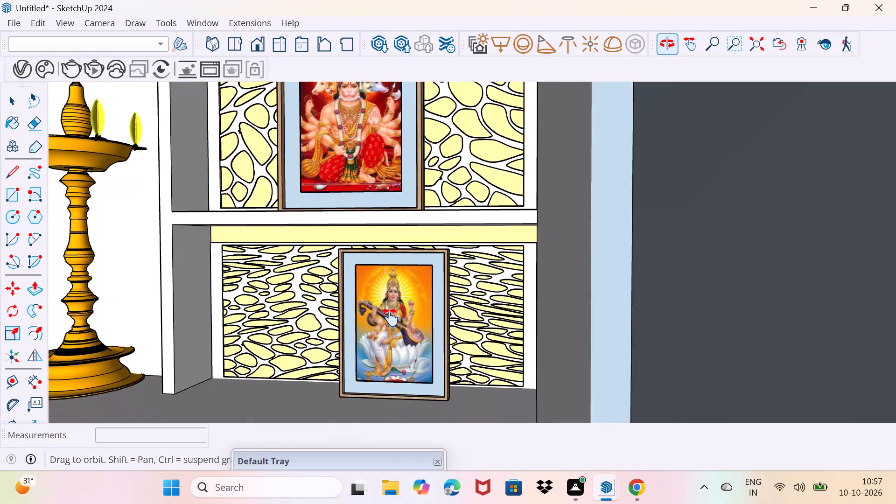
middle_drag(390, 317, 418, 312)
scroll(469, 361, up, 8)
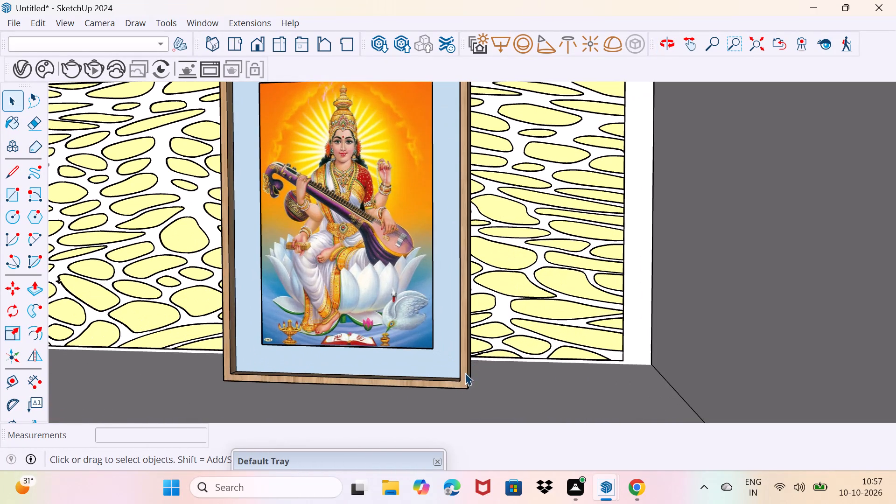
click(468, 380)
scroll(469, 380, up, 4)
key(m)
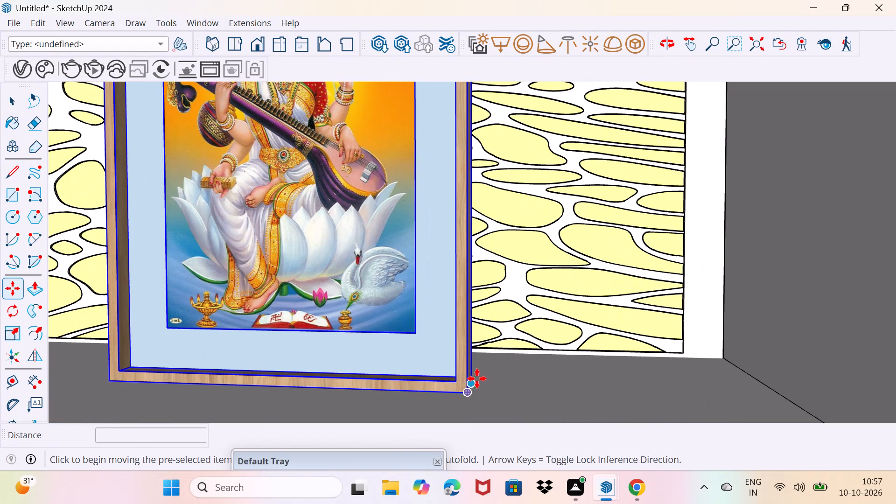
click(477, 378)
click(487, 355)
key(space)
drag(494, 384, 508, 373)
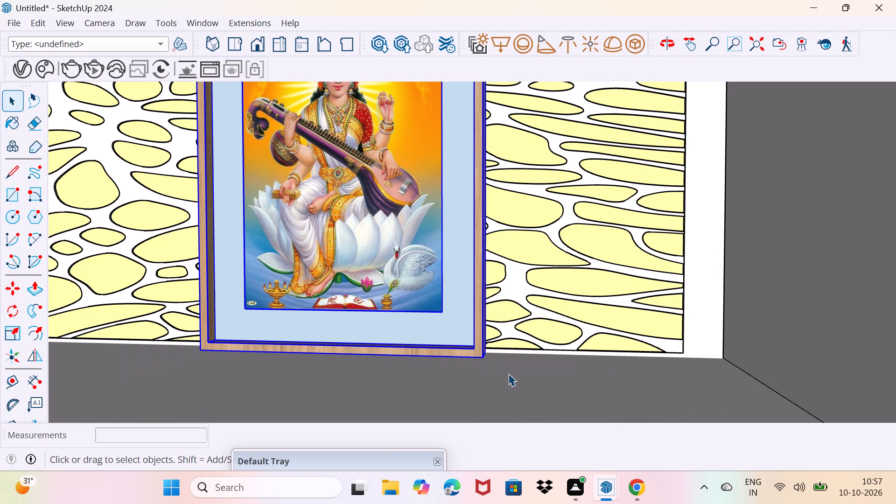
drag(508, 373, 509, 369)
Move the Murugan frame from the left-hand column's second bay to the right-hand column's third bay, beside the Hanuman frame.
scroll(501, 370, down, 20)
scroll(501, 370, down, 1)
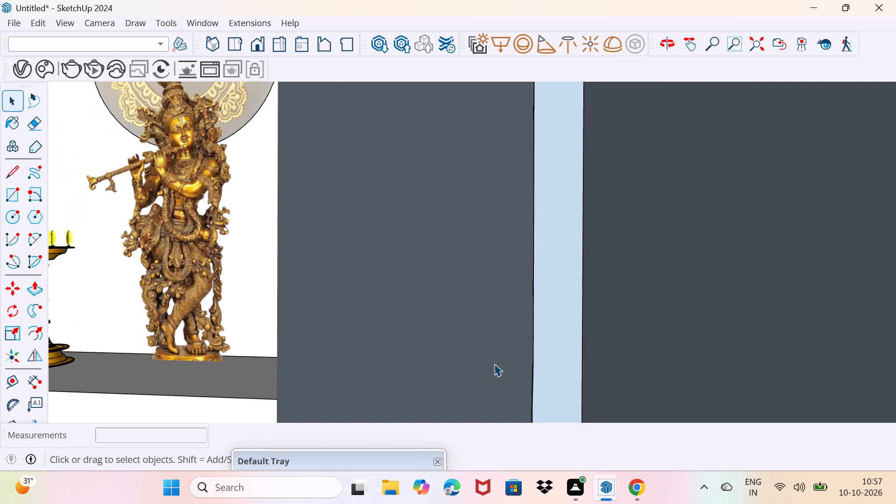
middle_drag(339, 322, 490, 305)
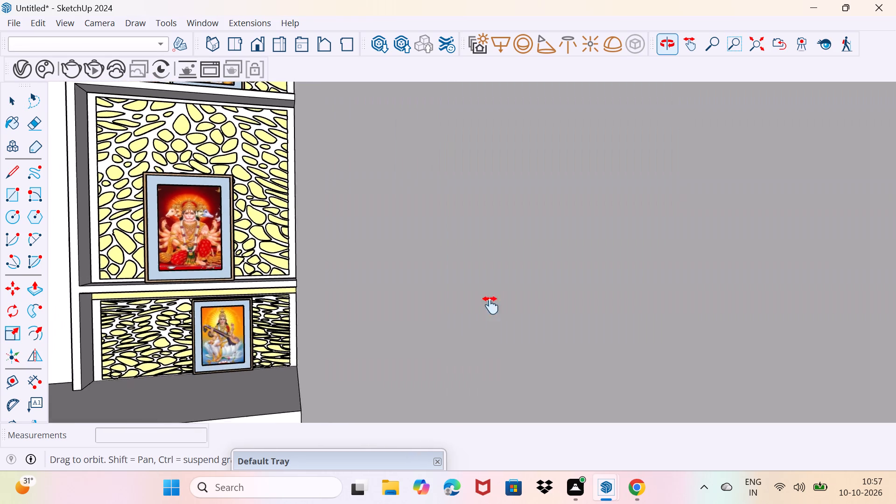
middle_drag(490, 305, 661, 294)
scroll(658, 296, down, 10)
middle_drag(380, 267, 416, 265)
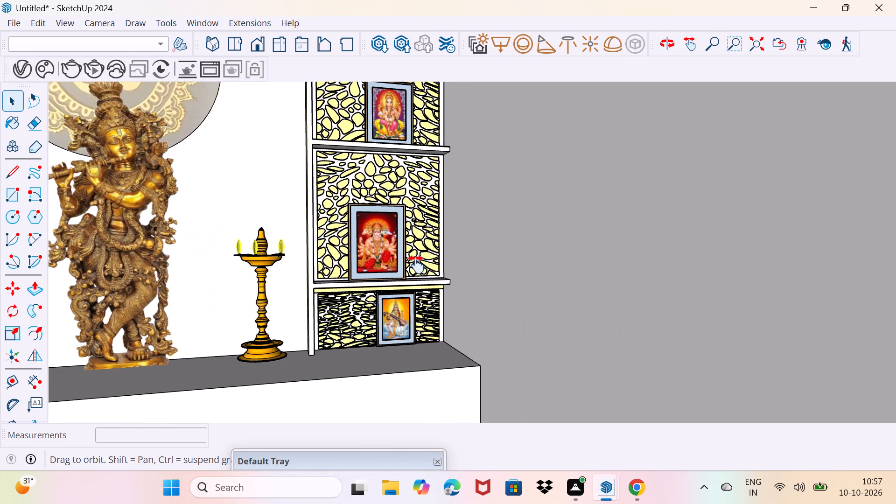
middle_drag(416, 265, 634, 267)
shift+scroll(634, 267, down, 4)
middle_drag(581, 266, 524, 275)
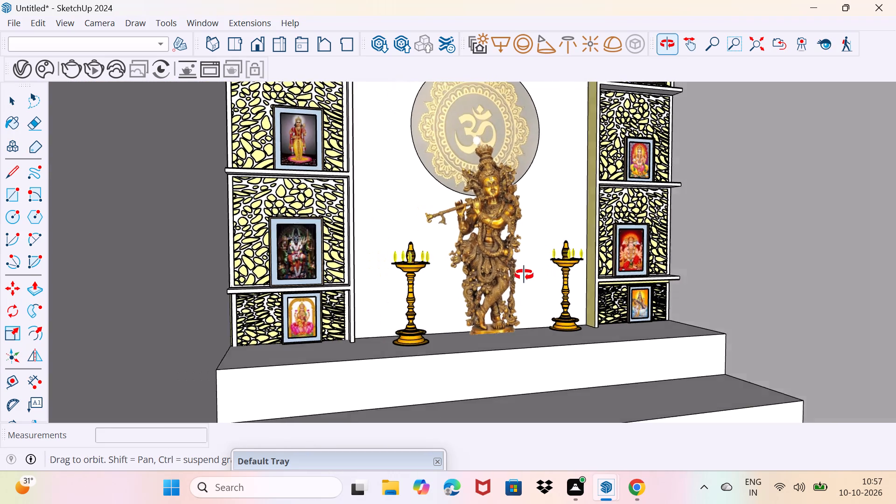
middle_drag(524, 275, 522, 267)
scroll(336, 173, up, 4)
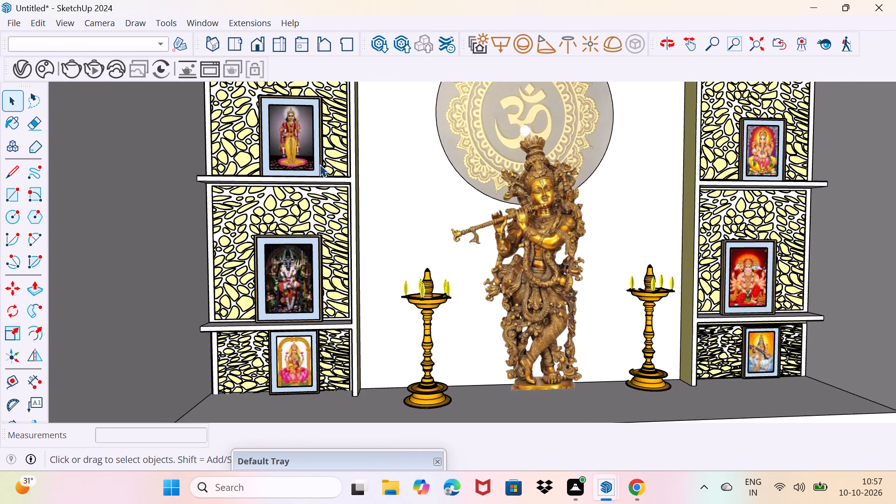
scroll(320, 164, up, 5)
click(319, 164)
scroll(321, 168, up, 5)
key(m)
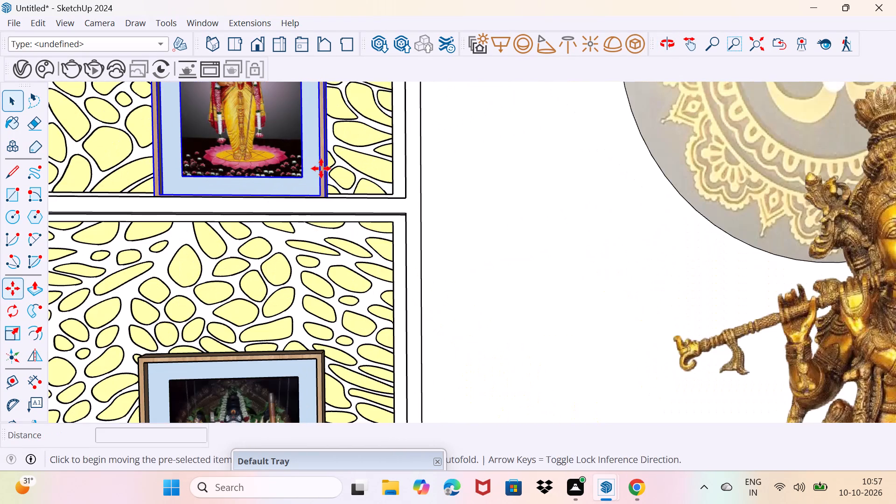
click(324, 198)
scroll(430, 248, down, 6)
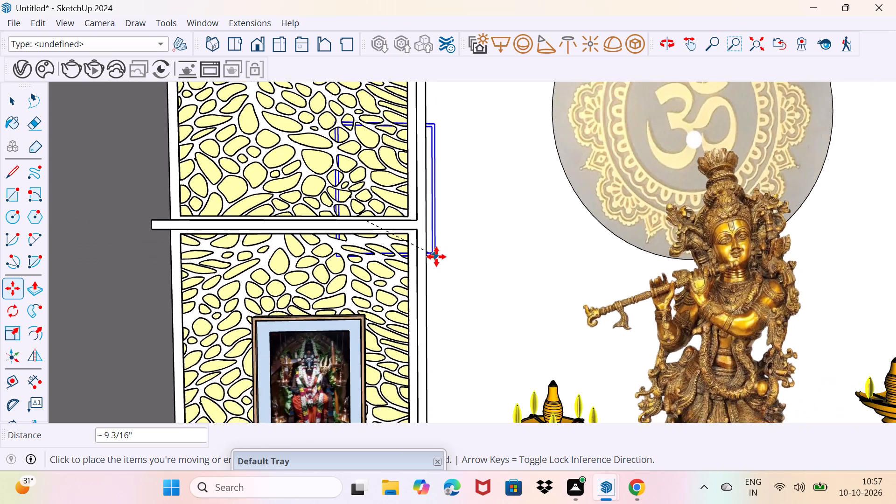
scroll(436, 257, down, 3)
middle_drag(726, 310, 544, 314)
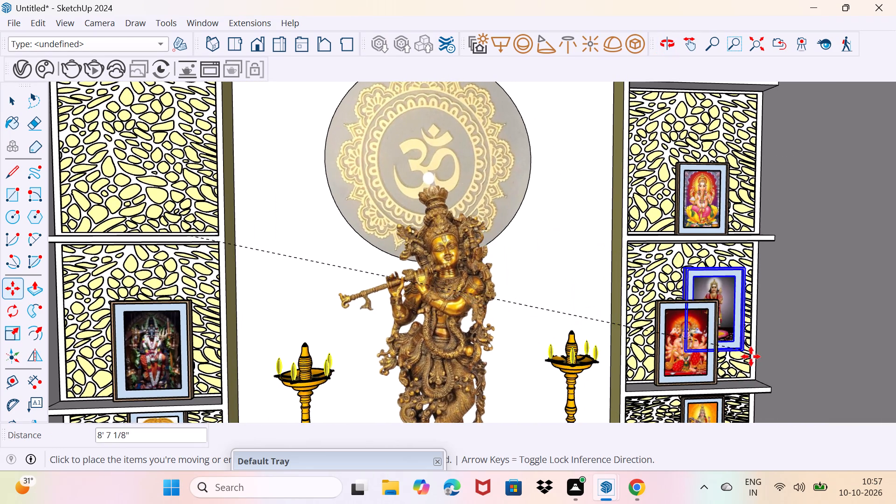
click(778, 386)
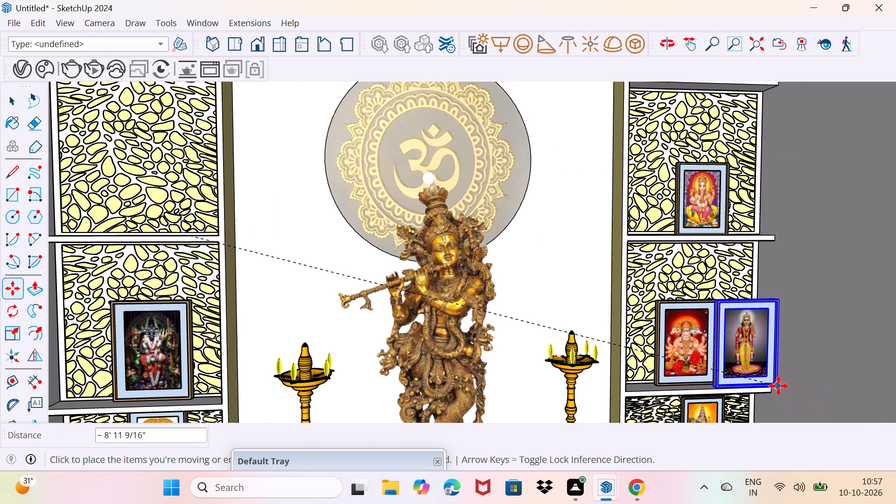
scroll(660, 391, up, 3)
key(space)
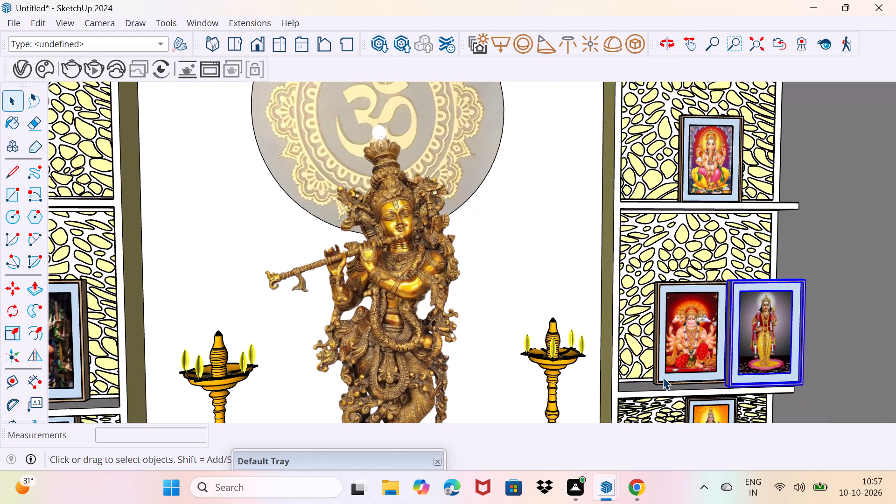
Move the Hanuman frame from the right-hand column's third bay onto the shelf of the left-hand column's empty second bay.
click(653, 370)
scroll(658, 382, up, 4)
key(m)
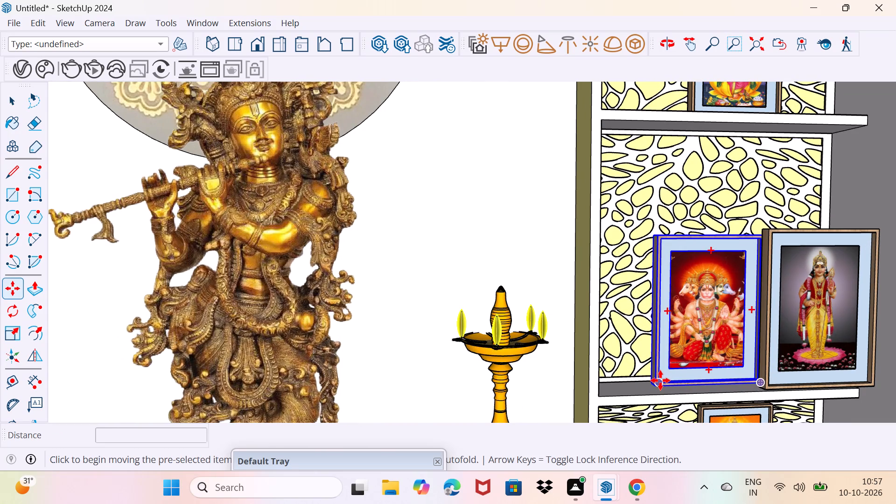
click(659, 380)
scroll(566, 383, down, 12)
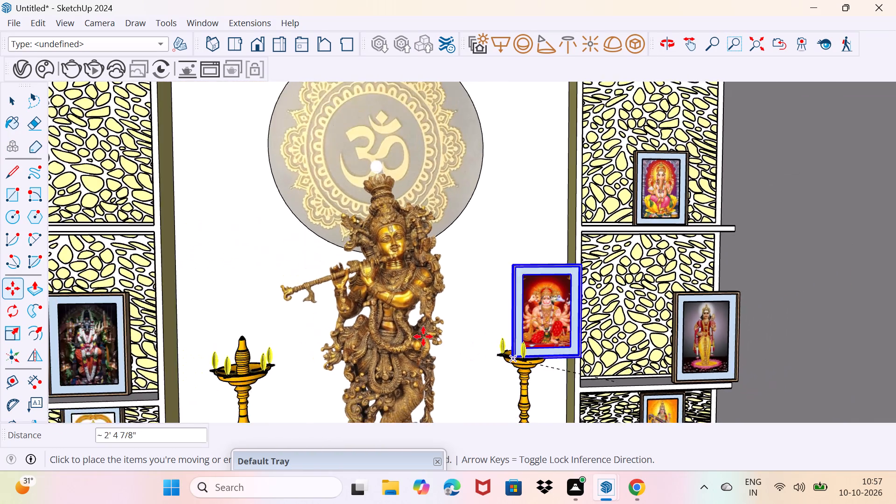
scroll(423, 336, down, 2)
scroll(151, 232, up, 10)
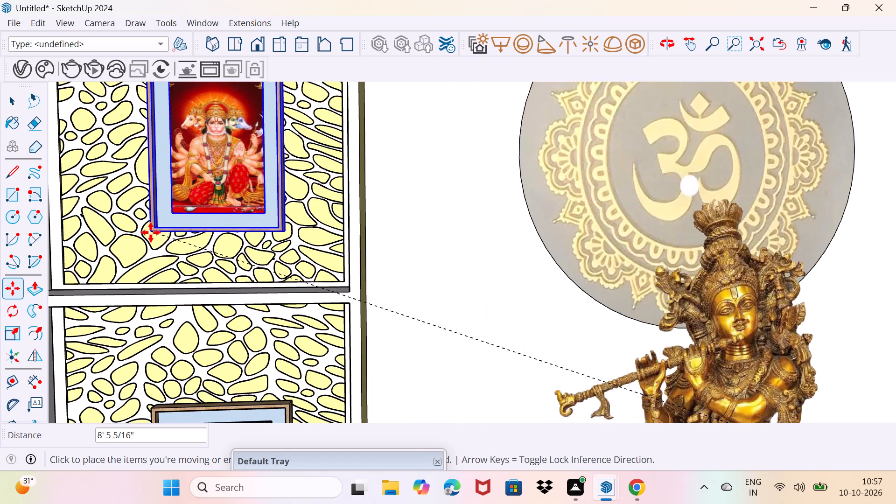
scroll(153, 285, up, 7)
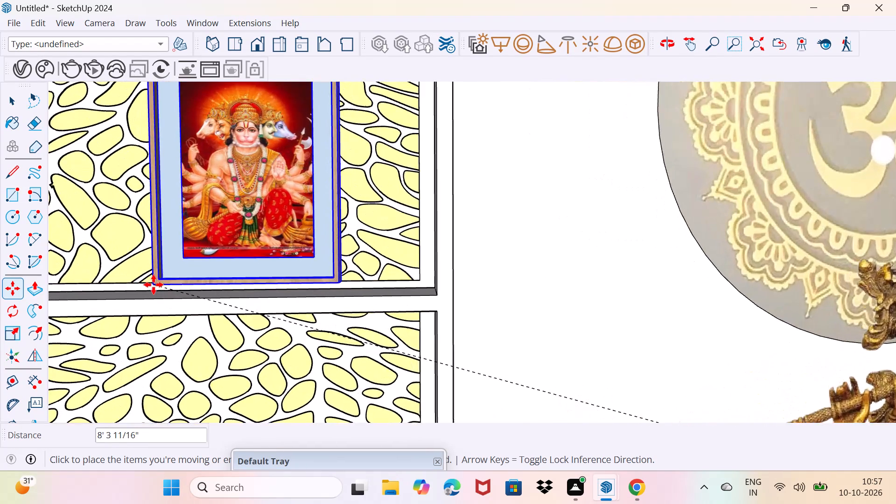
scroll(154, 285, up, 1)
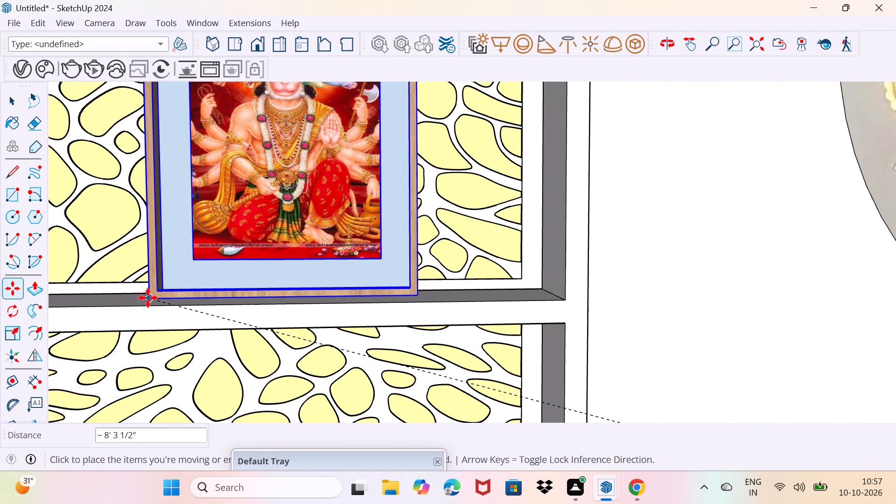
scroll(148, 298, up, 10)
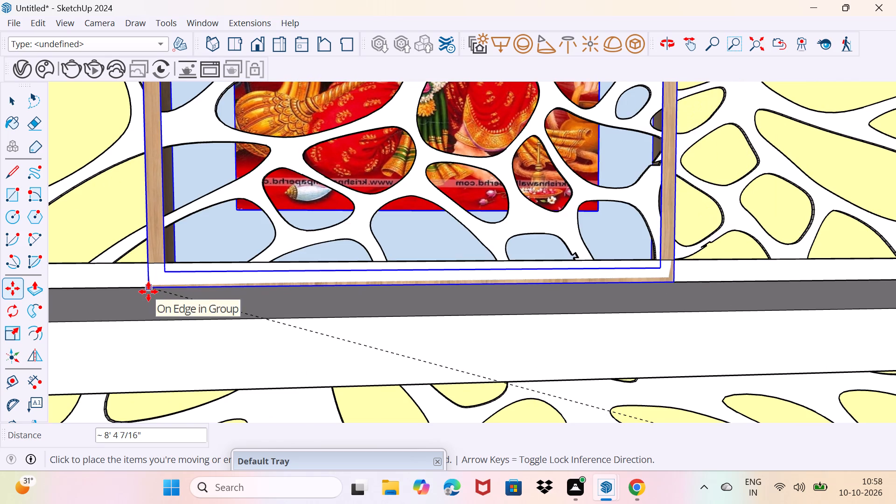
click(149, 294)
key(space)
click(148, 301)
Move the Murugan frame about 8 5/8" inward along the right-hand column's shelf, back against the lattice panel, and deselect it.
scroll(149, 296, down, 4)
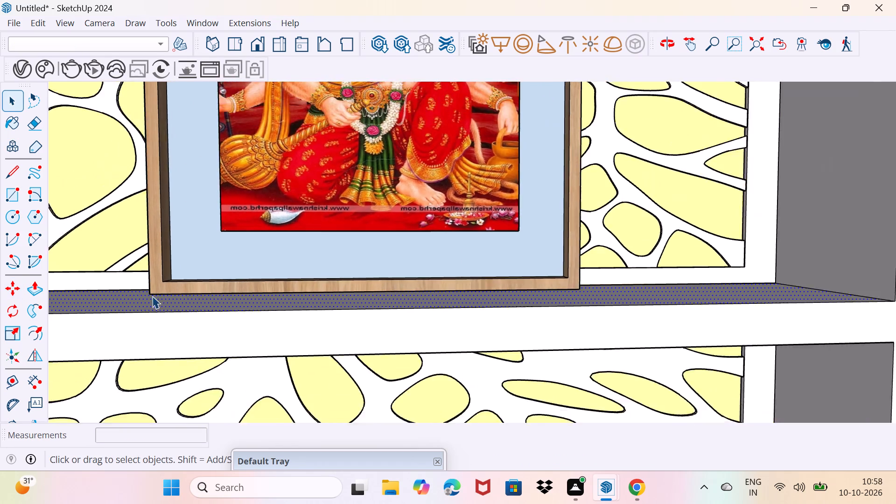
scroll(152, 296, down, 20)
scroll(152, 296, down, 6)
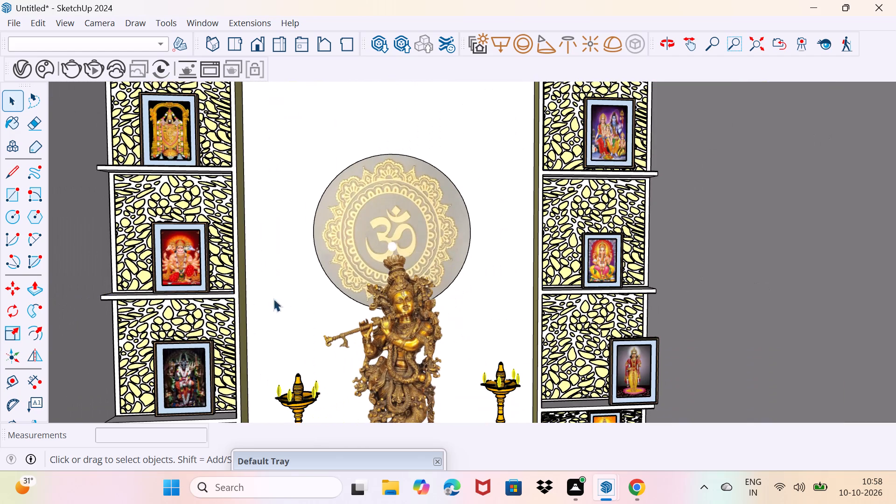
middle_drag(433, 271, 260, 256)
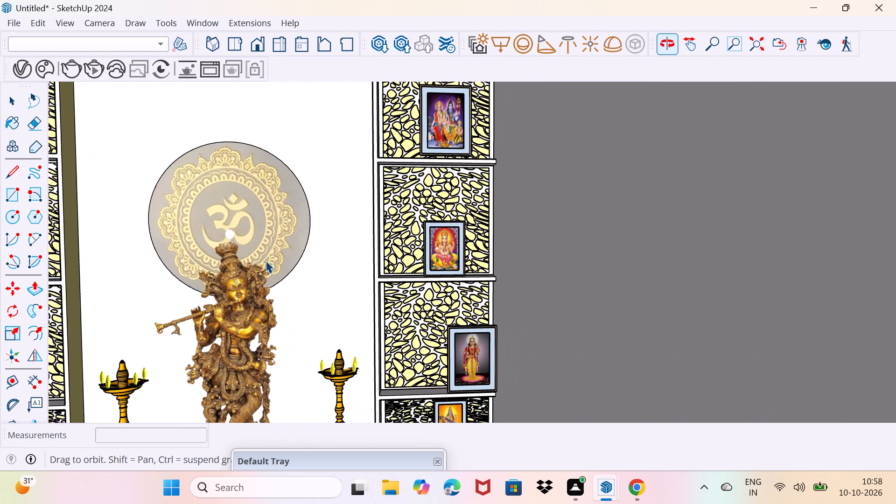
scroll(440, 362, up, 8)
middle_drag(453, 360, 462, 250)
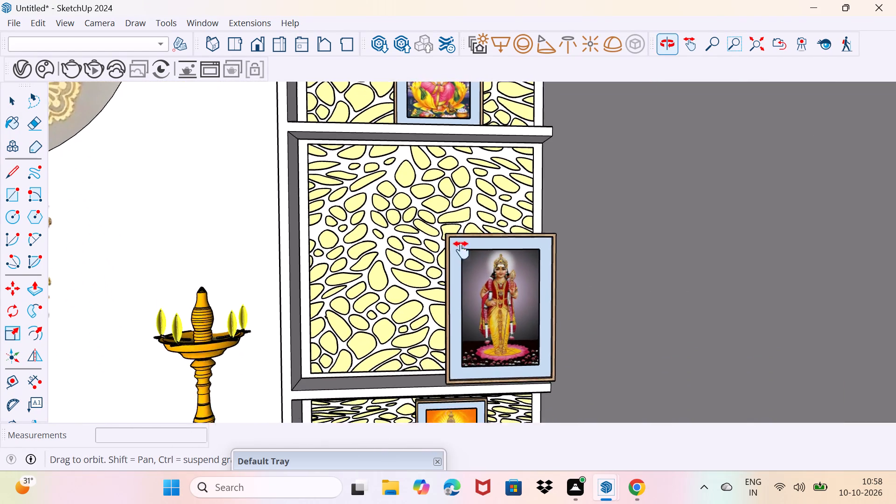
middle_drag(462, 250, 460, 240)
middle_drag(452, 302, 603, 340)
scroll(517, 332, up, 1)
scroll(476, 318, up, 4)
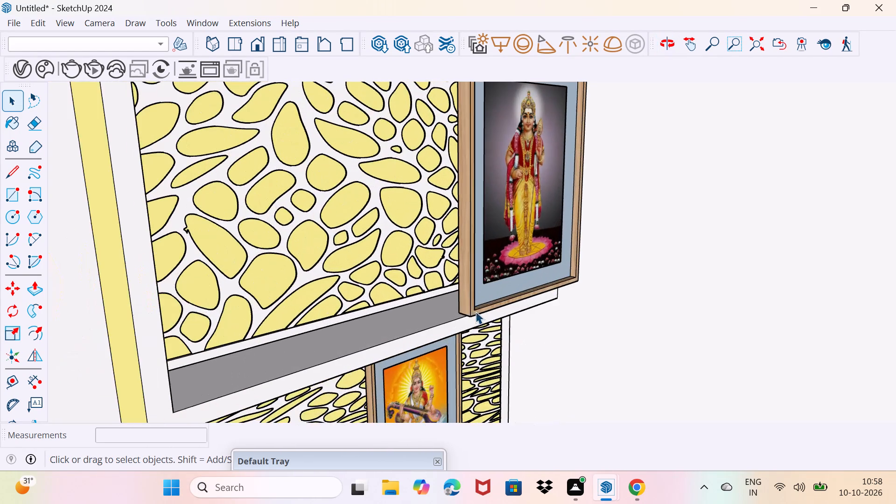
click(475, 305)
scroll(461, 314, up, 4)
key(m)
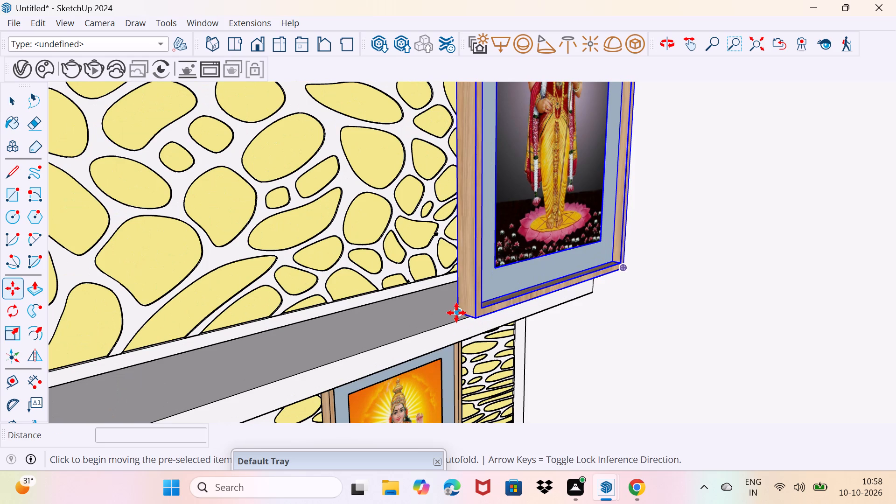
click(456, 313)
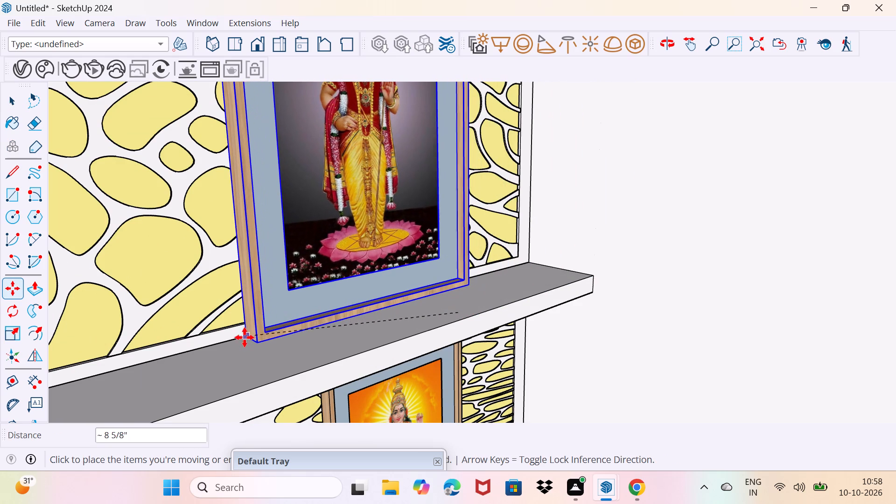
click(244, 337)
key(space)
drag(235, 363, 245, 345)
scroll(240, 339, down, 7)
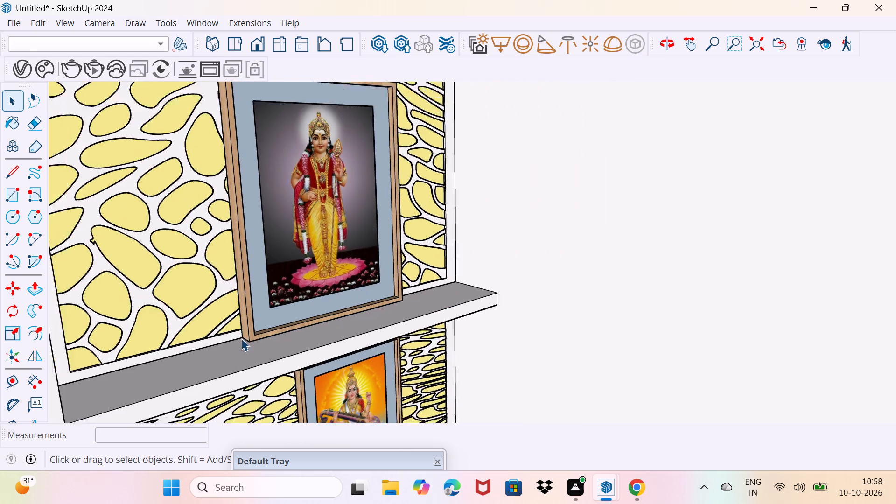
Examine the whole shrine from the front, checking the picture arrangement in both columns and the steps below.
scroll(241, 338, down, 19)
scroll(238, 335, down, 3)
middle_drag(232, 341, 203, 355)
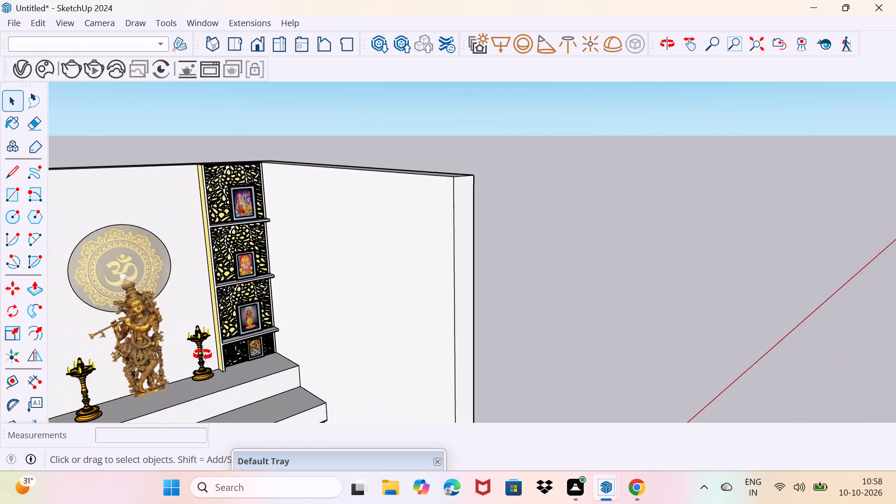
middle_drag(203, 355, 288, 313)
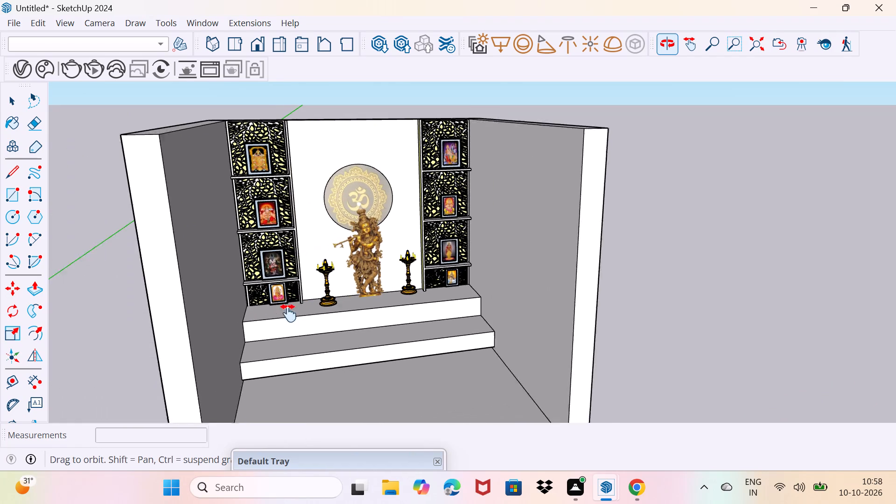
middle_drag(288, 313, 288, 313)
scroll(324, 336, up, 4)
middle_drag(323, 335, 293, 294)
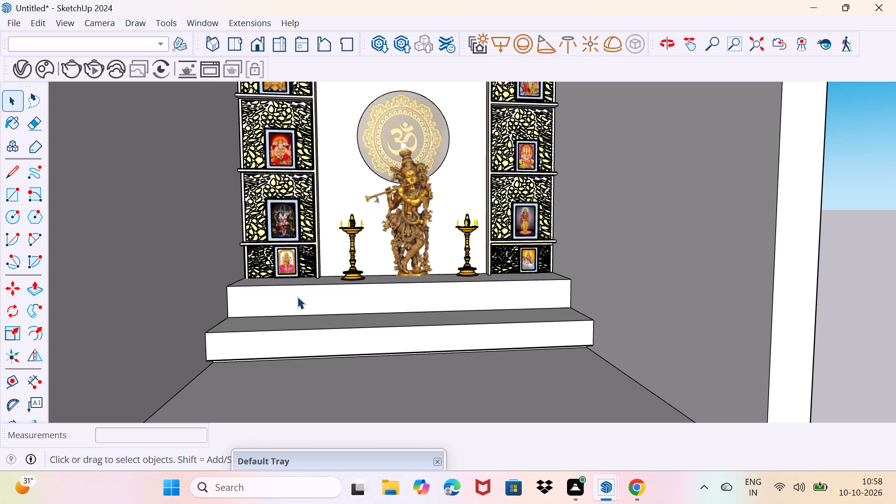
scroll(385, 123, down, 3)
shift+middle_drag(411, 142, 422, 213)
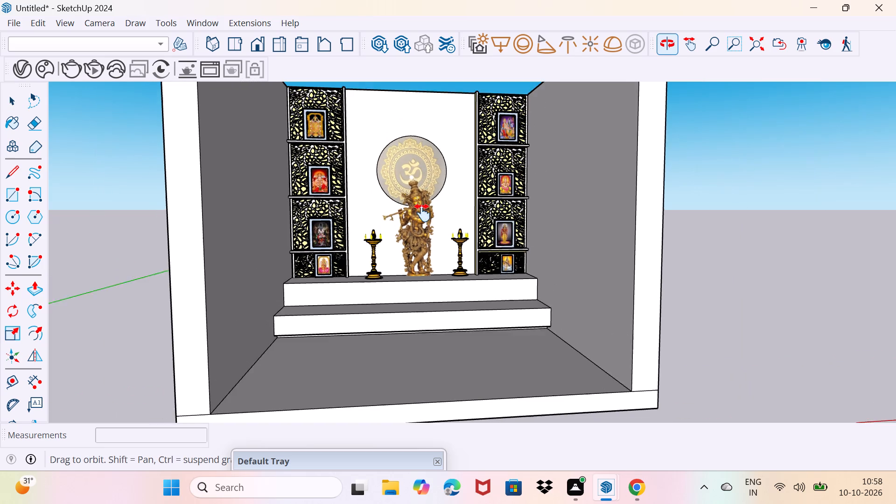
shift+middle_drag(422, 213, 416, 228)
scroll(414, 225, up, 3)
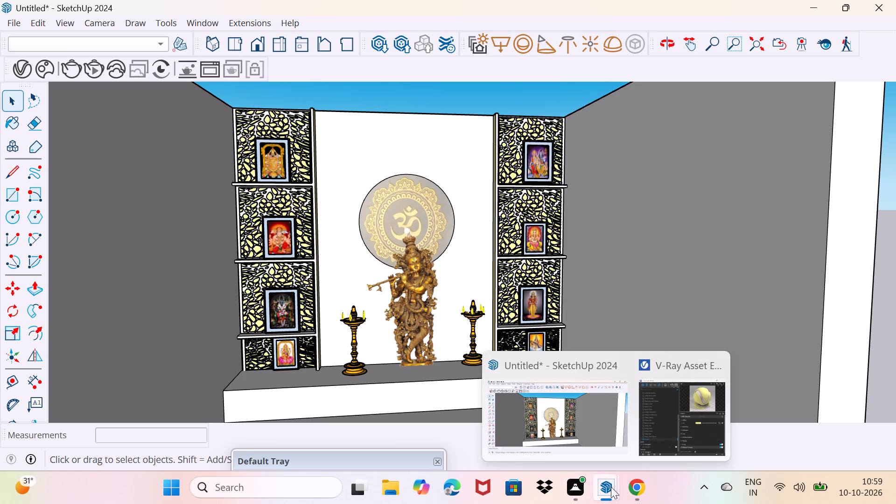
Search 3D Warehouse for "pooja" and look through the first model results.
click(197, 22)
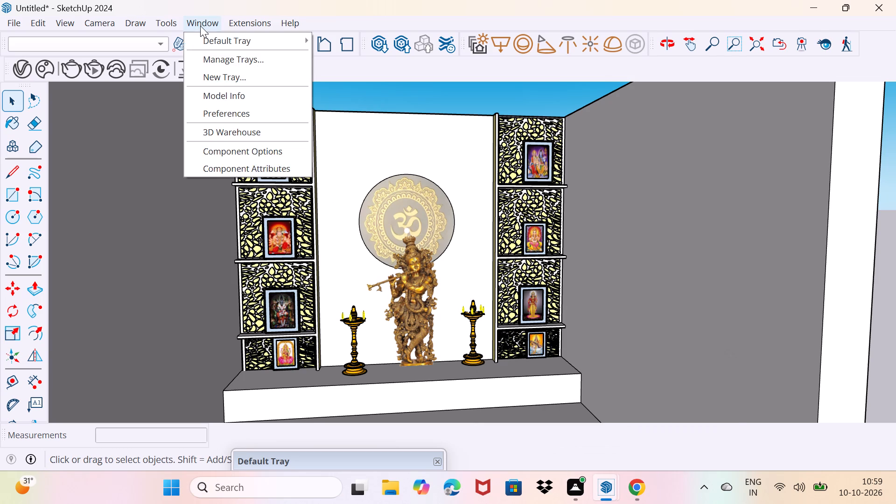
click(232, 130)
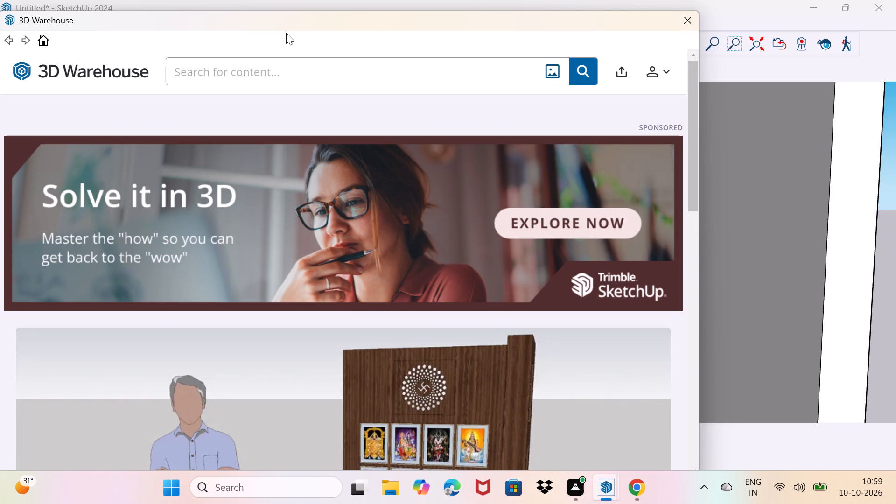
scroll(169, 206, down, 5)
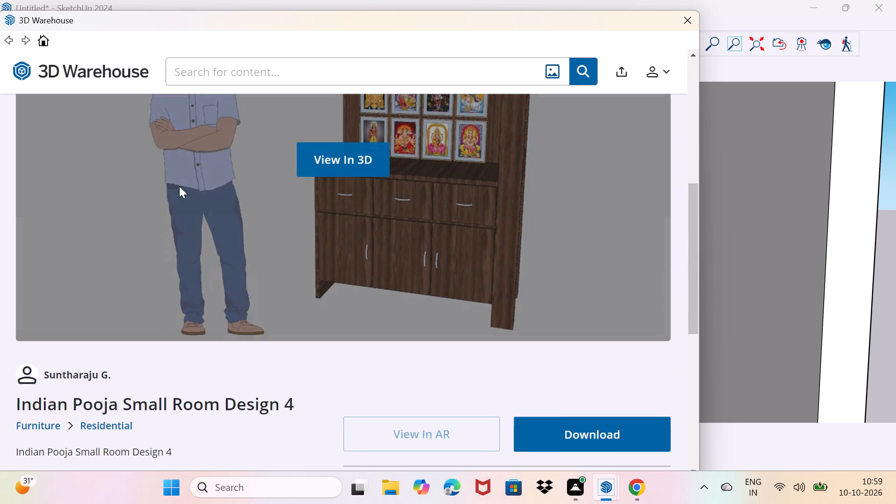
click(226, 75)
text(po)
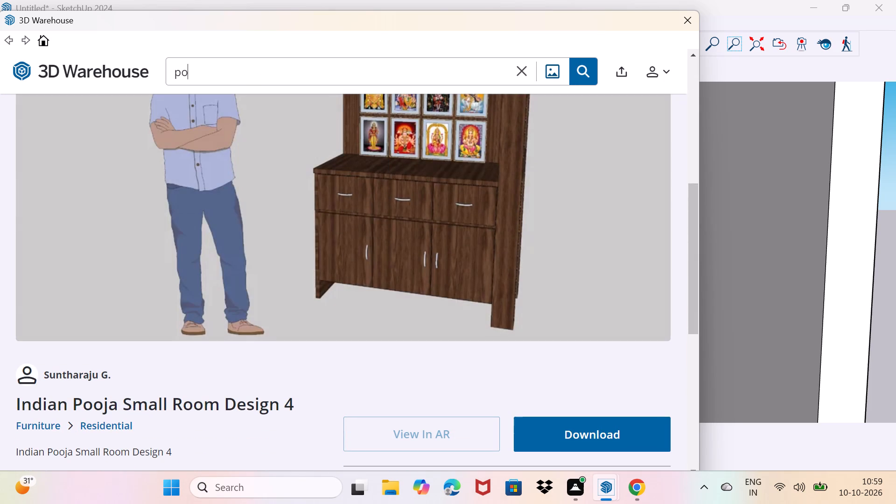
key(i)
key(BackSpace)
text(oj)
key(a)
key(Return)
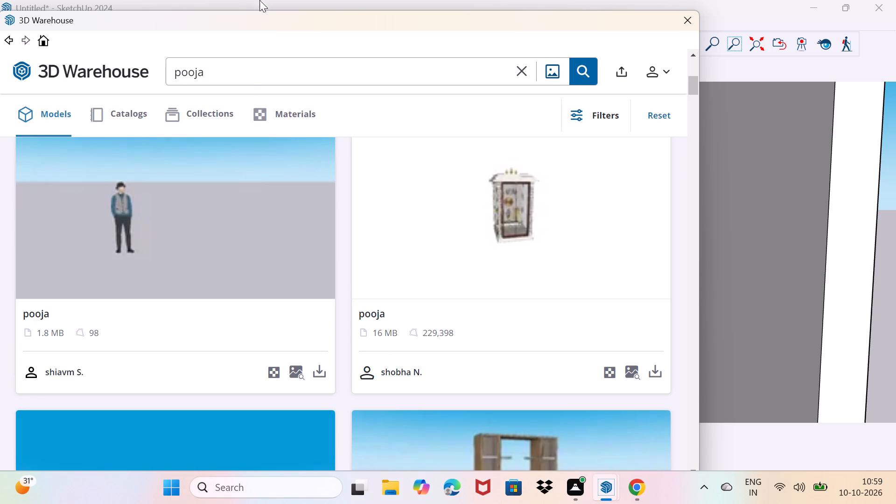
scroll(364, 274, down, 8)
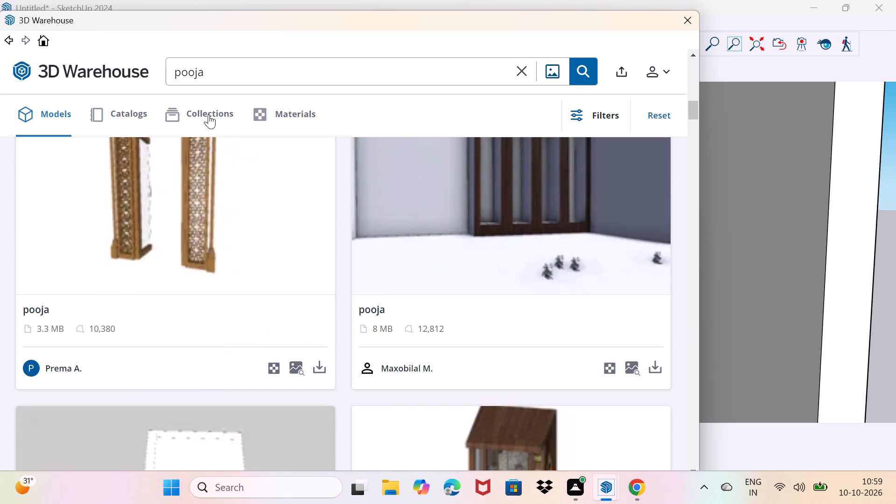
Look through the "pooja" collections for shrine units and accessories that would suit the shrine.
click(205, 107)
scroll(264, 198, down, 3)
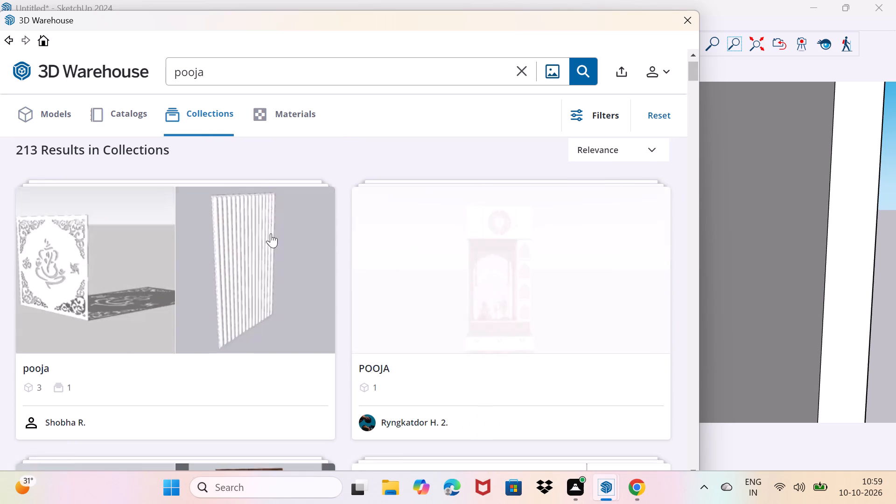
scroll(271, 233, down, 2)
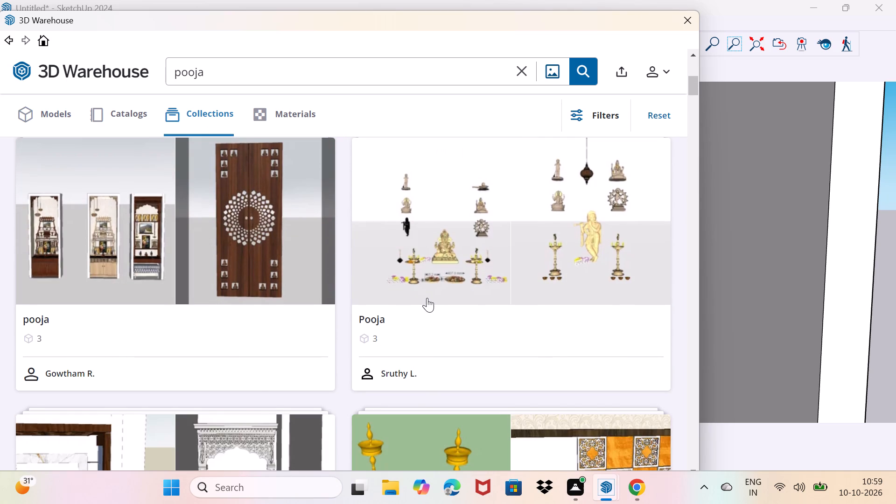
scroll(427, 299, down, 3)
scroll(419, 300, up, 4)
scroll(419, 300, down, 11)
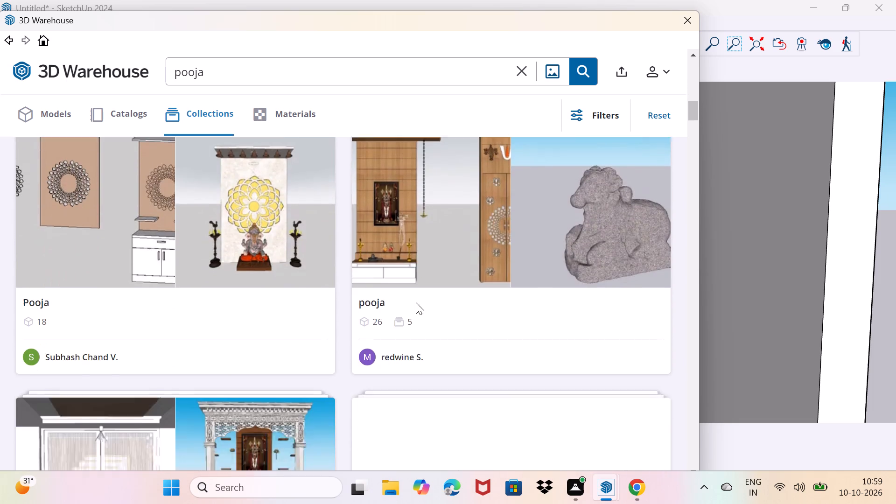
scroll(416, 302, down, 10)
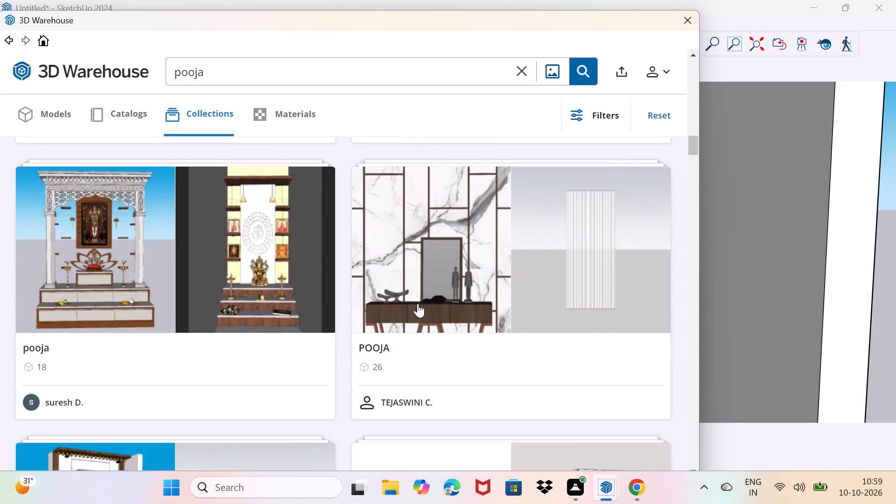
scroll(417, 303, down, 7)
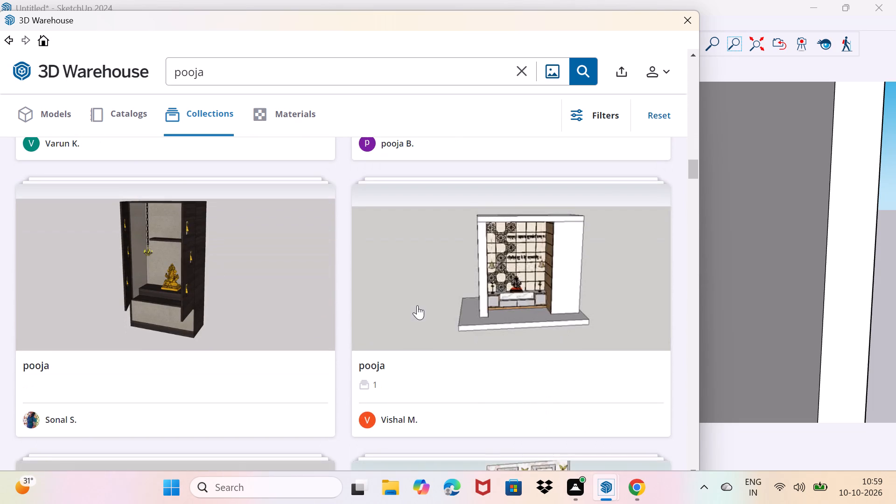
scroll(417, 305, down, 11)
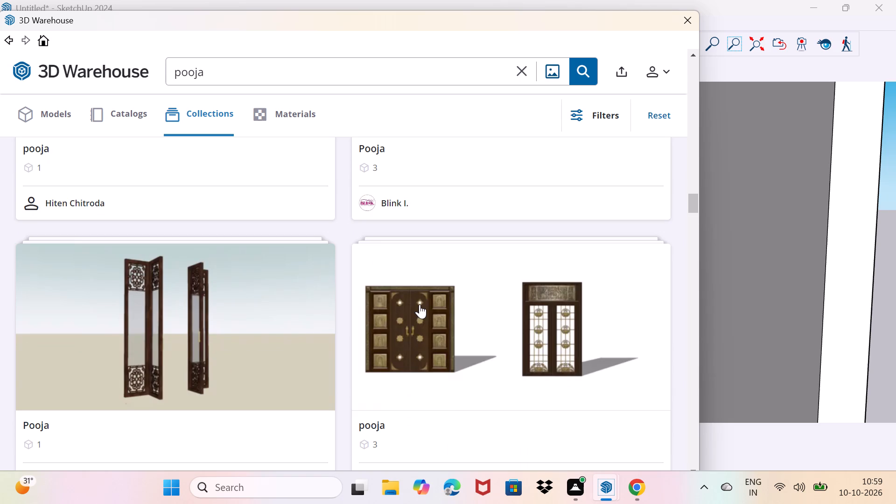
scroll(420, 304, down, 12)
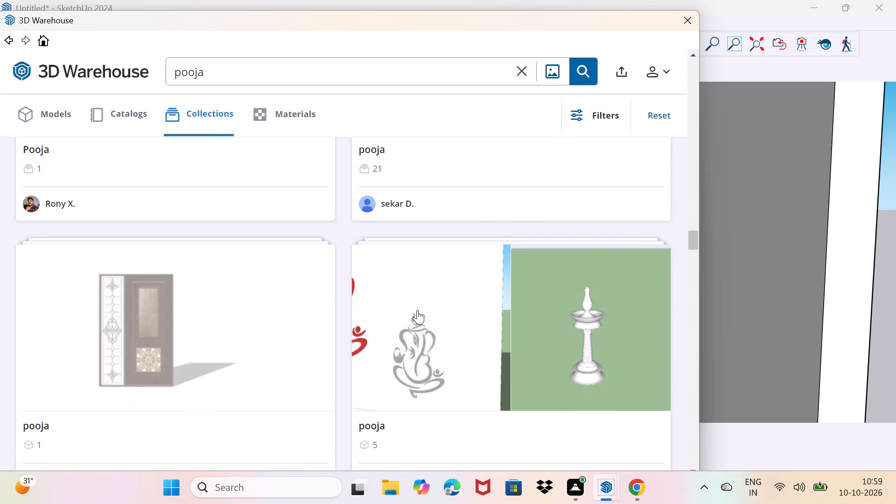
scroll(417, 310, down, 7)
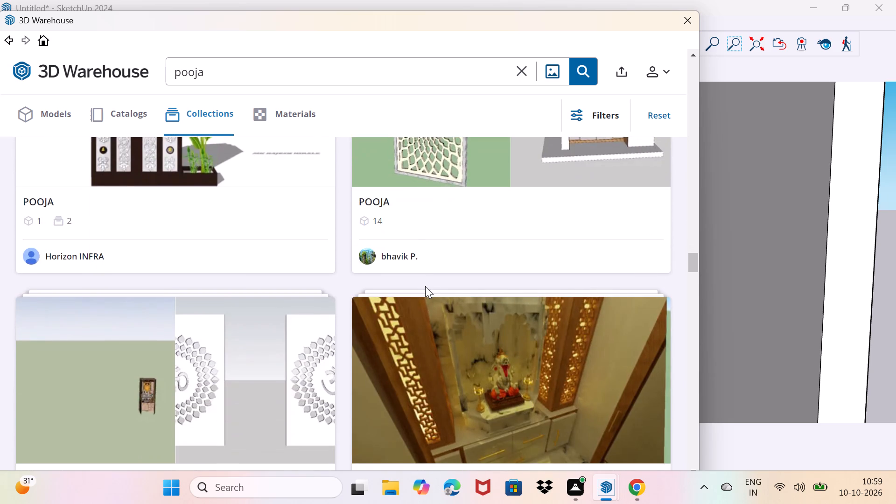
scroll(425, 286, down, 2)
scroll(525, 238, down, 3)
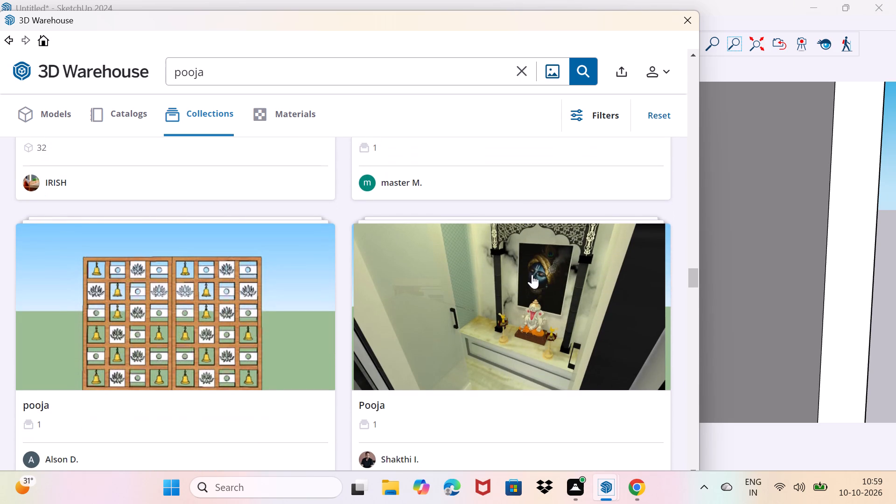
scroll(532, 274, down, 7)
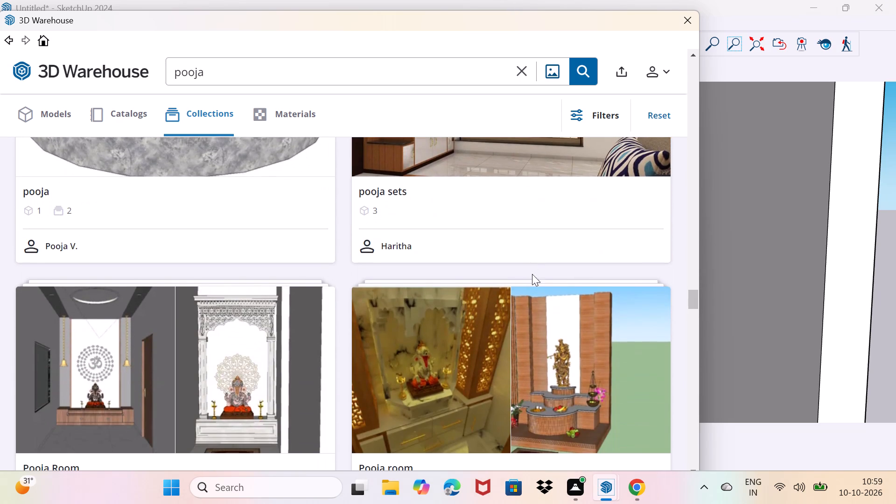
scroll(536, 287, down, 3)
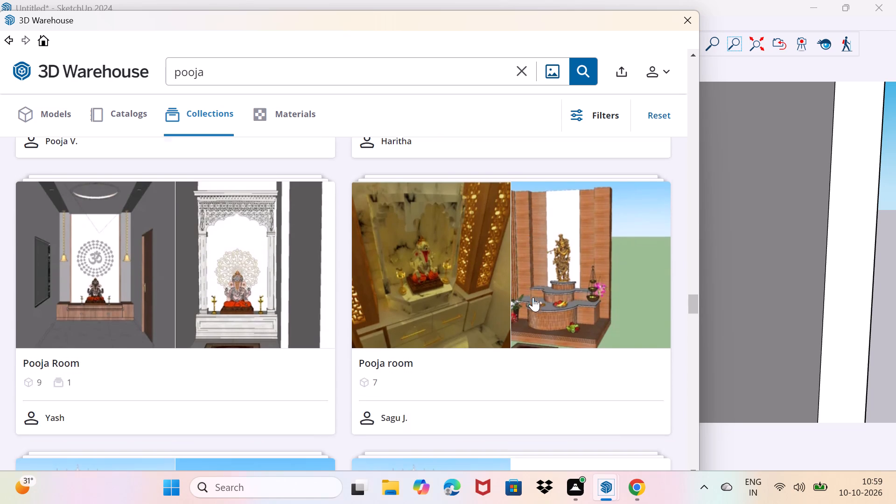
scroll(533, 297, down, 5)
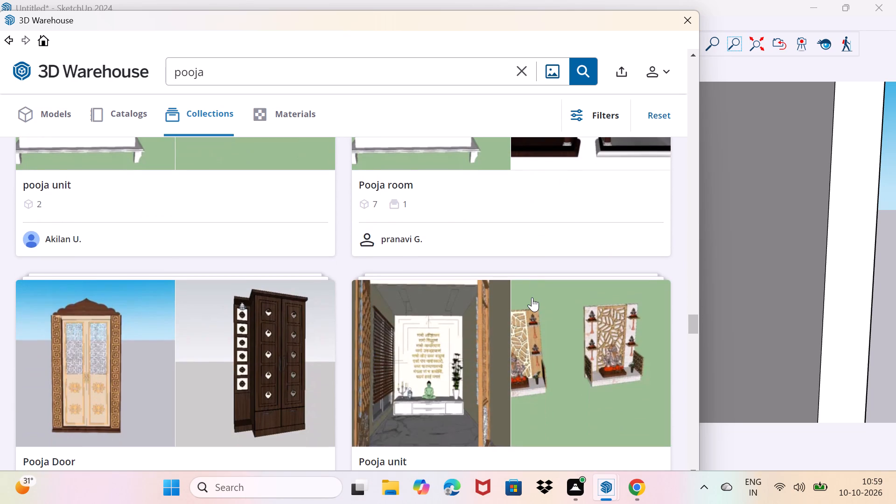
scroll(532, 297, up, 4)
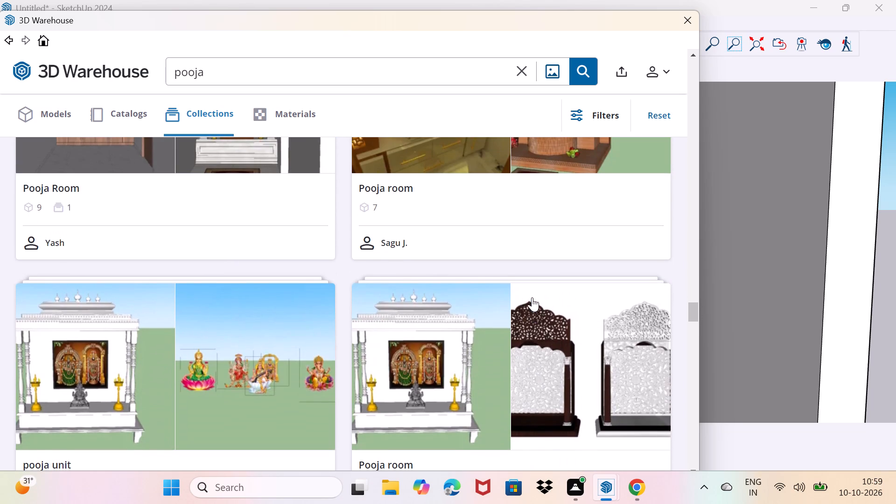
scroll(532, 297, down, 10)
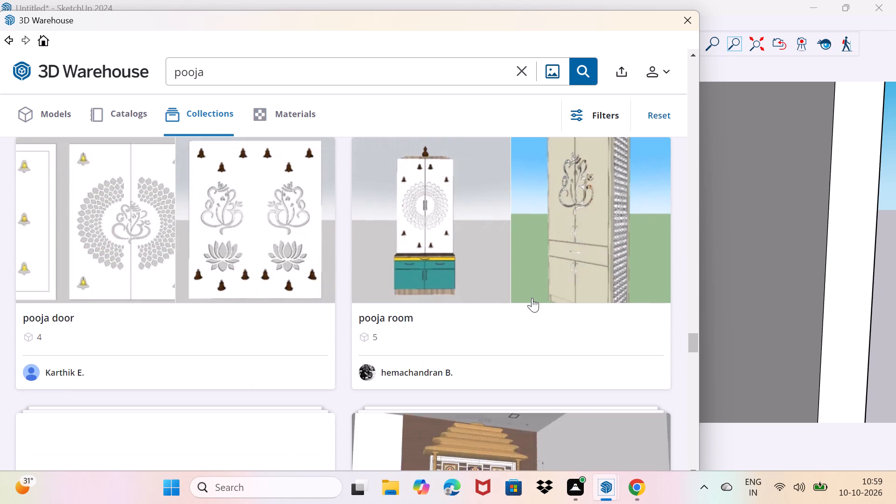
scroll(532, 297, down, 7)
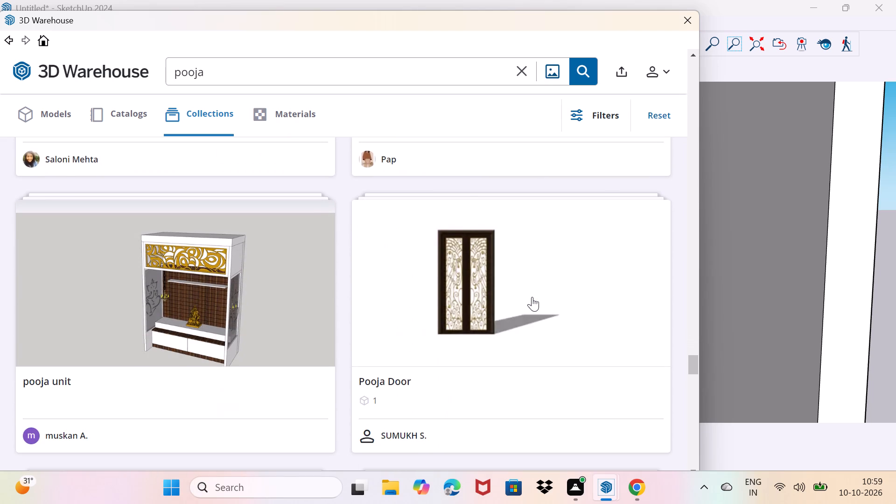
scroll(532, 296, down, 11)
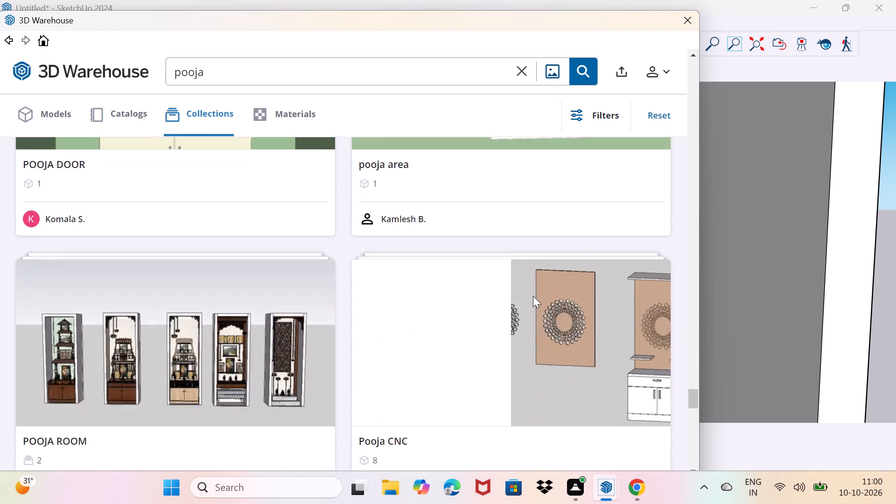
scroll(533, 296, down, 11)
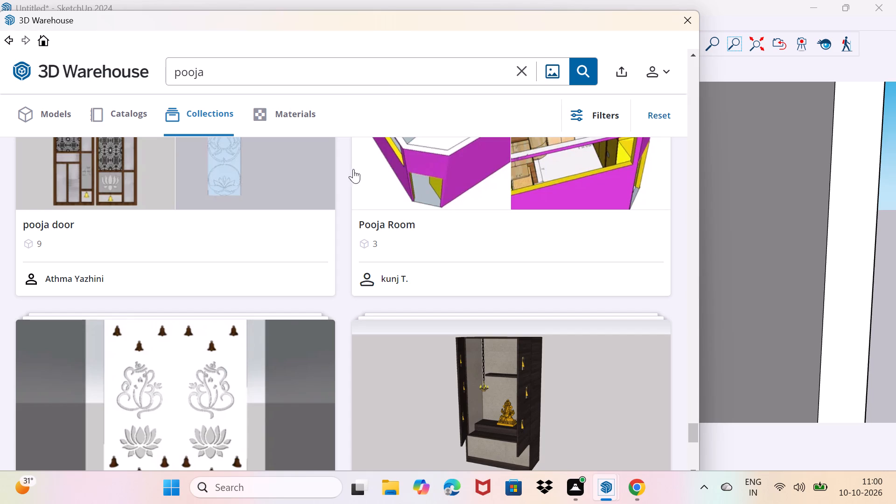
scroll(350, 171, down, 5)
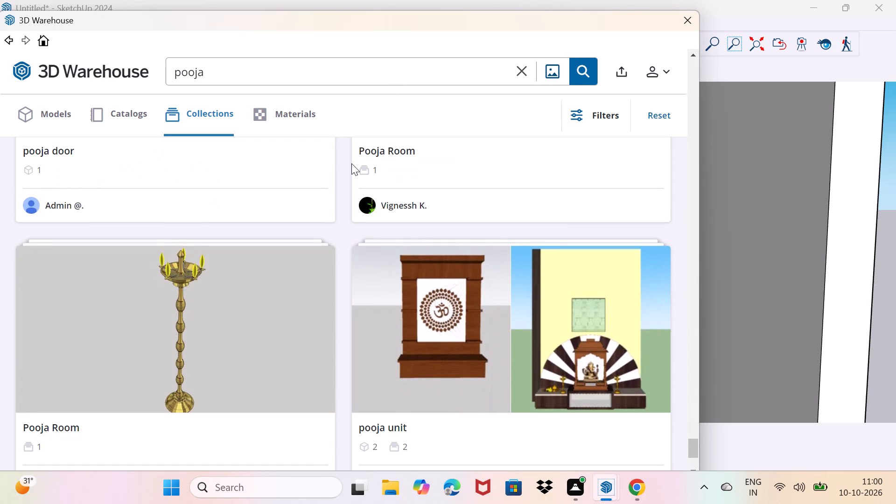
scroll(373, 182, down, 1)
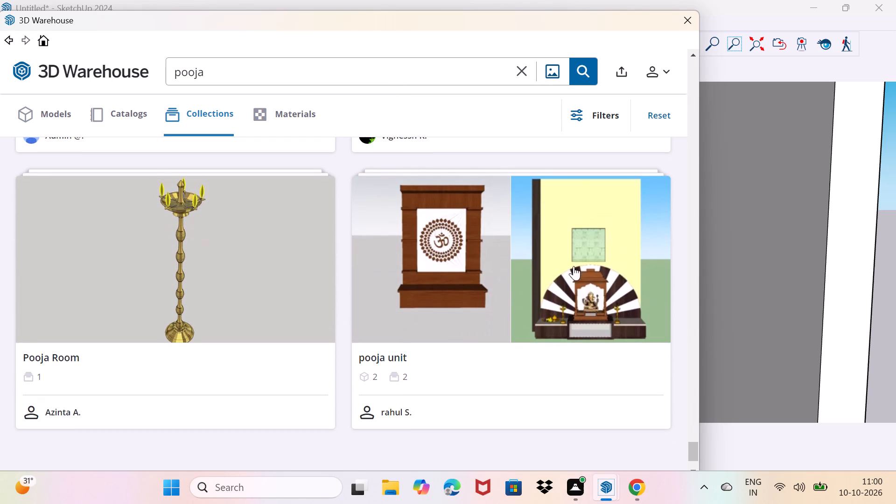
Open the "pooja unit" collection and load its "Pooja unit" with the Ganesha mandir and striped arch directly into the model.
drag(576, 256, 572, 255)
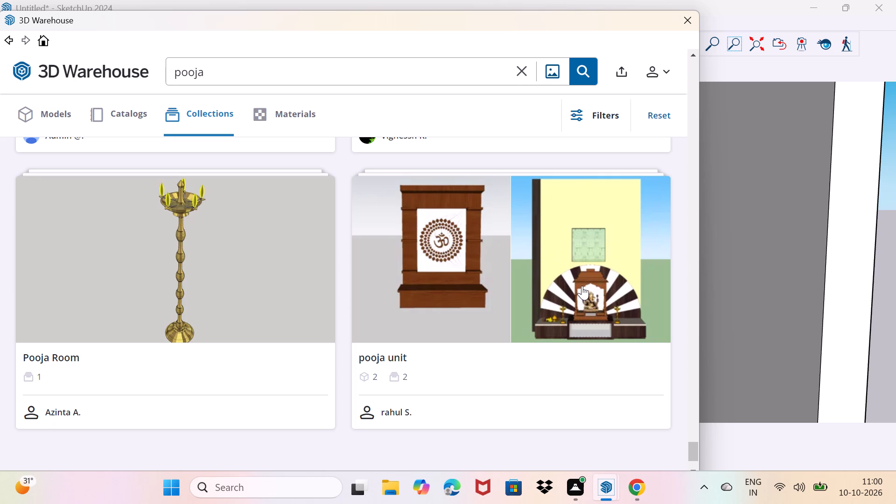
click(582, 286)
scroll(353, 179, down, 1)
scroll(357, 316, down, 4)
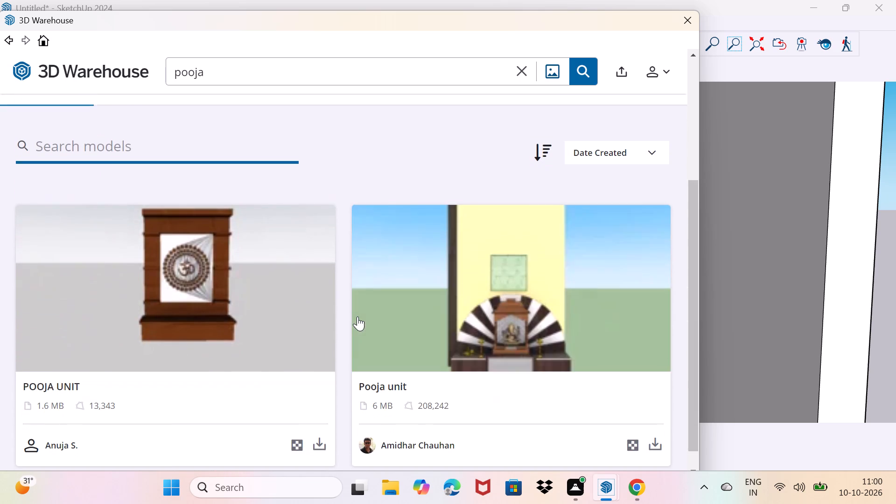
scroll(357, 316, down, 8)
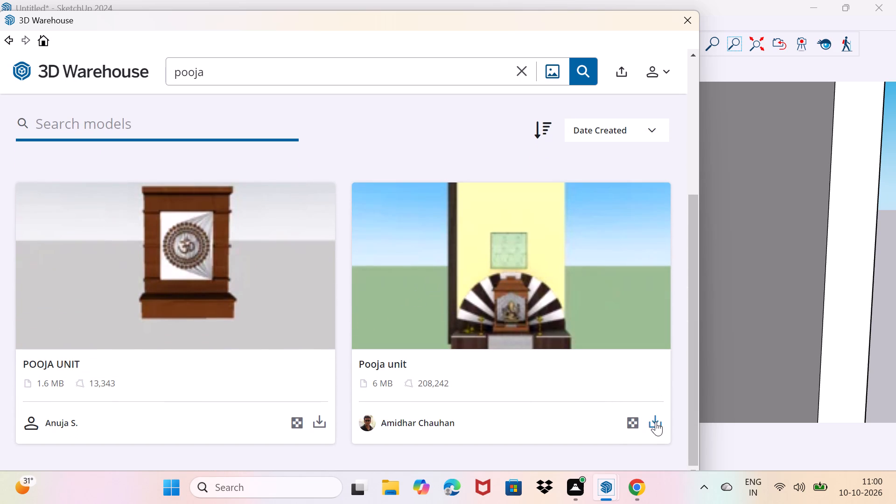
click(655, 422)
click(313, 267)
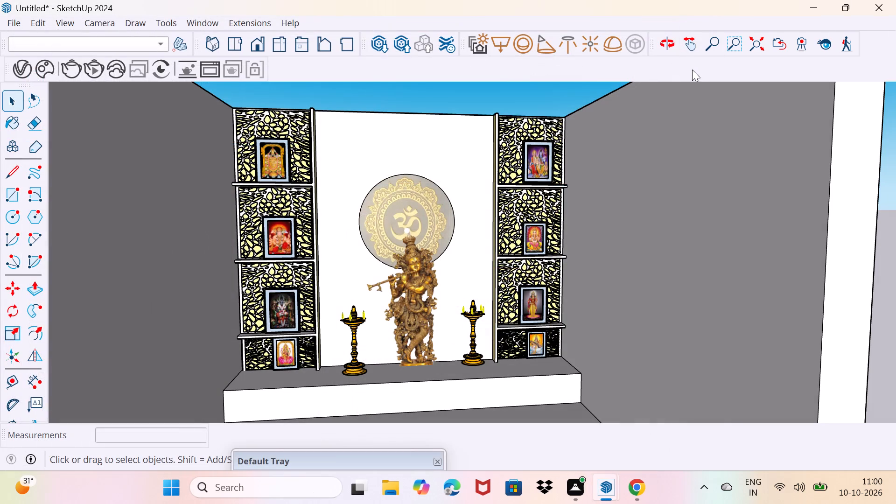
Place the downloaded pooja unit on the open ground beside the shrine's outer side wall and deselect it.
scroll(575, 127, down, 5)
scroll(514, 206, down, 3)
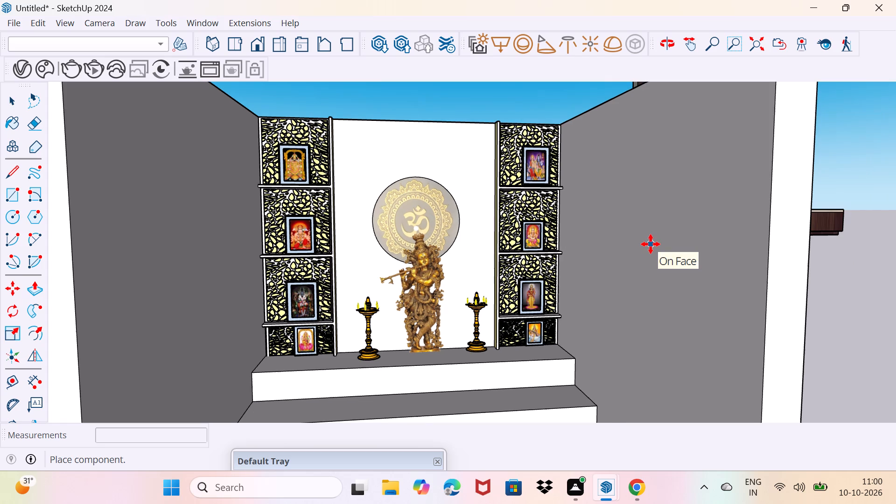
scroll(645, 237, down, 4)
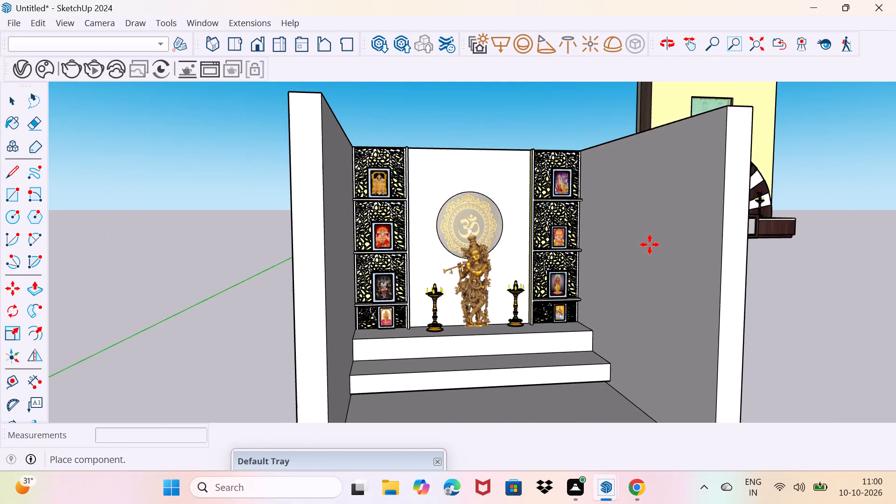
scroll(650, 243, down, 3)
middle_drag(774, 287, 715, 318)
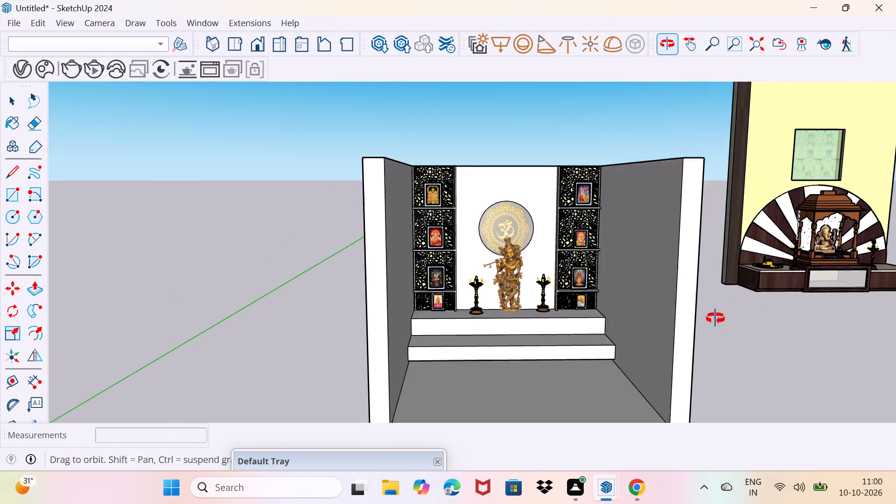
middle_drag(715, 318, 696, 334)
scroll(737, 346, up, 3)
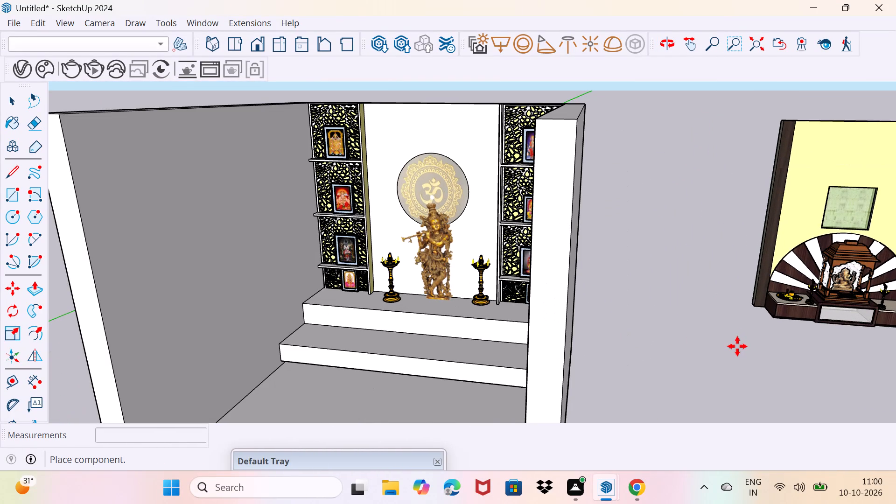
click(740, 351)
scroll(814, 307, up, 4)
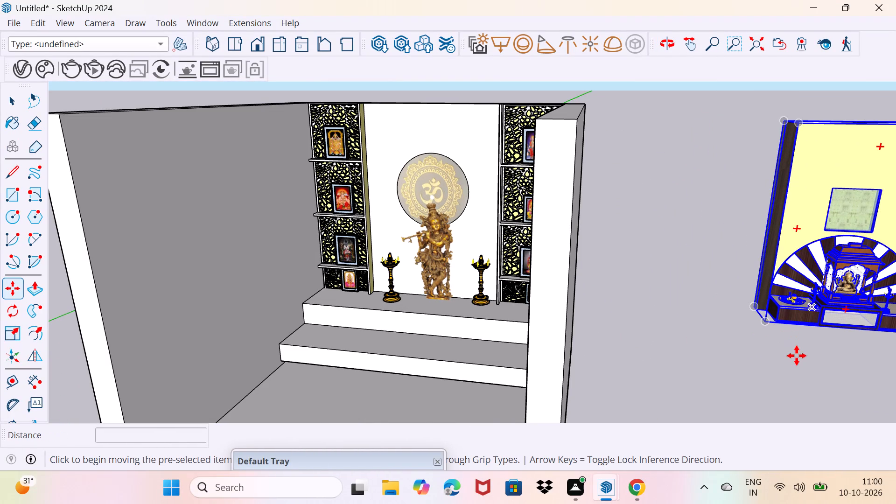
key(space)
click(787, 358)
Open the placed pooja unit's nested groups down to the level holding the brass pooja plate on its side ledge.
scroll(809, 335, up, 4)
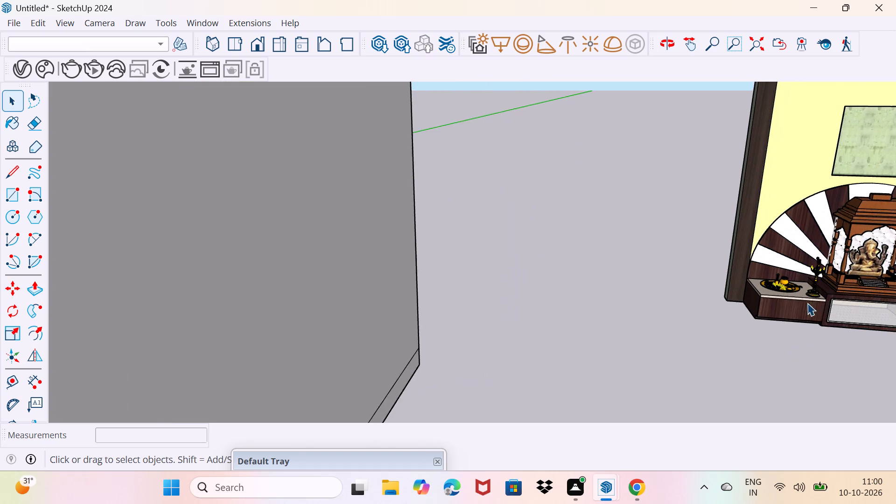
scroll(807, 303, up, 4)
middle_drag(810, 293, 787, 371)
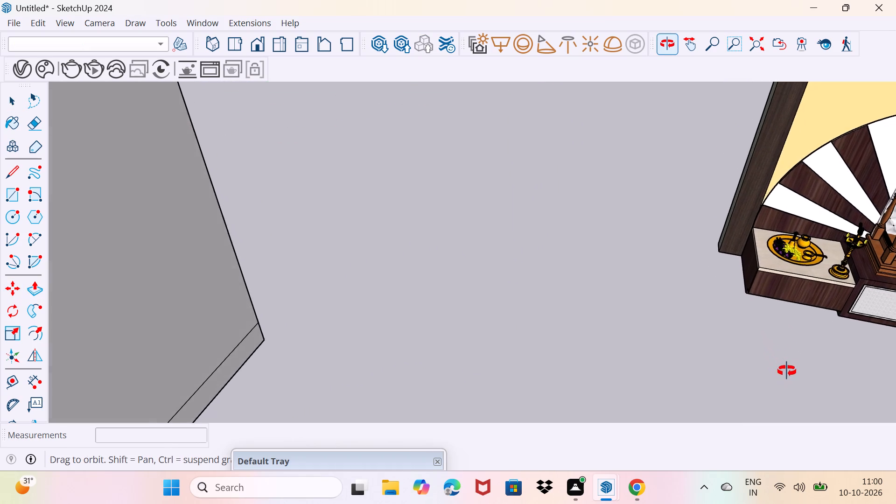
middle_drag(787, 371, 725, 301)
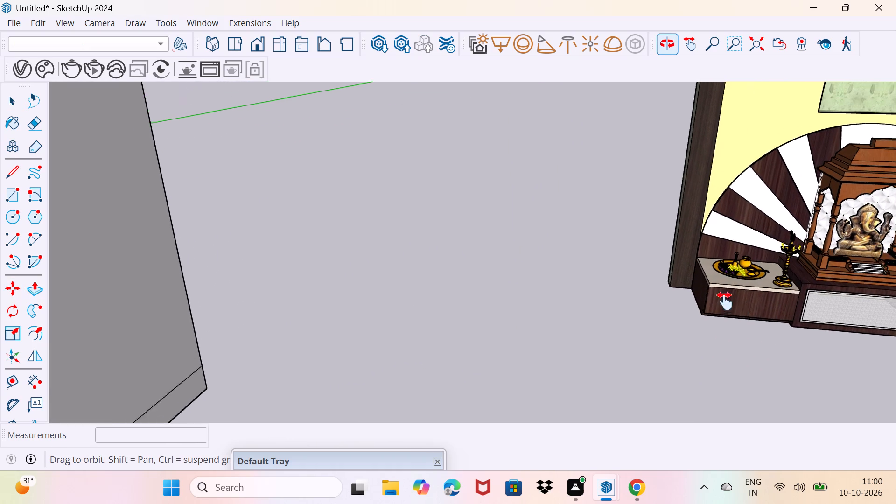
middle_drag(725, 301, 536, 295)
scroll(566, 265, up, 6)
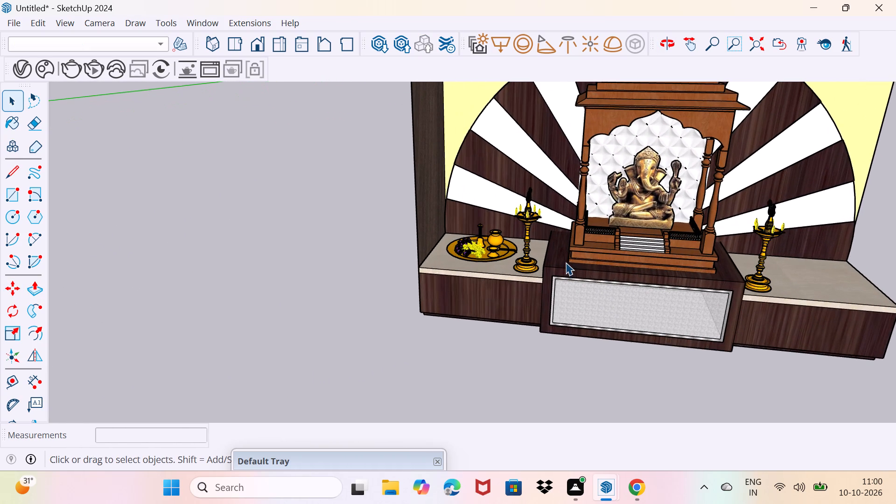
scroll(566, 262, up, 8)
middle_drag(524, 273, 535, 303)
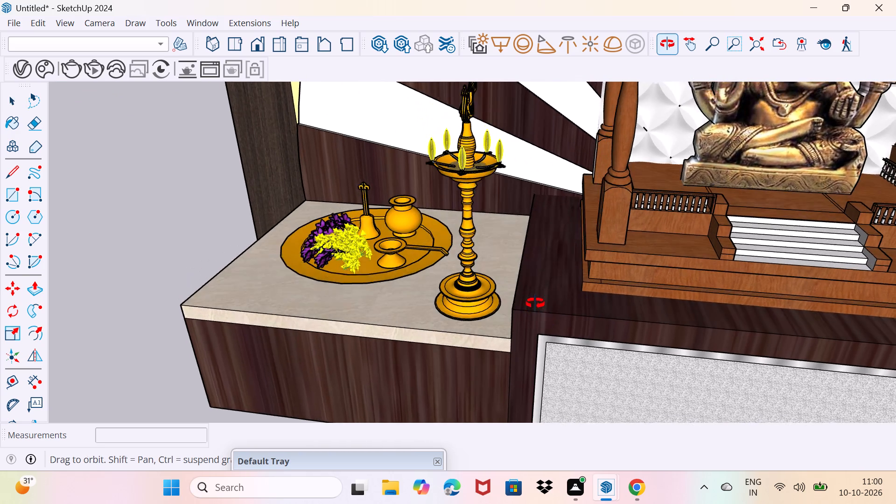
middle_drag(535, 303, 594, 280)
click(435, 266)
click(433, 264)
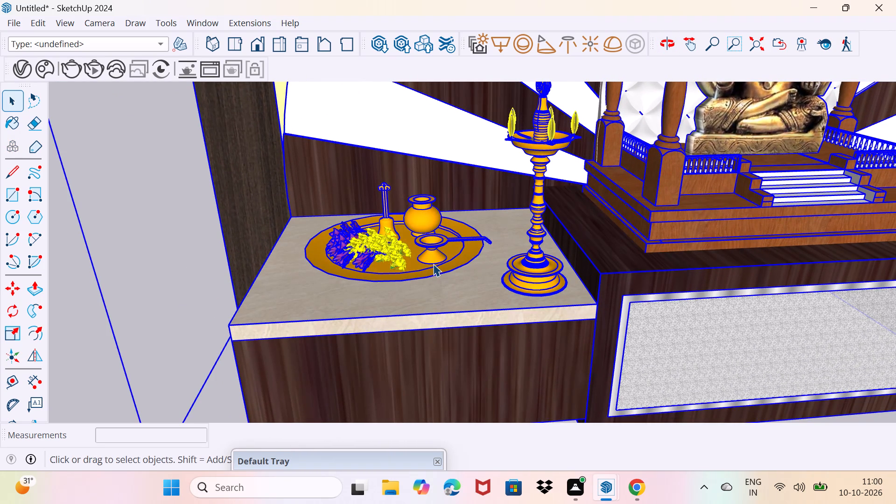
double_click(433, 264)
click(433, 264)
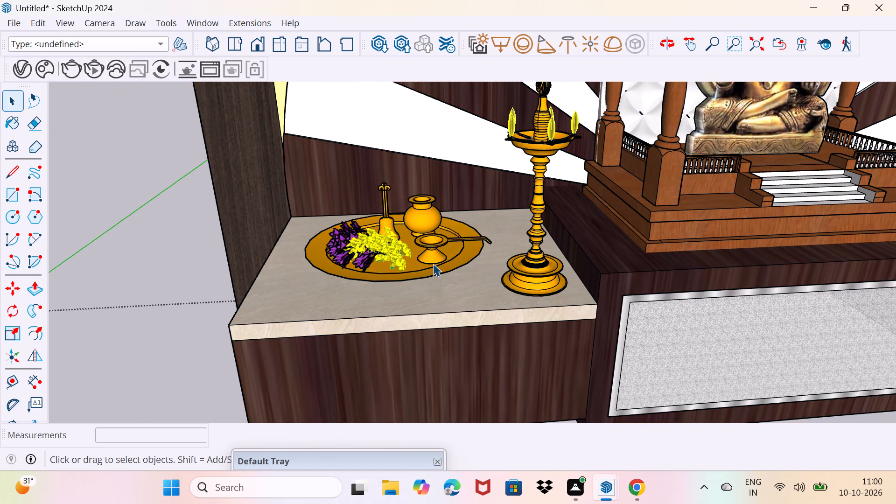
click(433, 264)
double_click(432, 270)
click(432, 270)
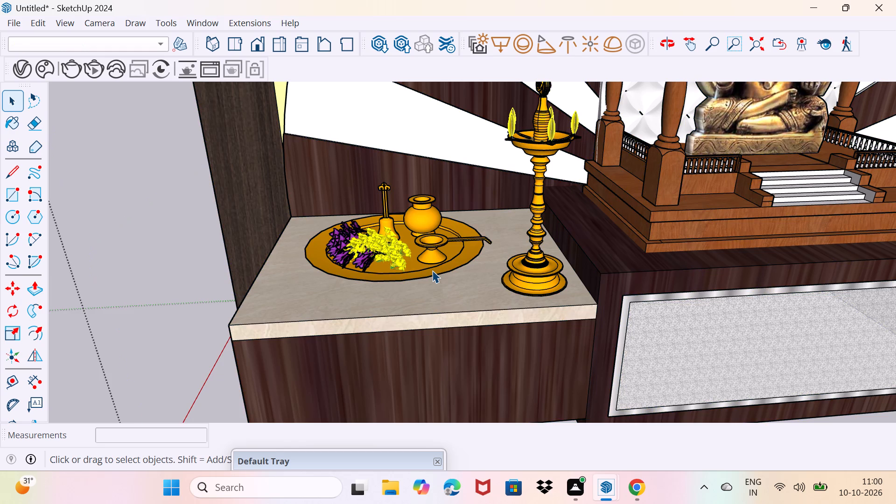
double_click(432, 270)
Move the pooja plate with its flowers and pot about 18' 3 5/8" onto the shrine's top step, near the left-hand lamp.
click(432, 270)
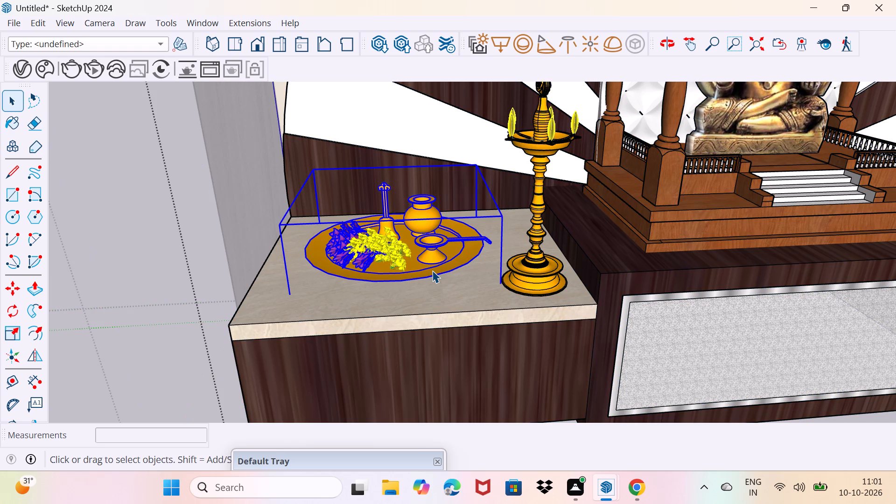
scroll(432, 270, down, 3)
scroll(485, 294, up, 2)
key(m)
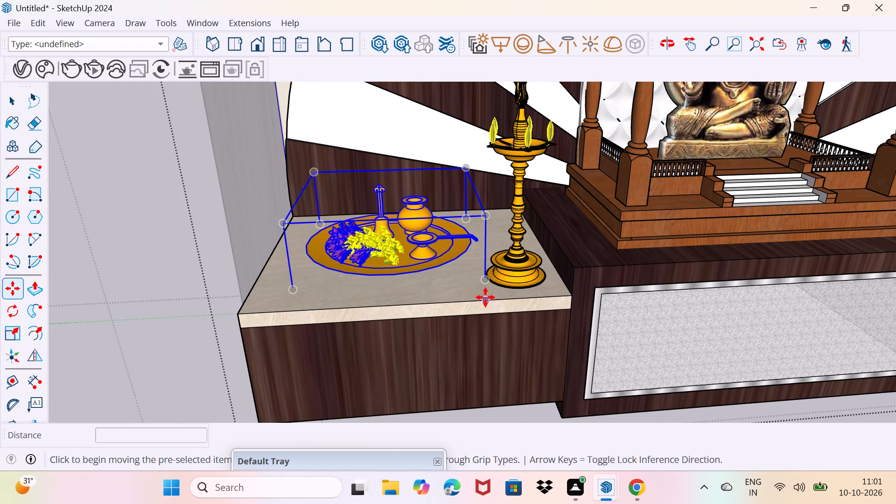
click(483, 281)
scroll(412, 304, down, 10)
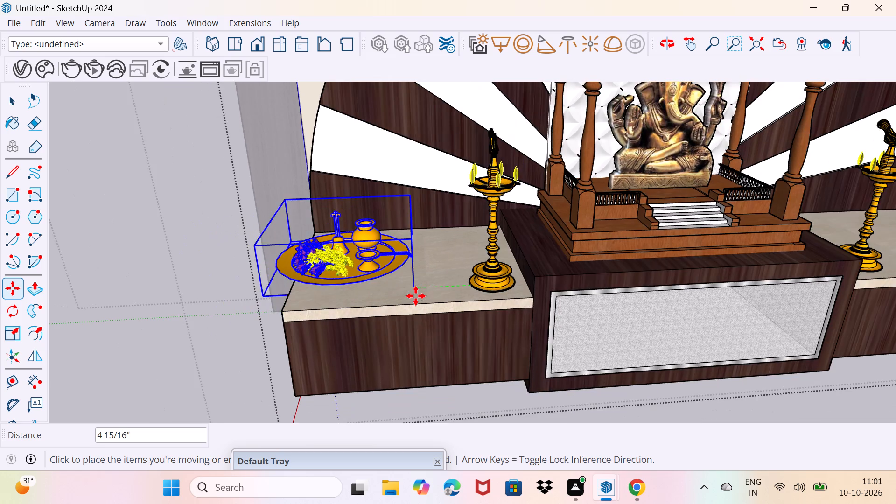
scroll(416, 296, down, 20)
scroll(416, 296, down, 3)
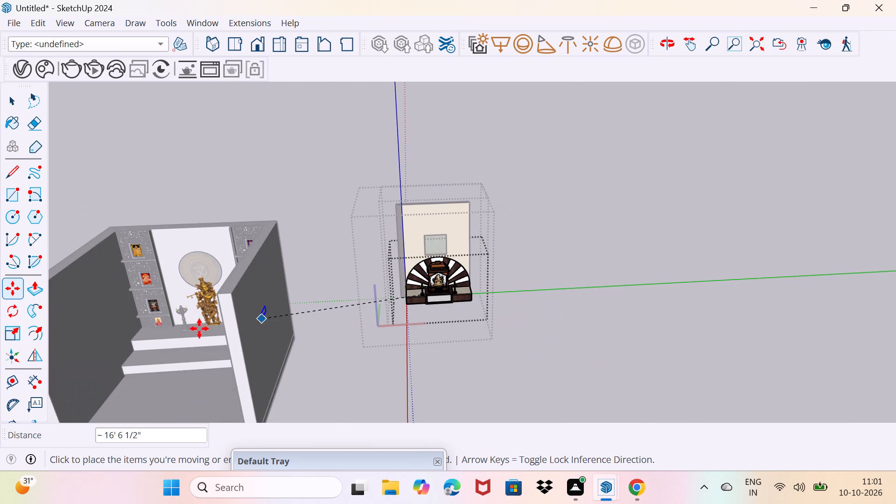
scroll(180, 332, up, 20)
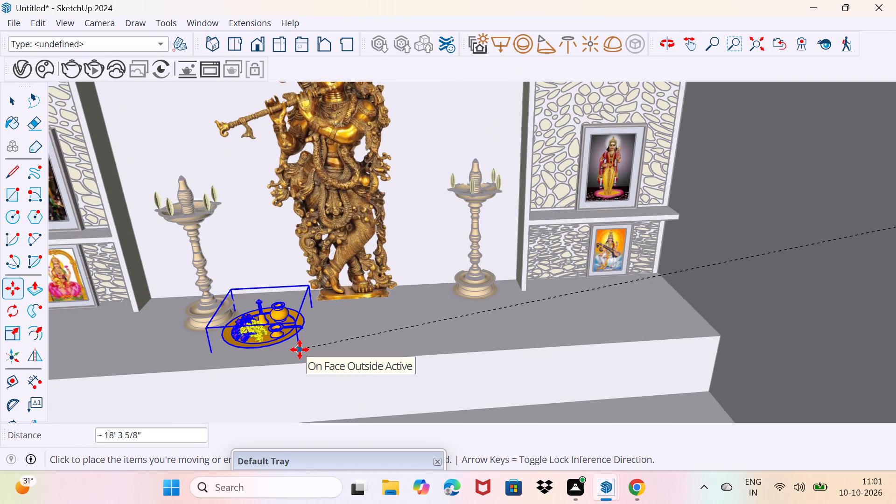
click(300, 350)
key(space)
drag(312, 368, 317, 366)
Delete the downloaded unit's Ganesha mandir together with its striped arch, ledges and lamps.
scroll(317, 361, down, 13)
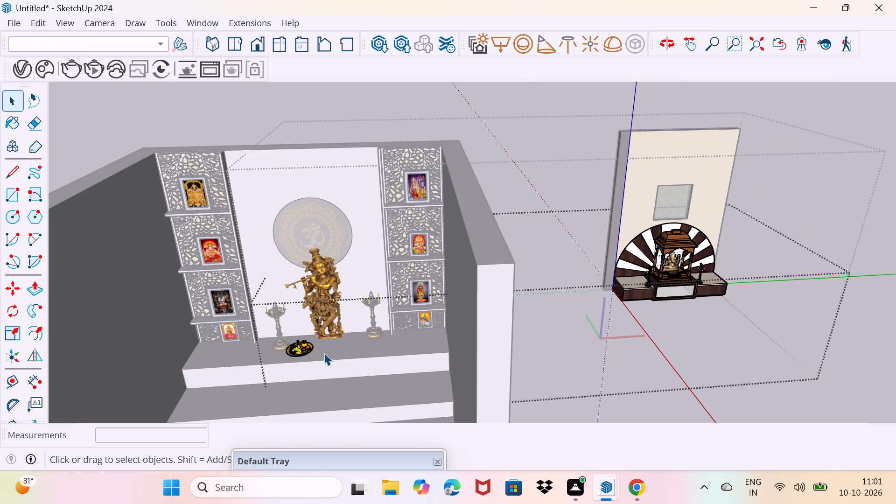
drag(575, 109, 758, 341)
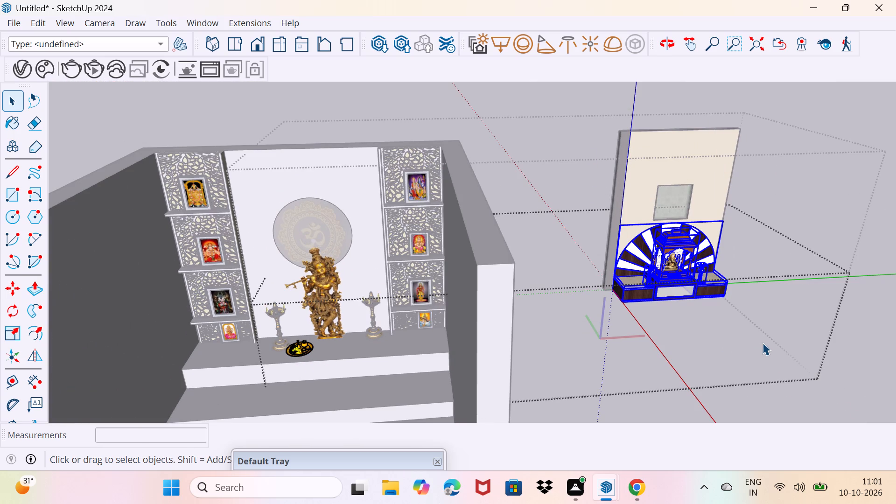
click(737, 373)
scroll(674, 293, up, 4)
scroll(664, 254, up, 17)
scroll(665, 274, down, 10)
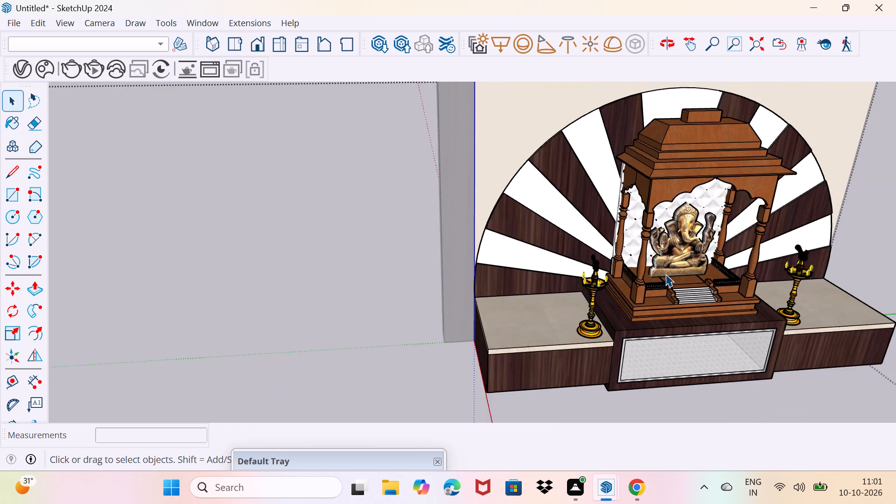
scroll(665, 274, down, 14)
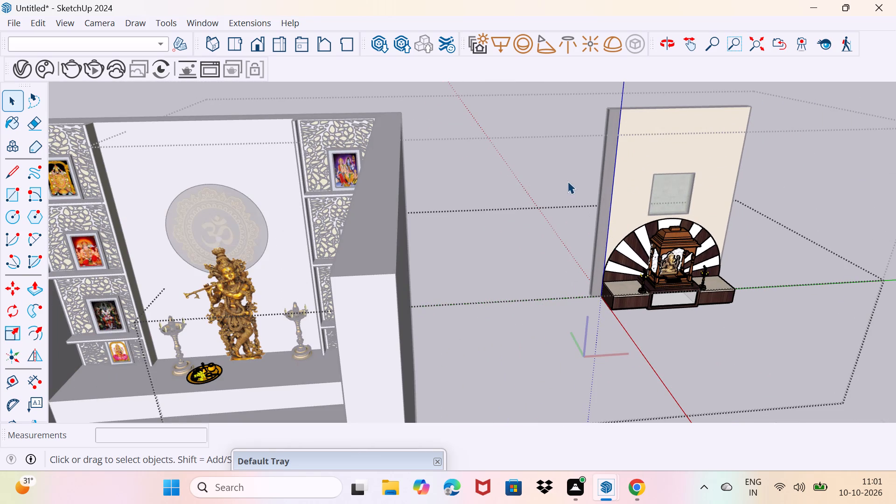
drag(552, 90, 784, 357)
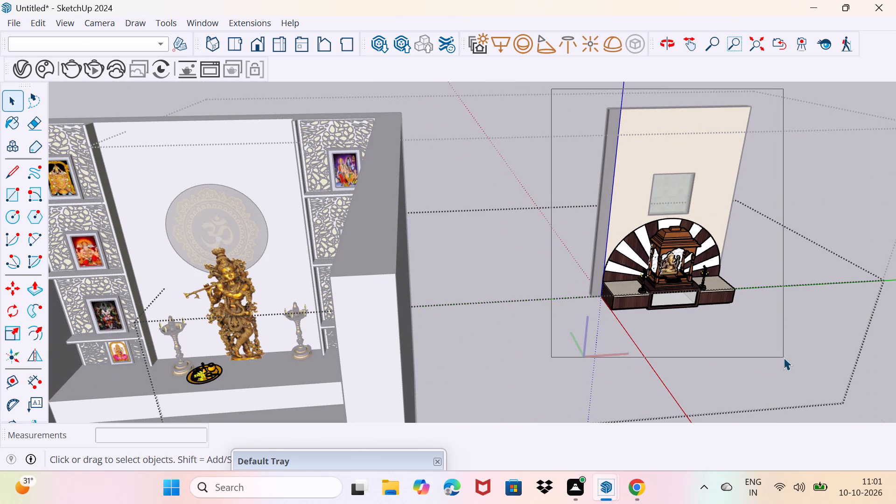
key(Delete)
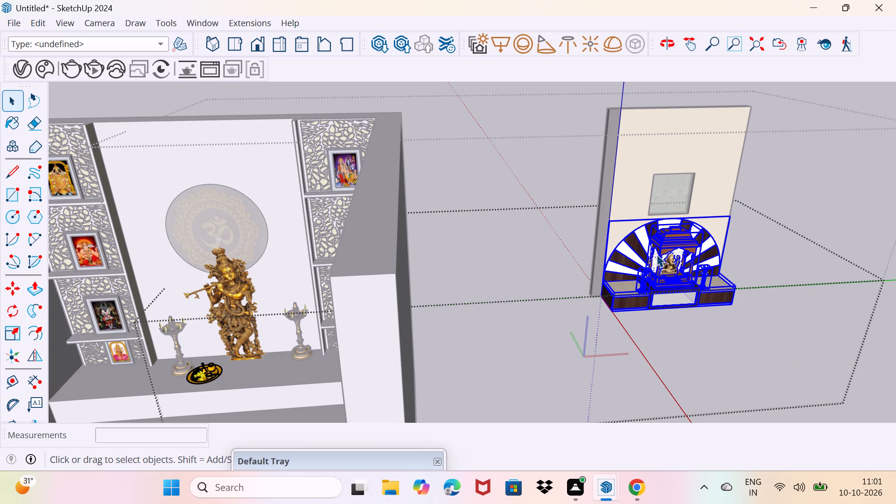
key(Delete)
Leave the emptied inner group and delete the downloaded unit's yellow back panel with its dark side strip.
scroll(638, 202, down, 3)
click(651, 347)
double_click(654, 343)
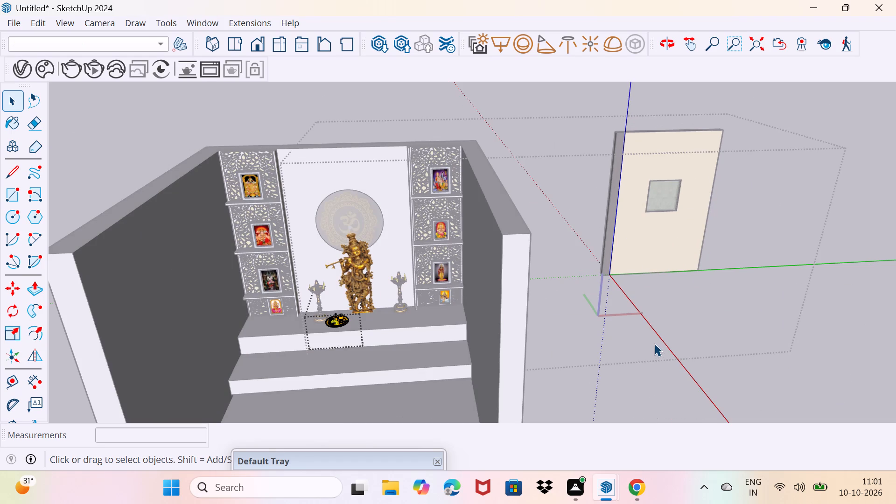
triple_click(654, 343)
click(654, 343)
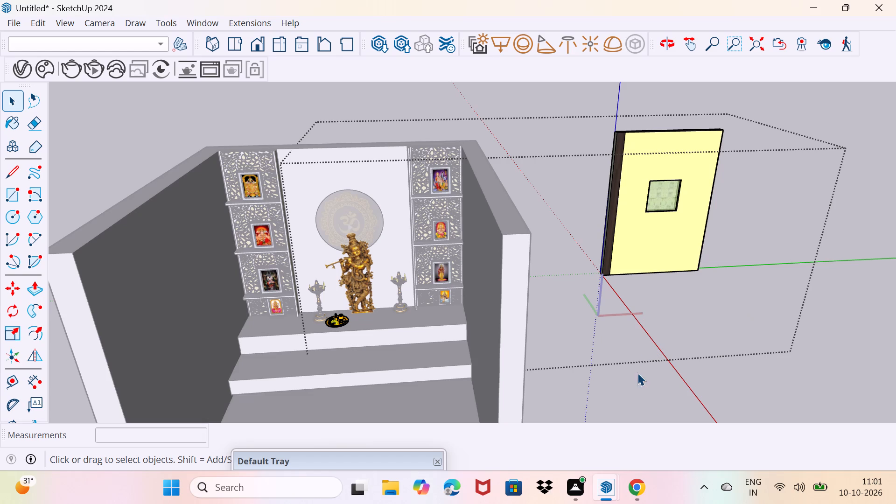
click(637, 373)
drag(589, 101, 736, 300)
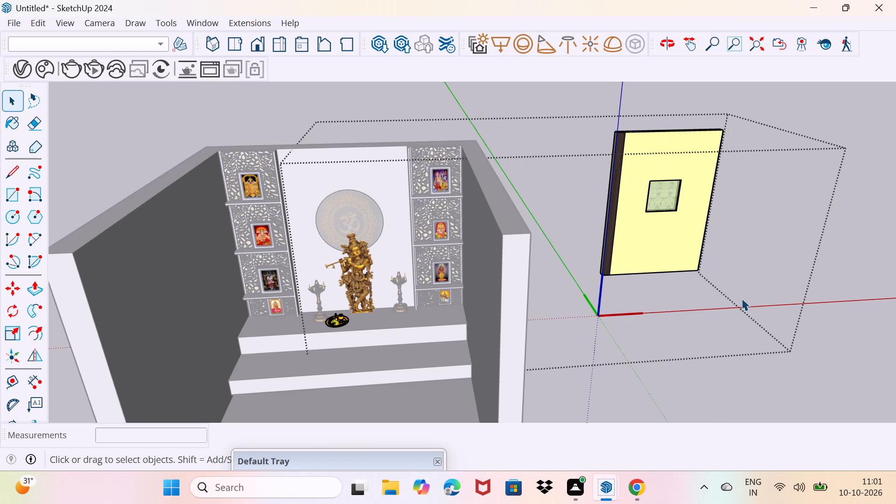
click(675, 264)
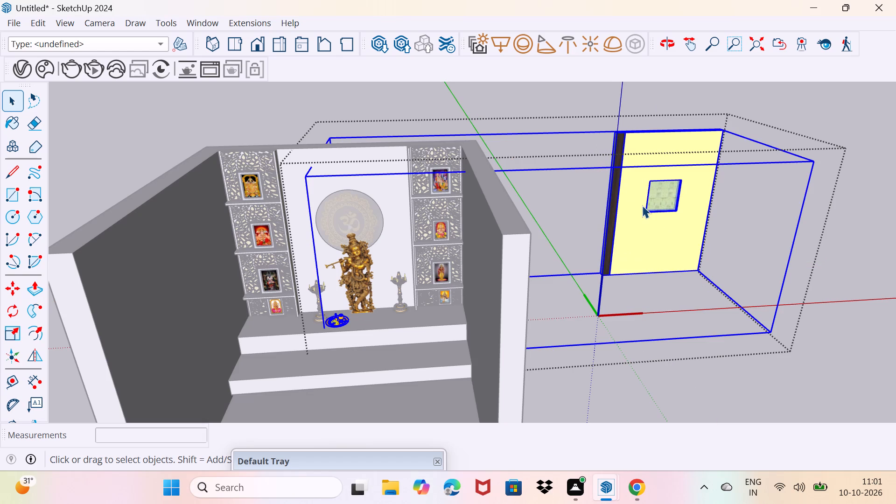
double_click(642, 205)
click(642, 205)
key(Delete)
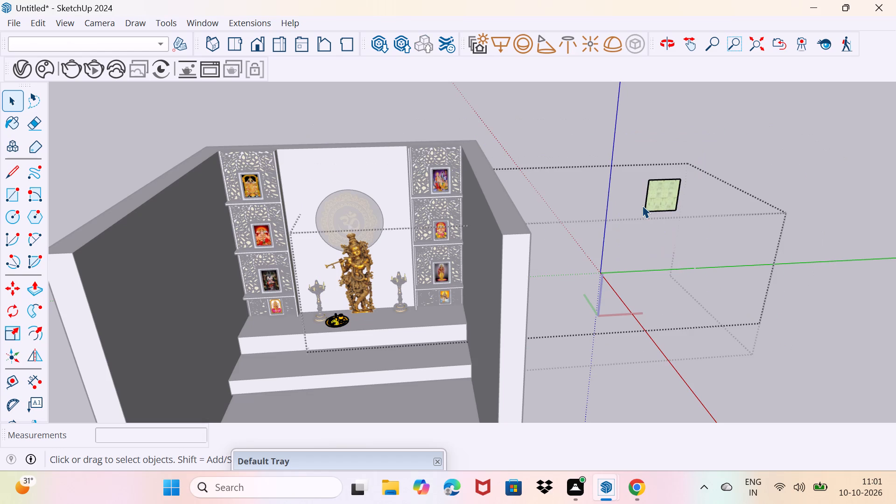
Delete the downloaded unit's leftover green square panel and leave the group back to the whole model.
click(657, 197)
key(Delete)
drag(704, 347, 707, 345)
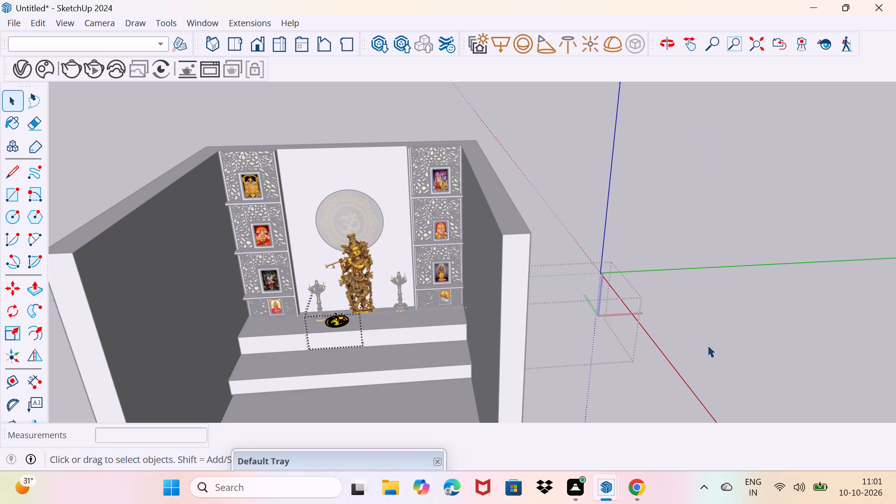
drag(707, 345, 708, 344)
triple_click(713, 338)
Move the pooja plate about 5 11/16" along the top step, away from the left-hand lamp toward the Krishna statue.
scroll(368, 325, up, 3)
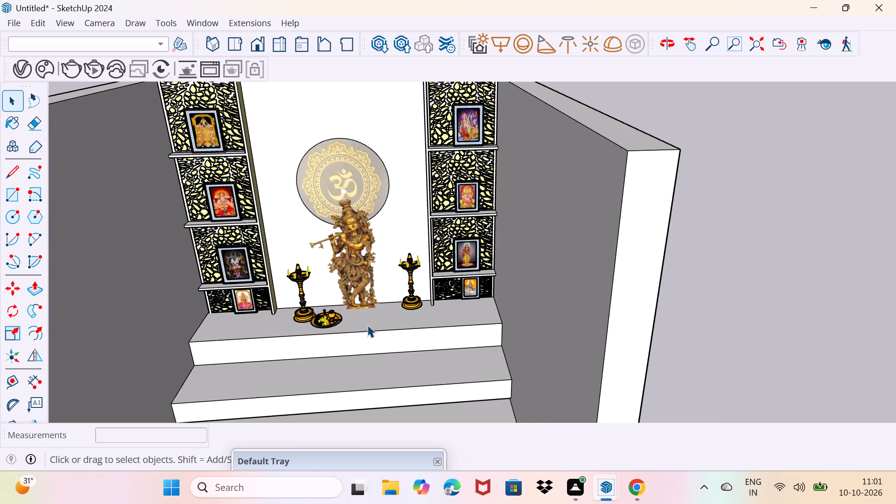
scroll(367, 325, up, 6)
middle_drag(357, 324, 349, 302)
scroll(288, 306, up, 8)
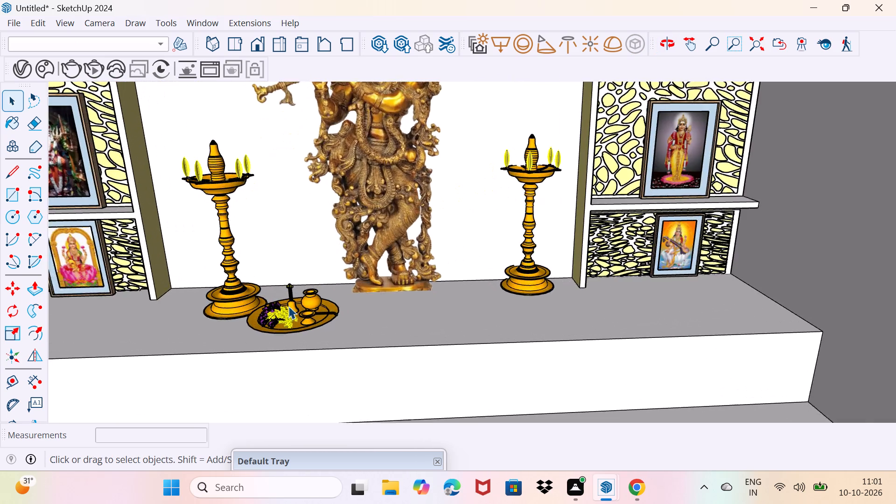
scroll(288, 306, up, 2)
middle_drag(292, 309, 303, 340)
scroll(314, 340, up, 3)
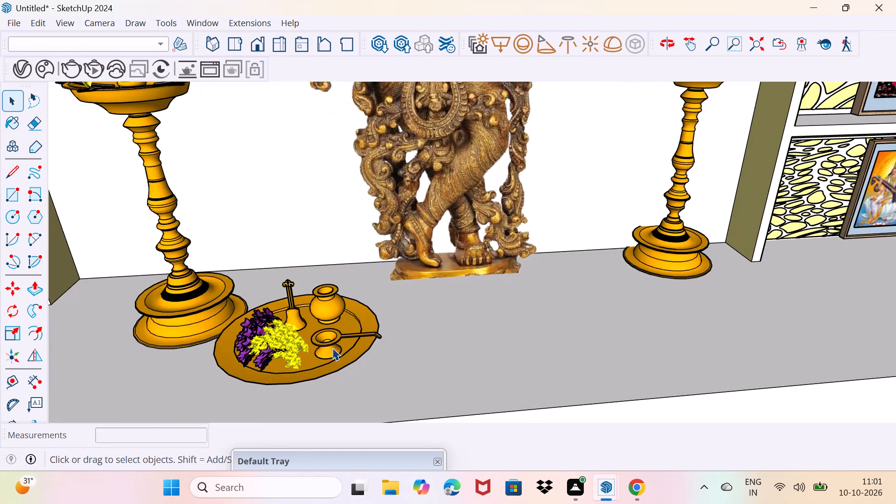
click(336, 348)
middle_drag(377, 368, 372, 323)
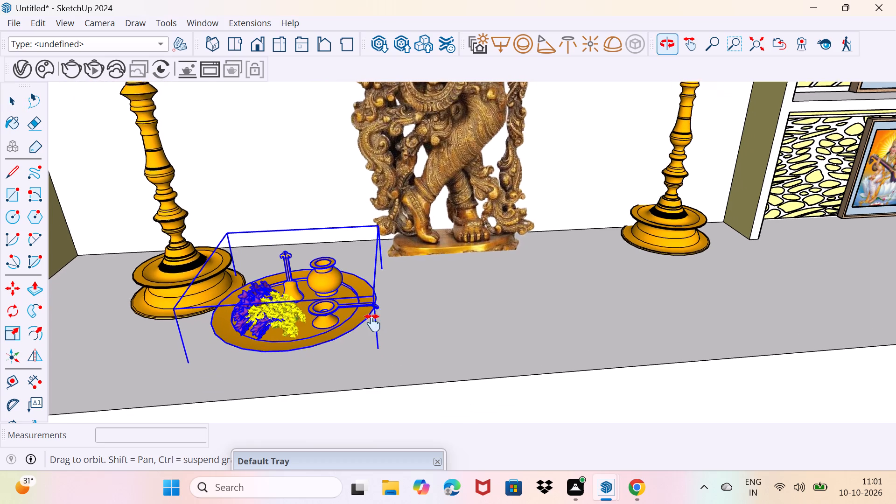
middle_drag(372, 323, 372, 322)
scroll(377, 346, up, 3)
scroll(381, 339, down, 8)
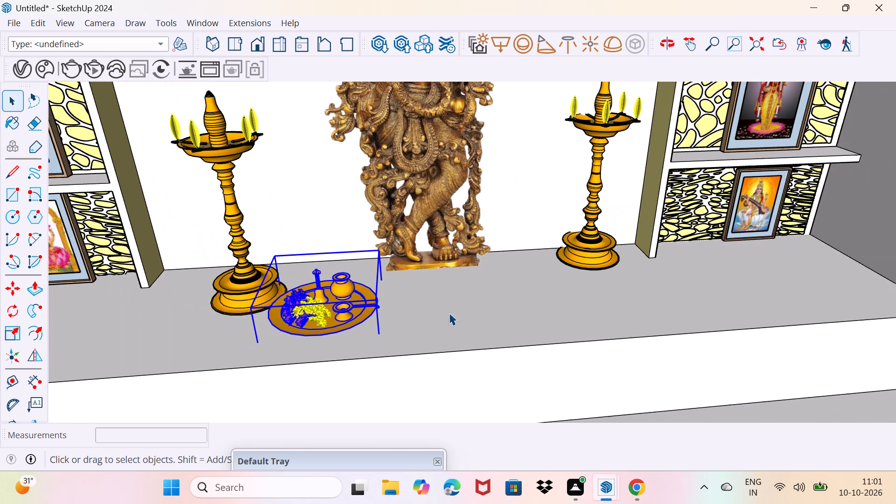
scroll(452, 309, down, 1)
scroll(506, 266, down, 2)
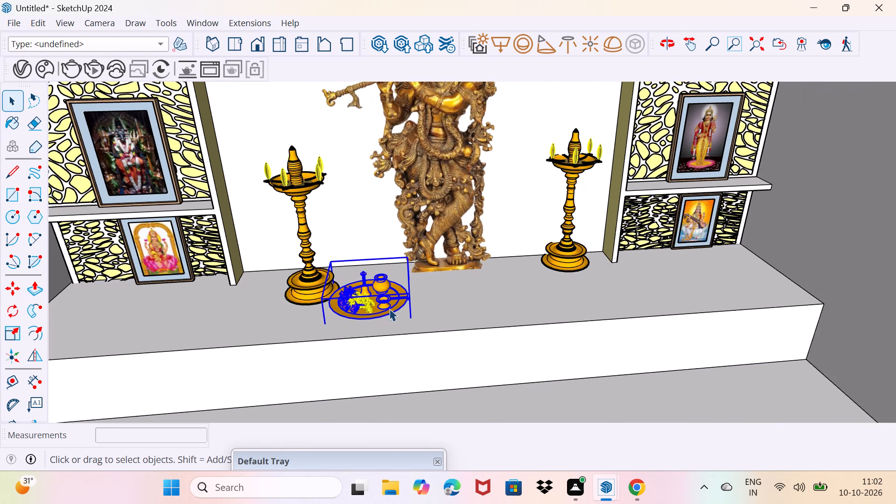
scroll(385, 317, up, 1)
key(m)
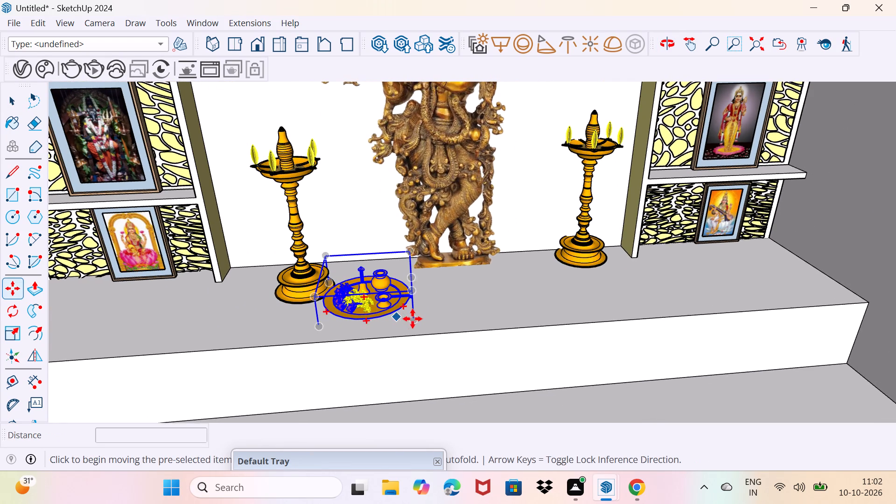
click(417, 322)
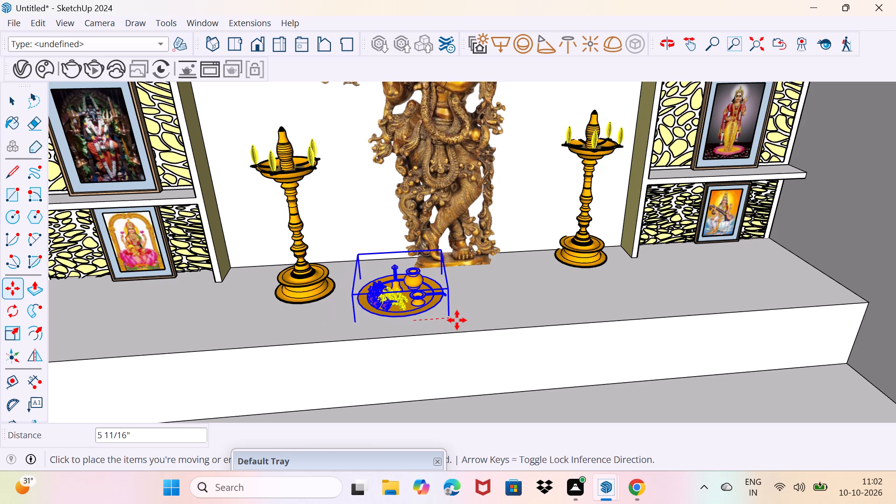
click(457, 320)
key(space)
drag(482, 314, 485, 310)
Open 3D Warehouse and look through the models in the pooja unit collection.
scroll(484, 303, down, 4)
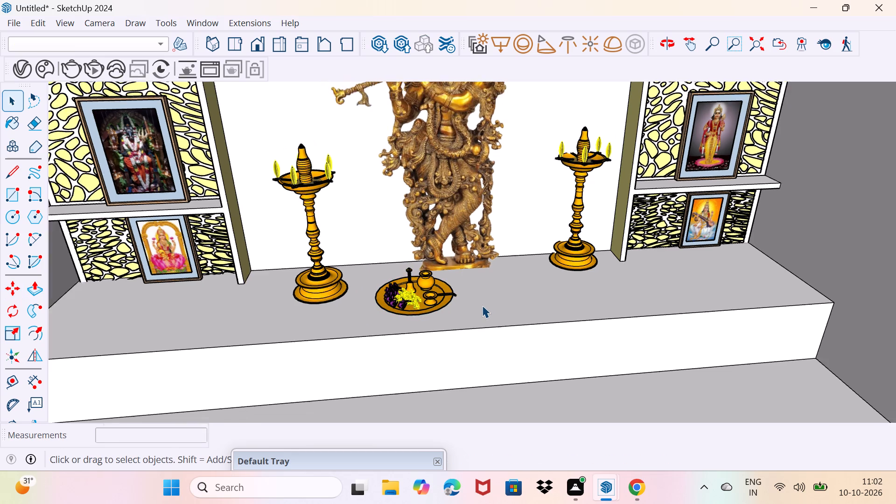
scroll(482, 305, down, 11)
middle_drag(501, 333, 482, 290)
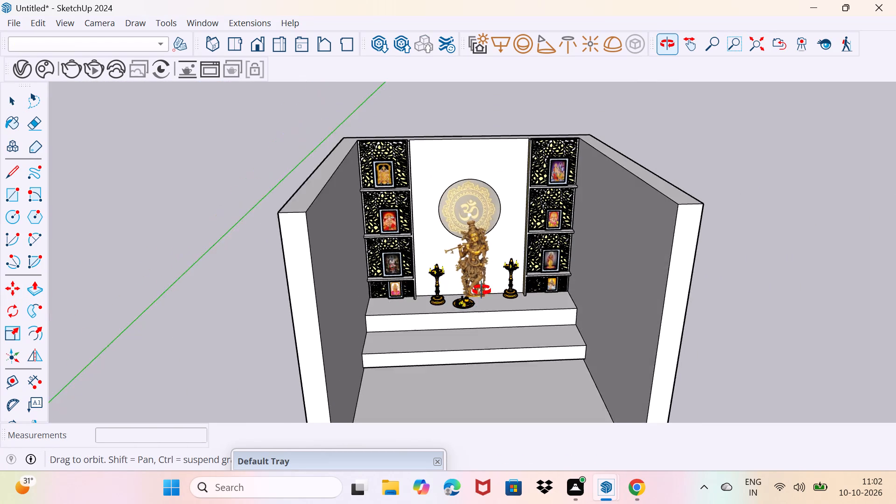
middle_drag(482, 290, 479, 269)
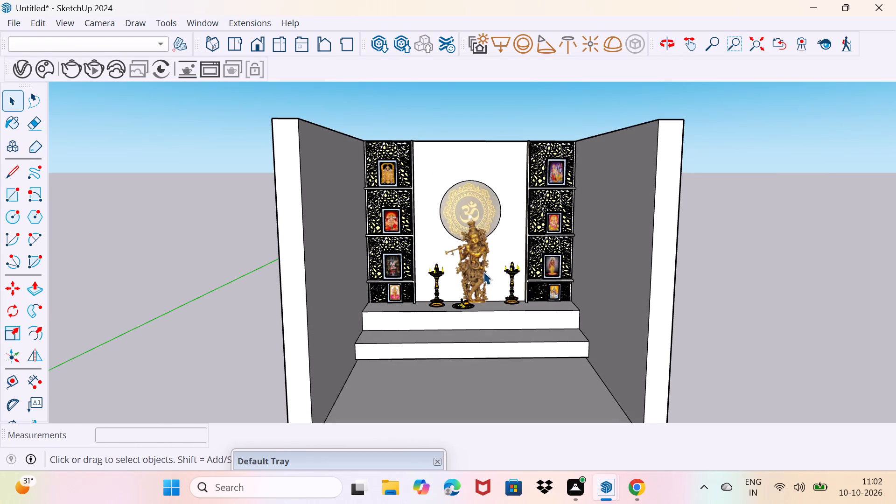
click(199, 25)
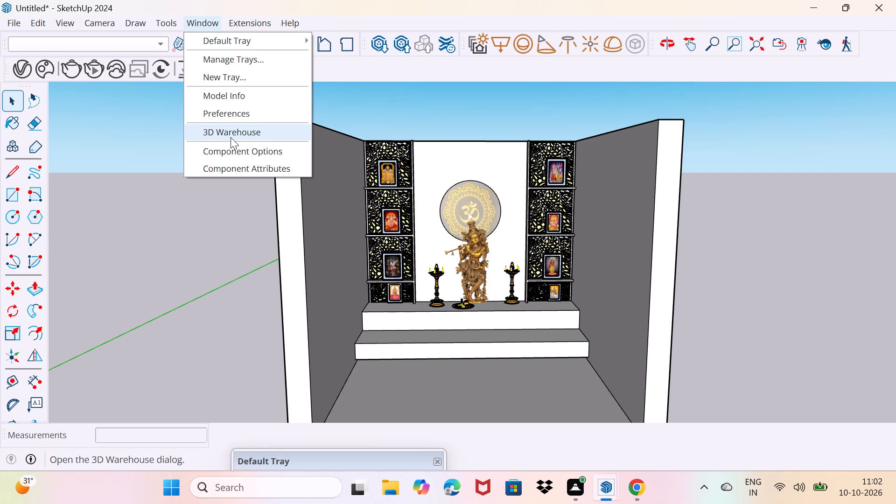
click(230, 138)
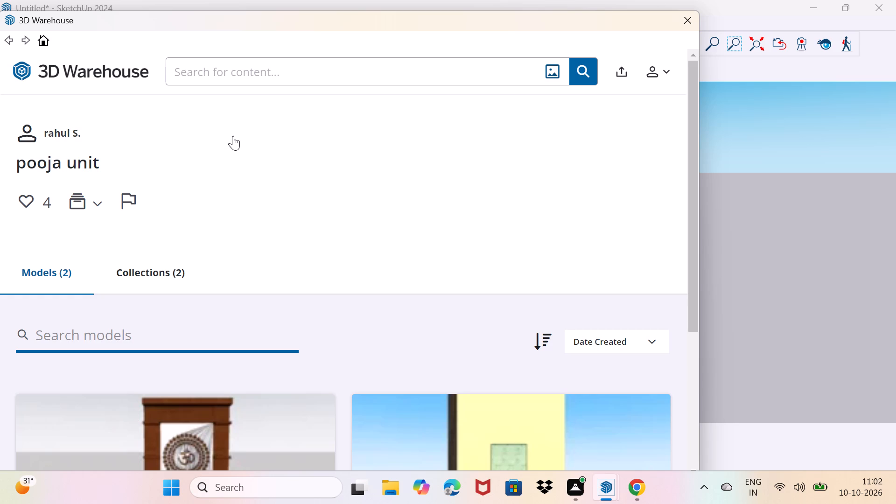
scroll(219, 148, down, 4)
scroll(482, 186, down, 2)
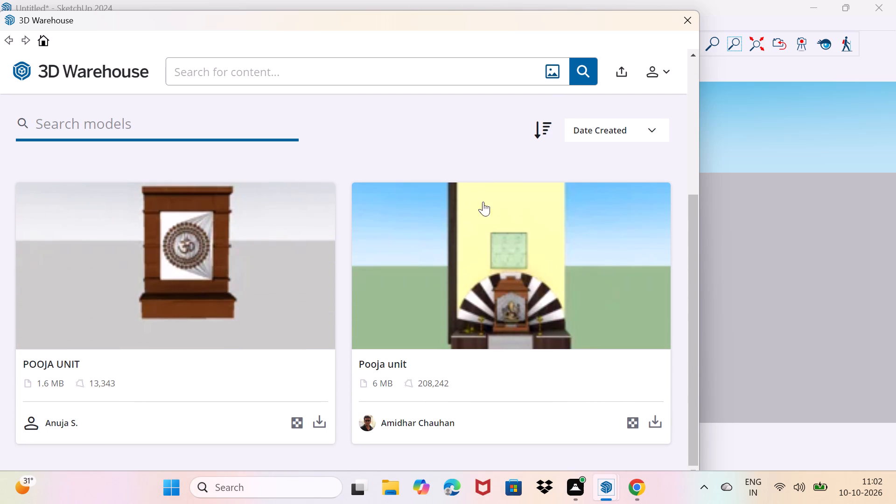
scroll(483, 202, down, 2)
scroll(454, 242, down, 6)
scroll(478, 274, down, 5)
scroll(374, 214, up, 9)
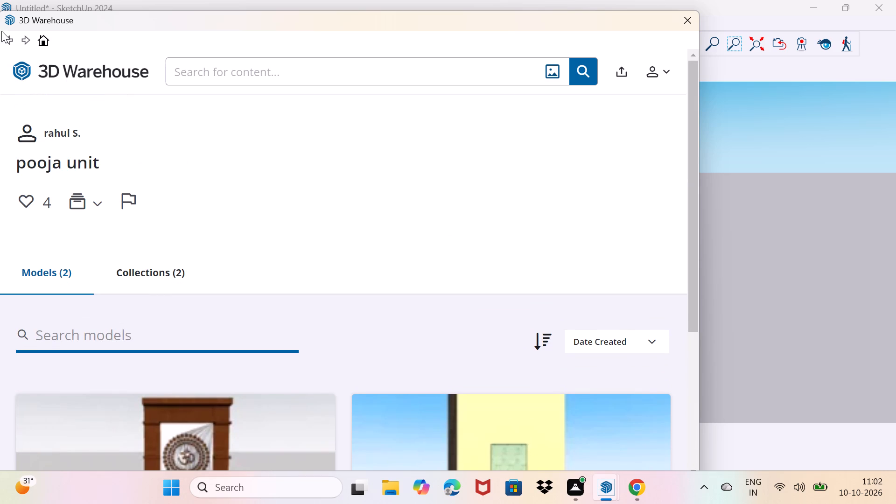
Search 3D Warehouse for "pooja".
click(13, 48)
click(195, 67)
text(pooja)
key(space)
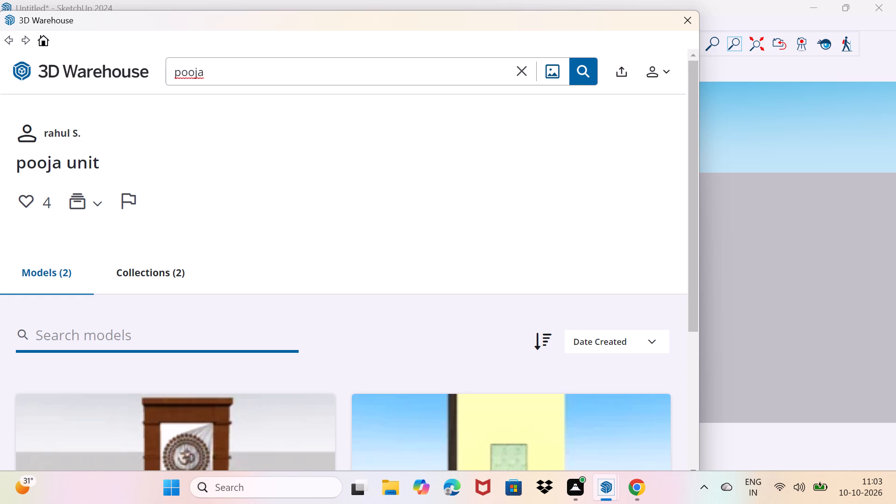
click(580, 74)
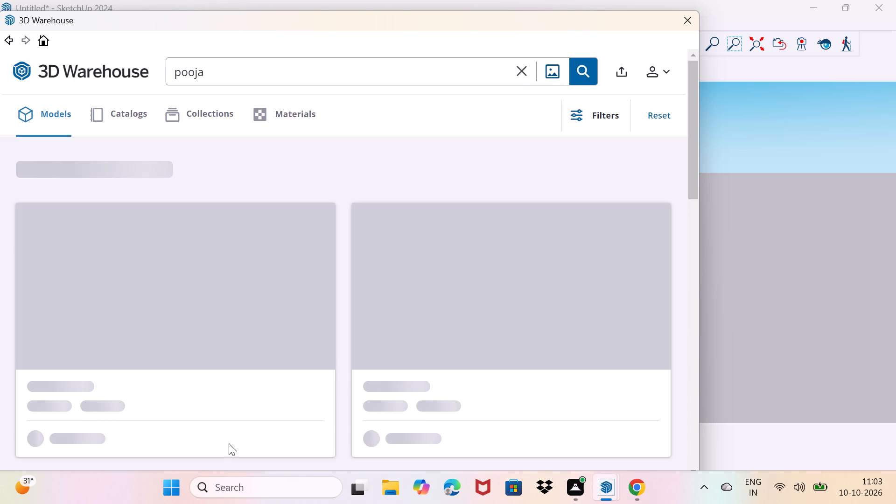
Look through the 3D Warehouse model results for "pooja" for suitable pooja items.
scroll(196, 277, down, 1)
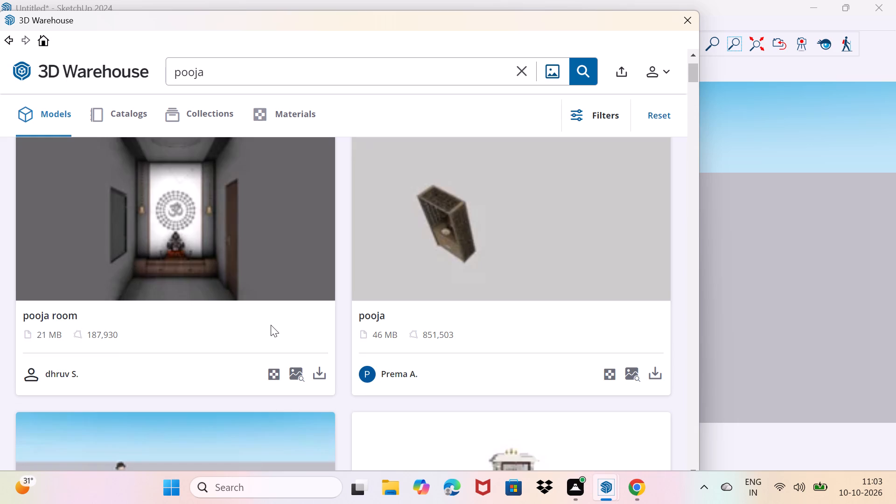
scroll(271, 325, down, 14)
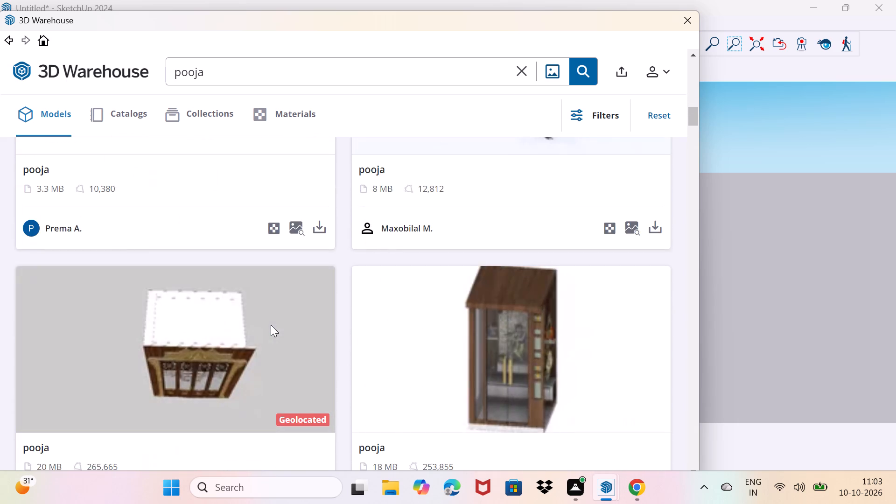
scroll(271, 325, down, 16)
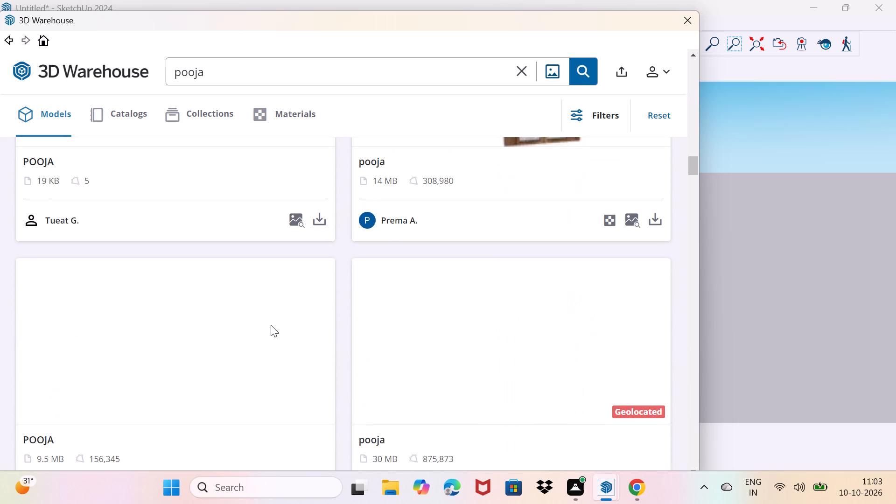
scroll(271, 325, down, 5)
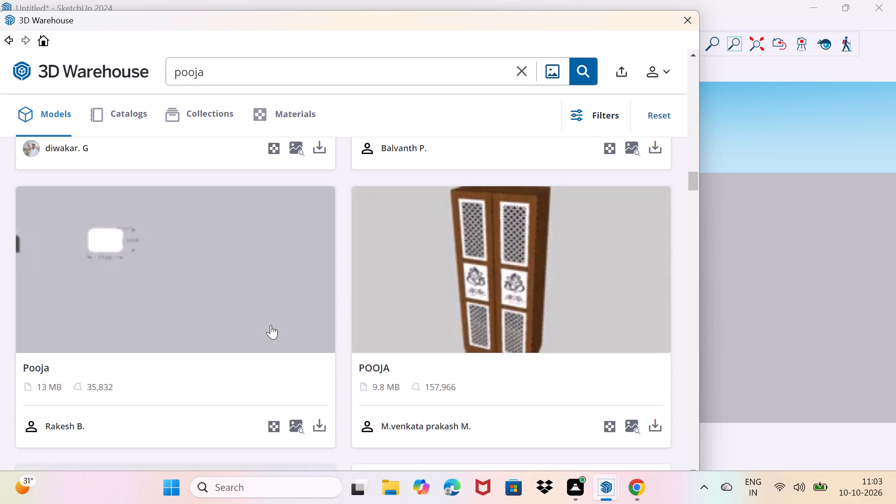
scroll(271, 325, down, 9)
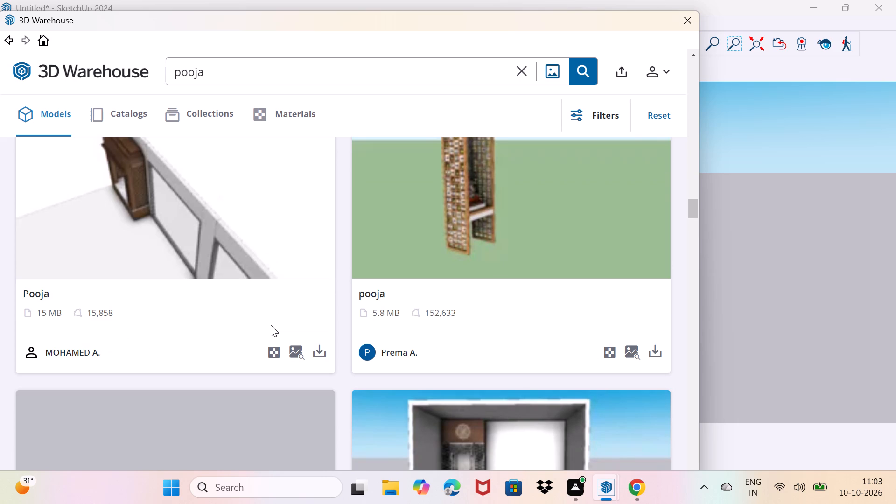
scroll(265, 284, down, 5)
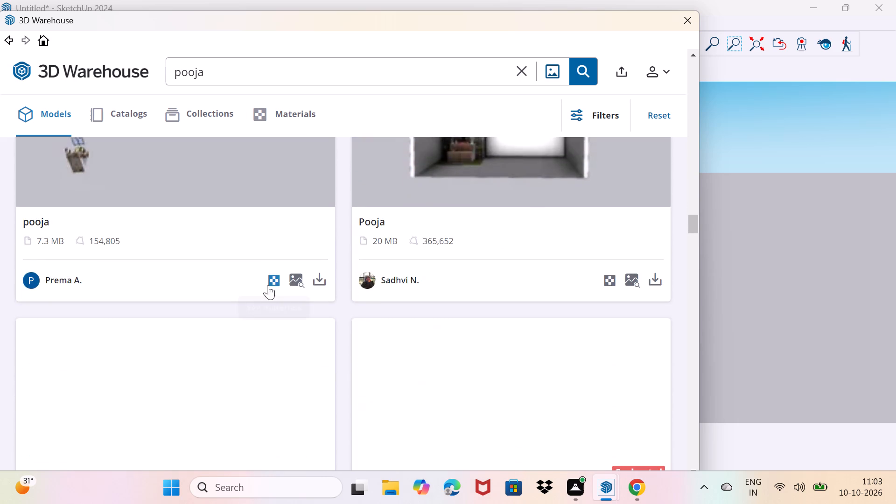
scroll(266, 287, down, 7)
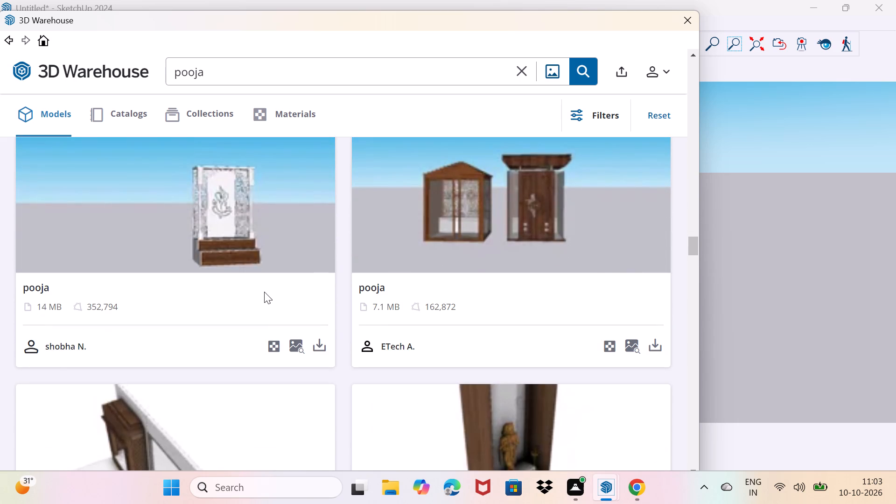
scroll(265, 293, down, 3)
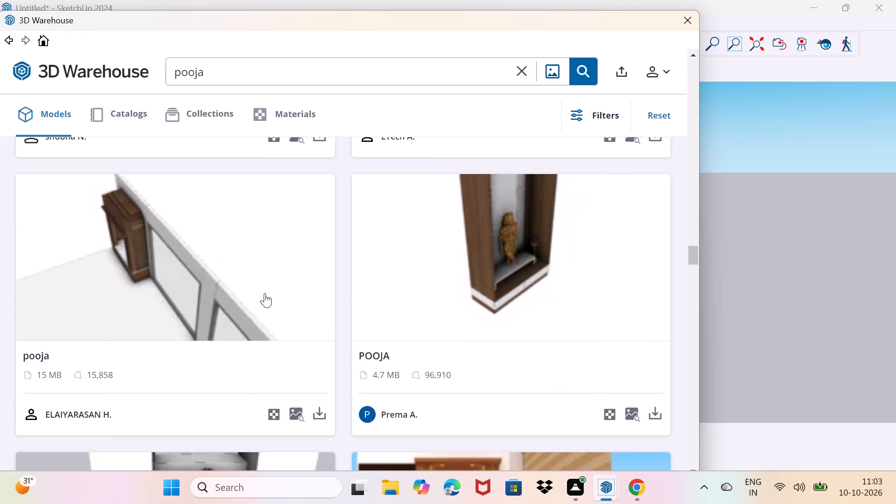
scroll(265, 293, down, 3)
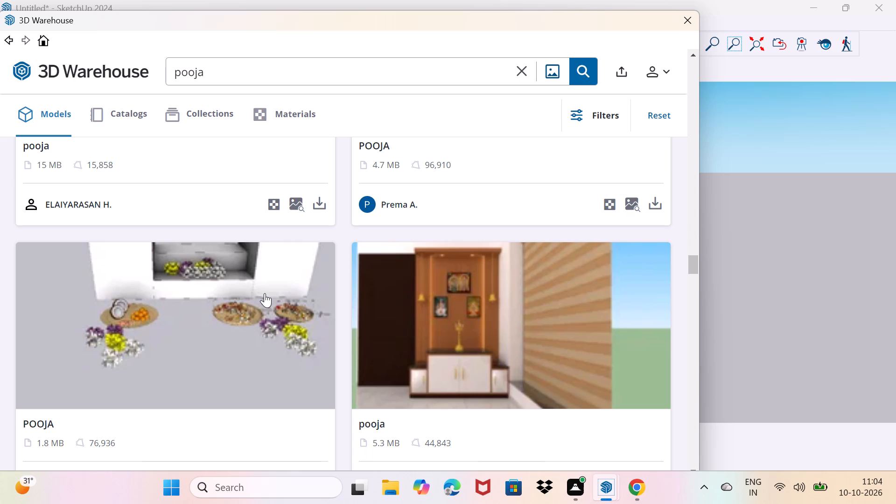
scroll(265, 293, down, 3)
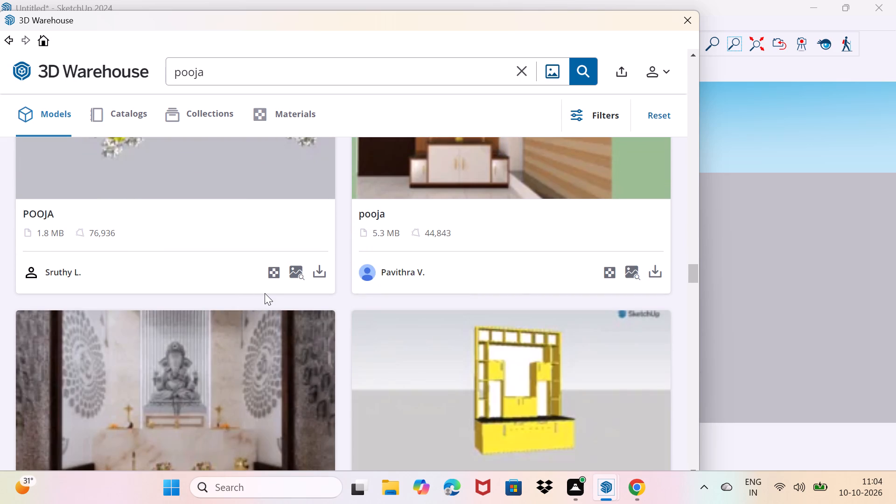
scroll(265, 293, down, 3)
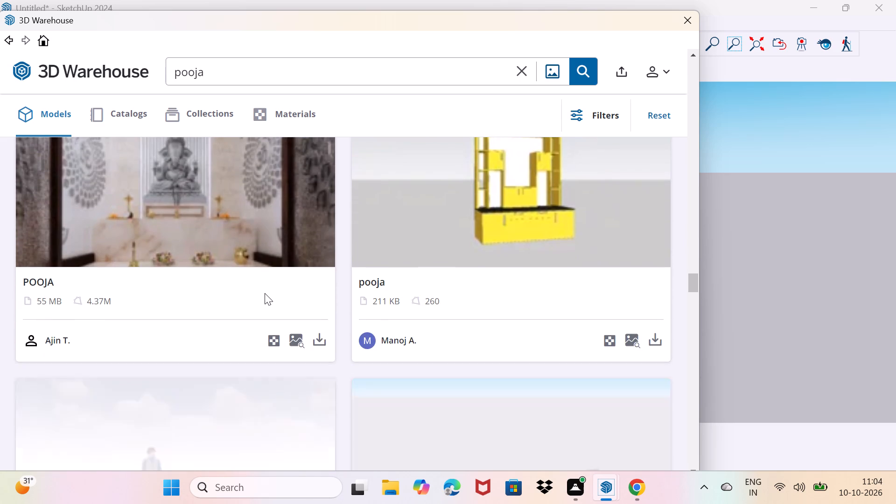
scroll(265, 293, down, 4)
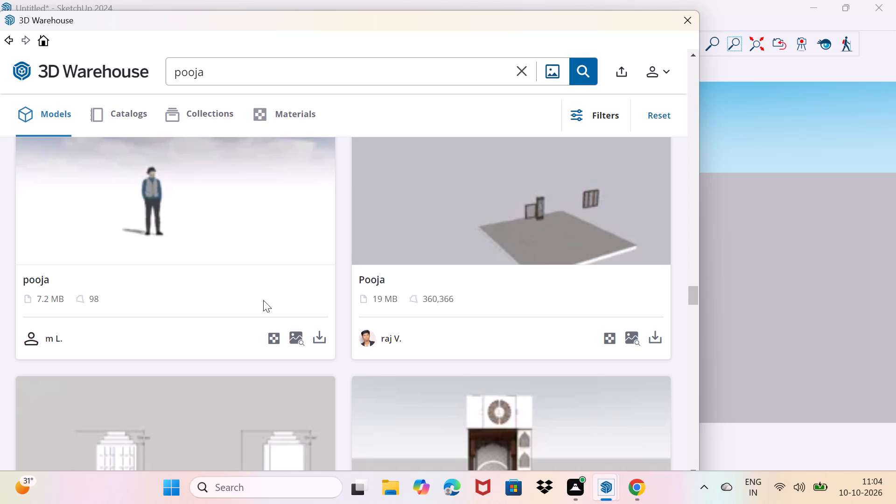
scroll(263, 300, down, 12)
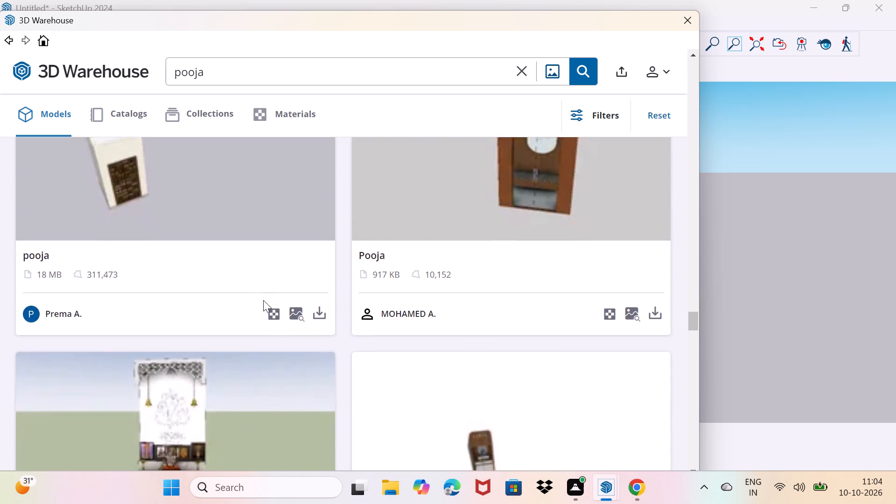
scroll(263, 300, down, 8)
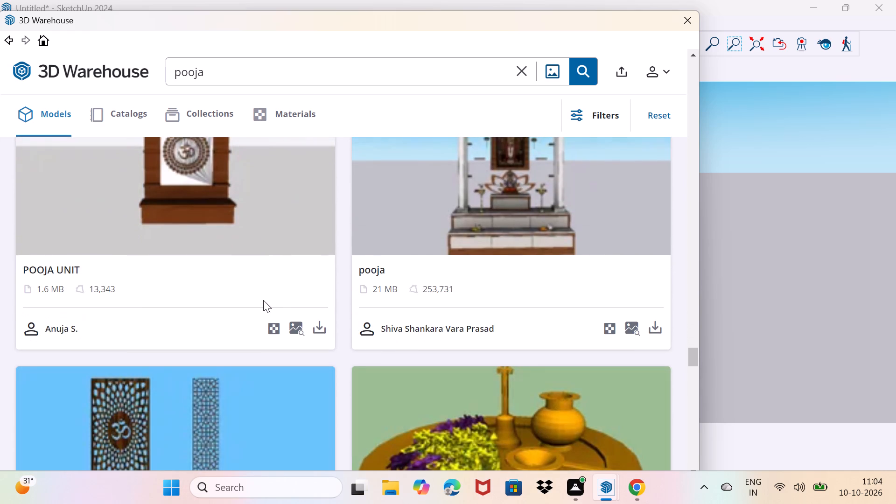
scroll(263, 300, down, 2)
scroll(263, 300, up, 4)
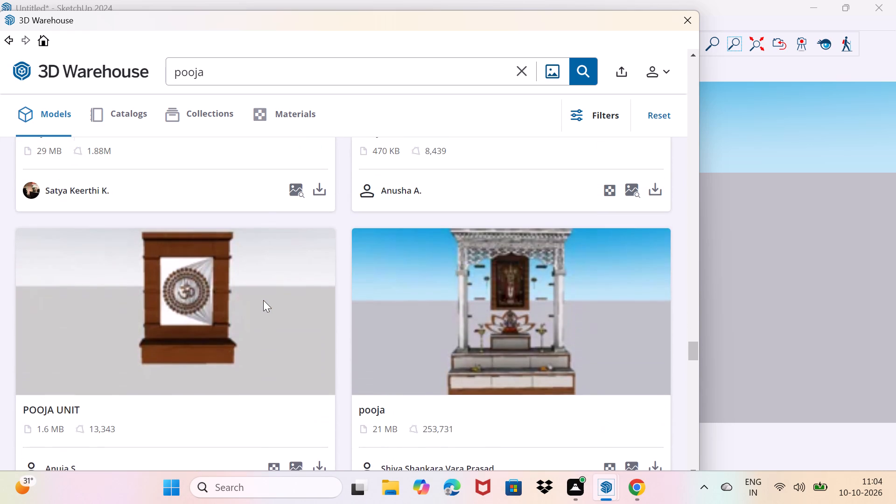
scroll(263, 300, down, 2)
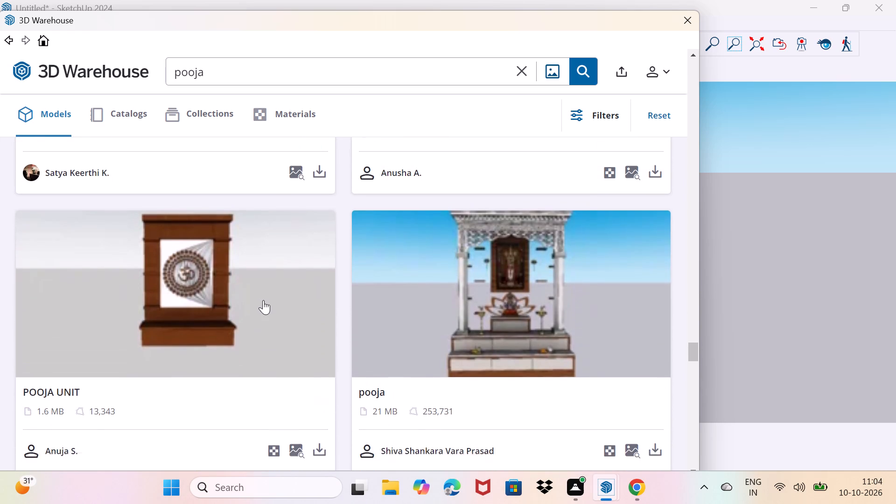
scroll(263, 300, down, 12)
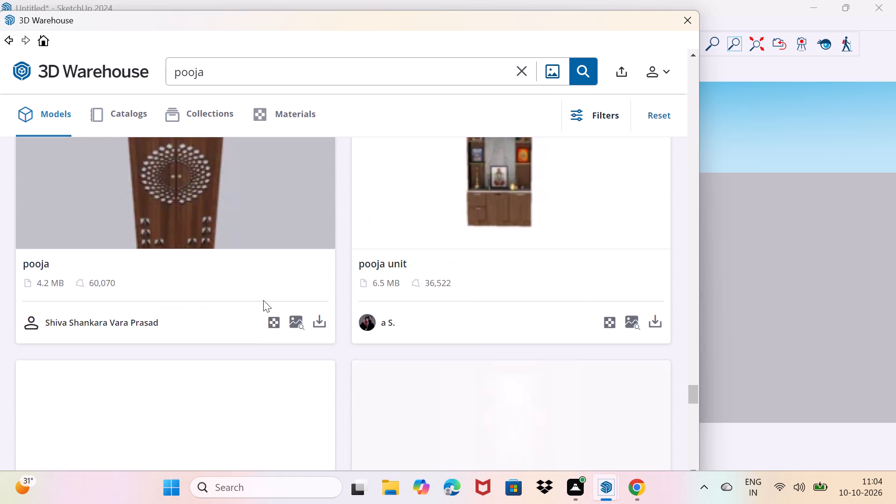
scroll(263, 300, down, 6)
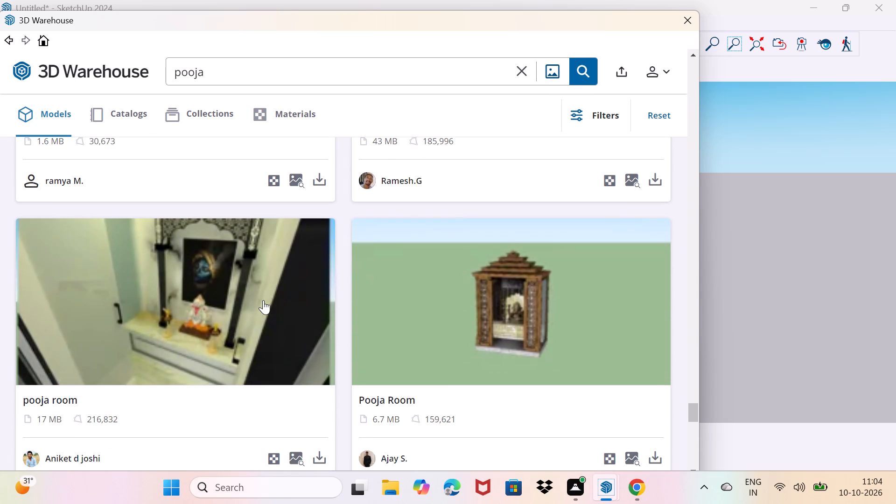
scroll(263, 300, down, 2)
scroll(263, 300, up, 1)
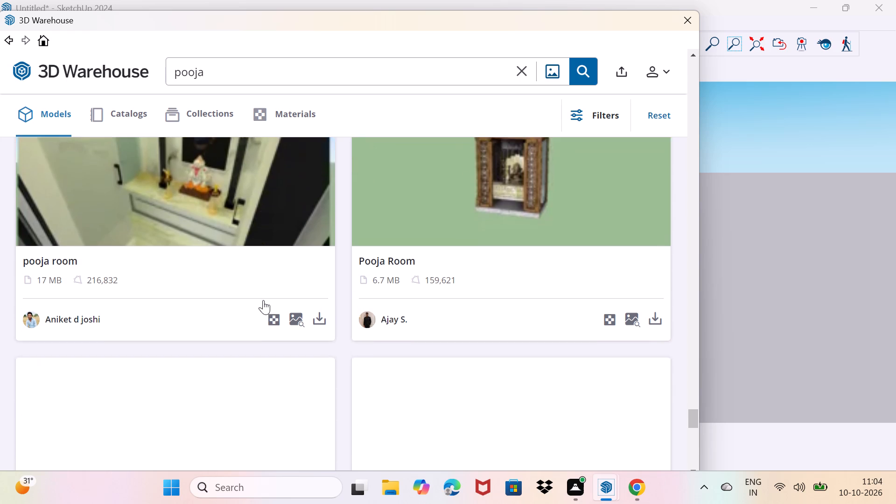
scroll(263, 300, up, 2)
scroll(263, 300, down, 3)
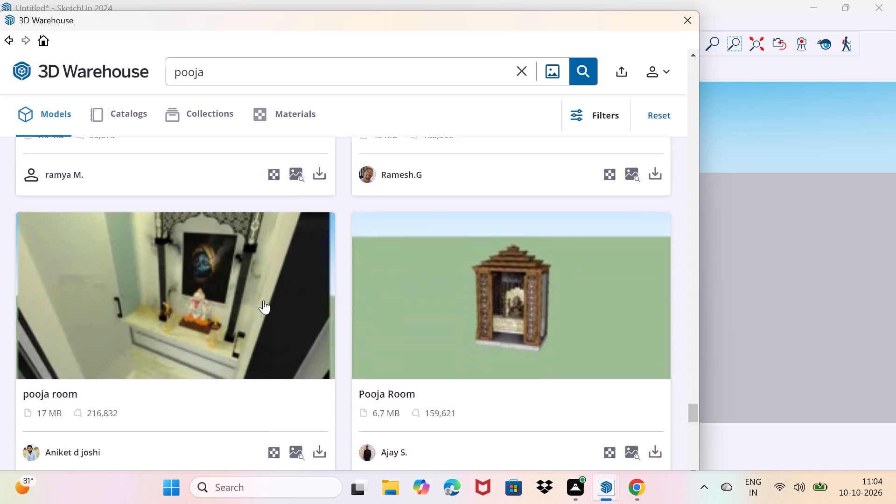
scroll(263, 300, down, 6)
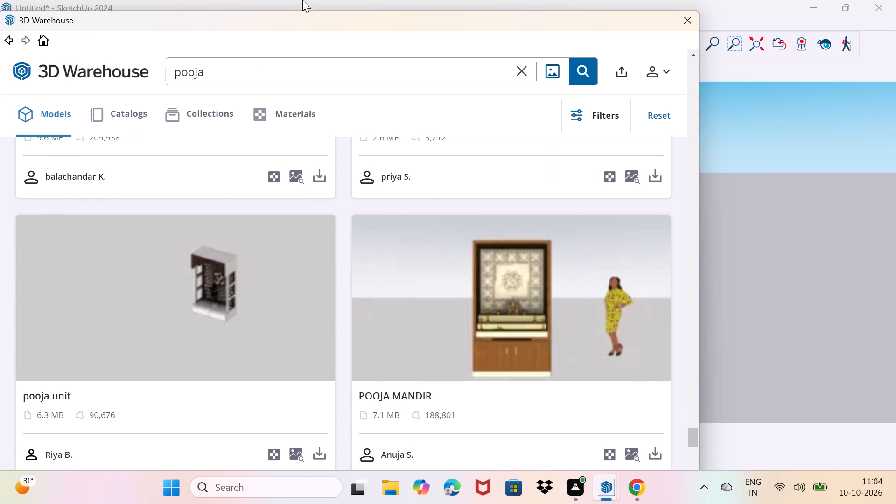
Open the POOJA MANDIR model's page, examine its preview image and model info, and return to the search results.
click(511, 319)
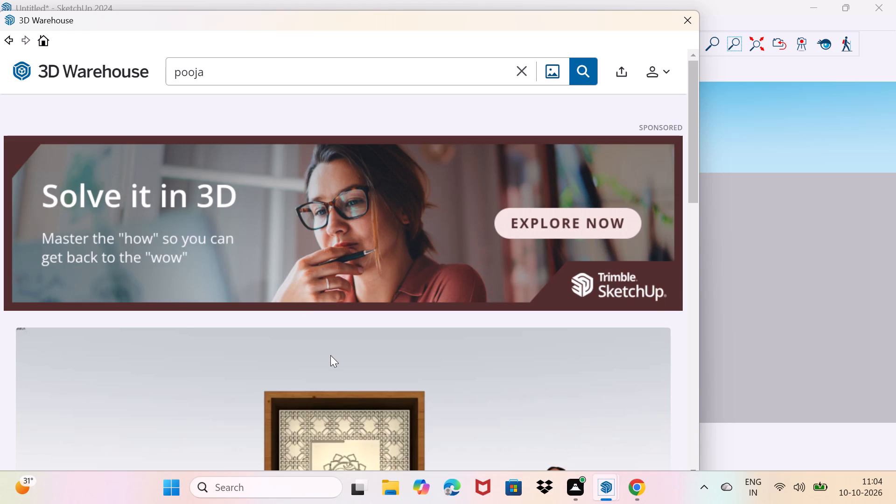
scroll(337, 388, down, 3)
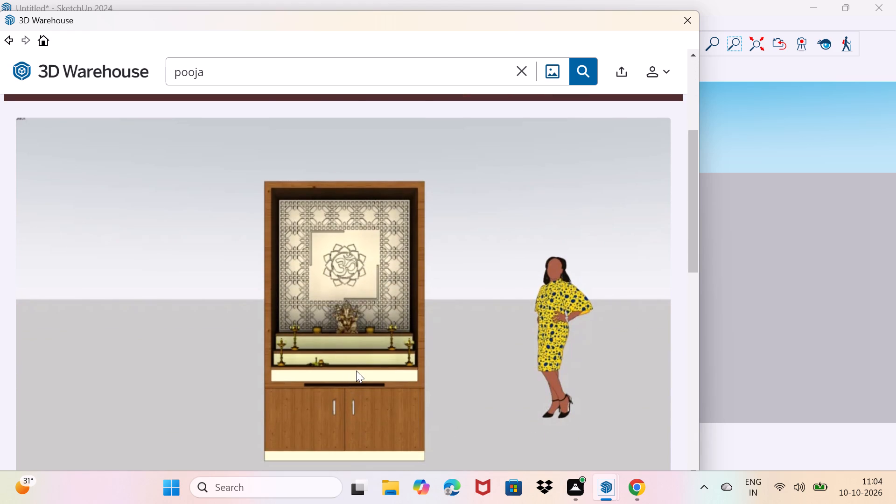
scroll(351, 374, down, 3)
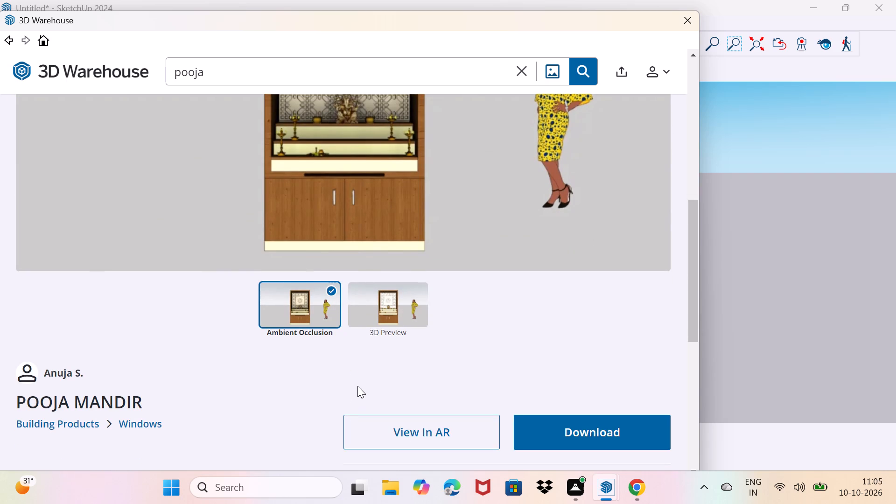
scroll(364, 380, down, 2)
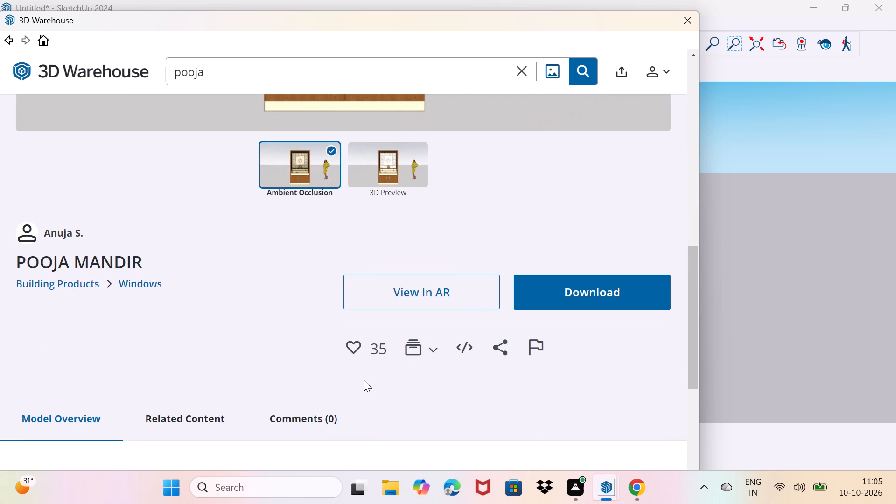
scroll(364, 380, down, 3)
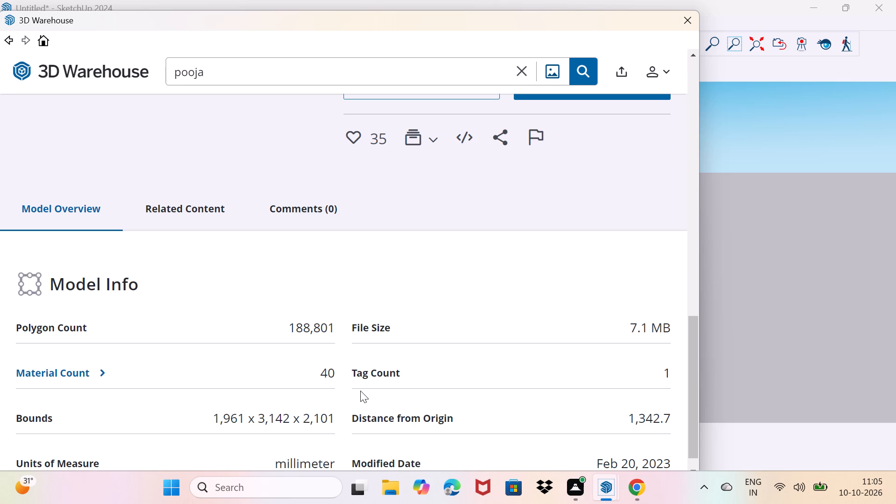
scroll(360, 391, down, 2)
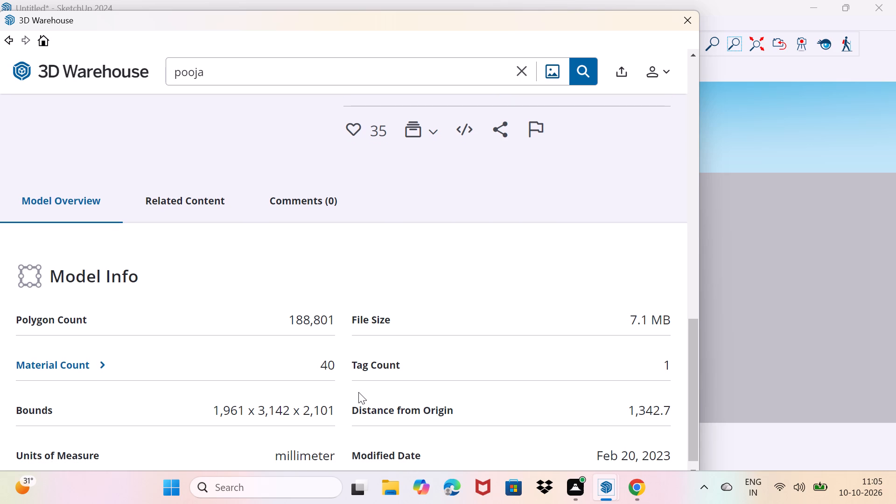
scroll(358, 392, down, 5)
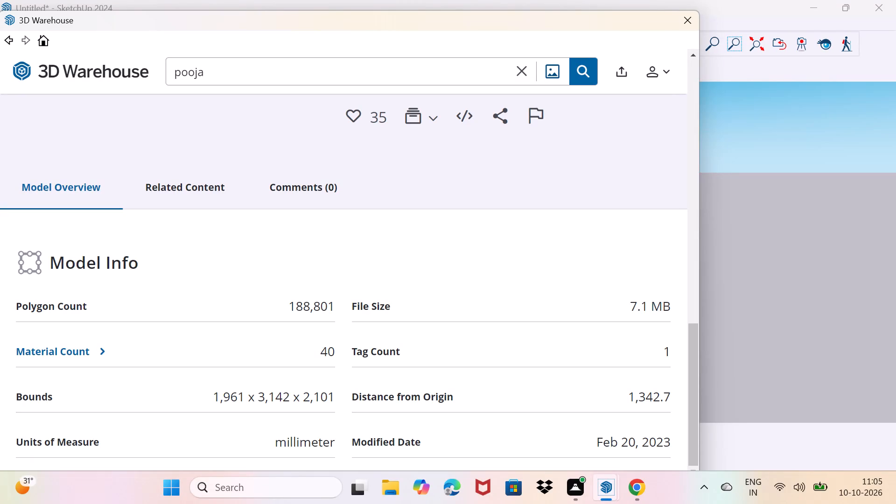
scroll(352, 402, down, 7)
scroll(322, 411, up, 2)
scroll(336, 321, up, 7)
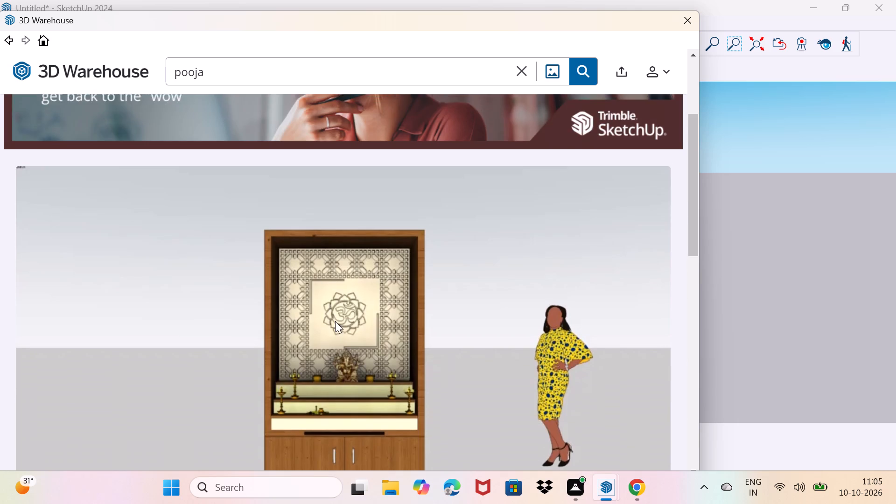
scroll(335, 321, down, 3)
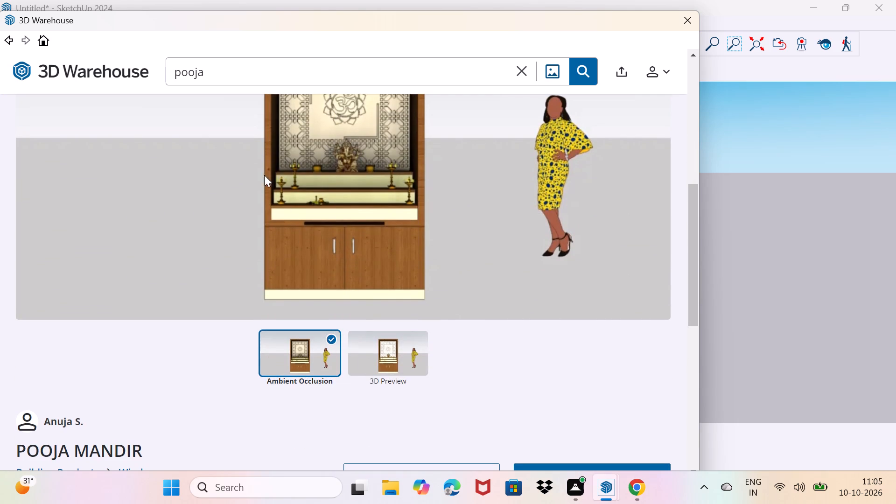
click(7, 36)
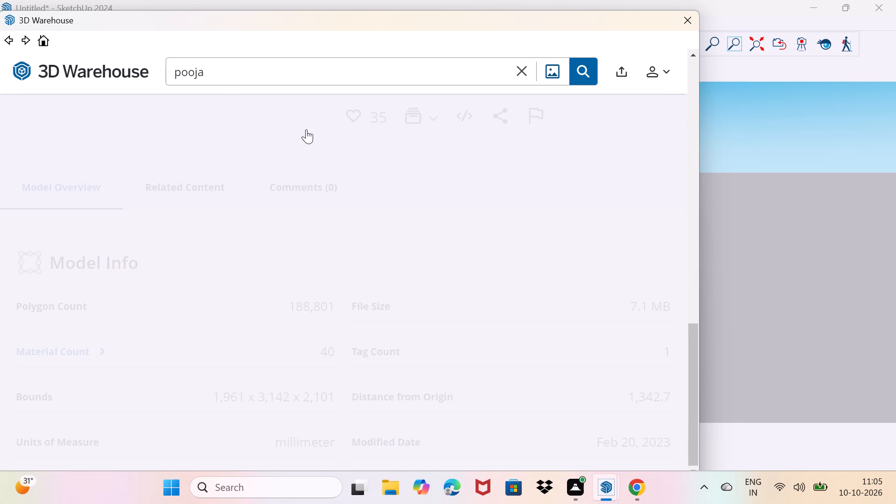
Look through the materials that match the "pooja" search.
click(276, 110)
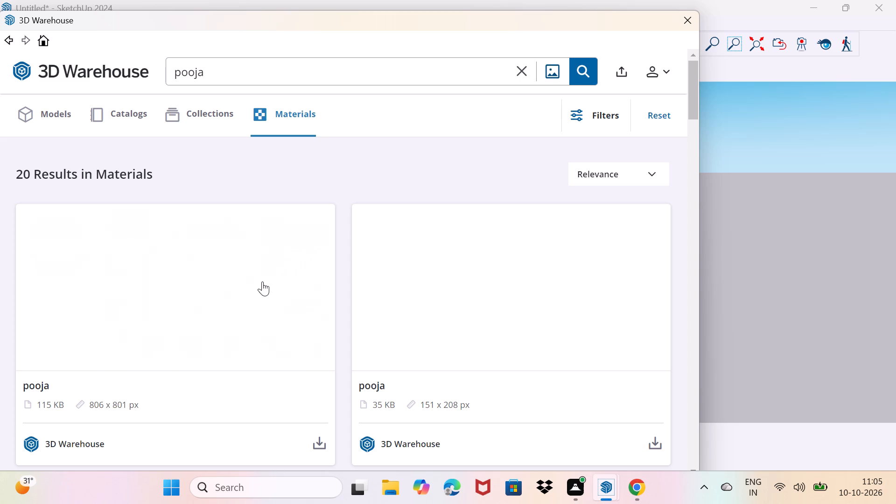
scroll(262, 281, down, 7)
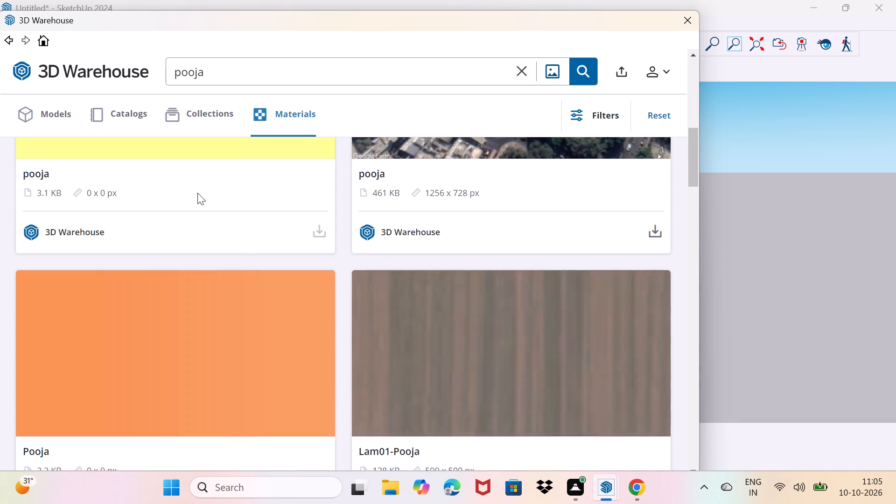
Look through the 3D Warehouse collections that match "pooja".
click(191, 118)
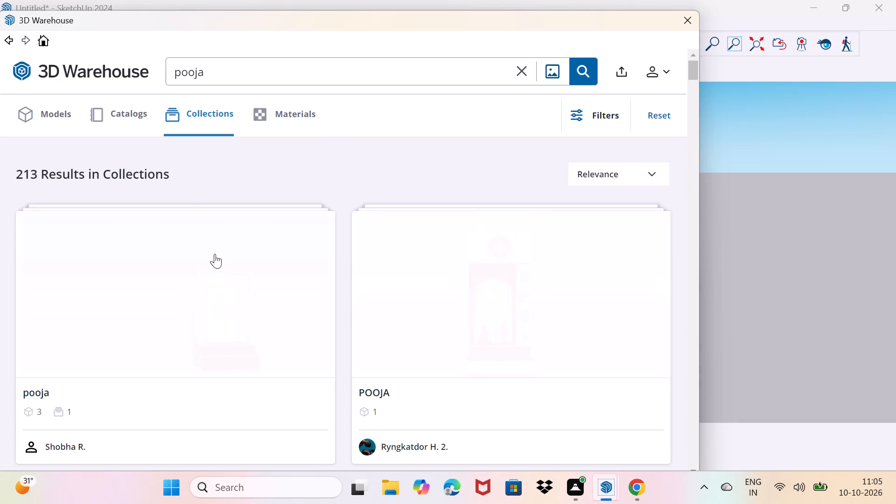
scroll(213, 265, down, 5)
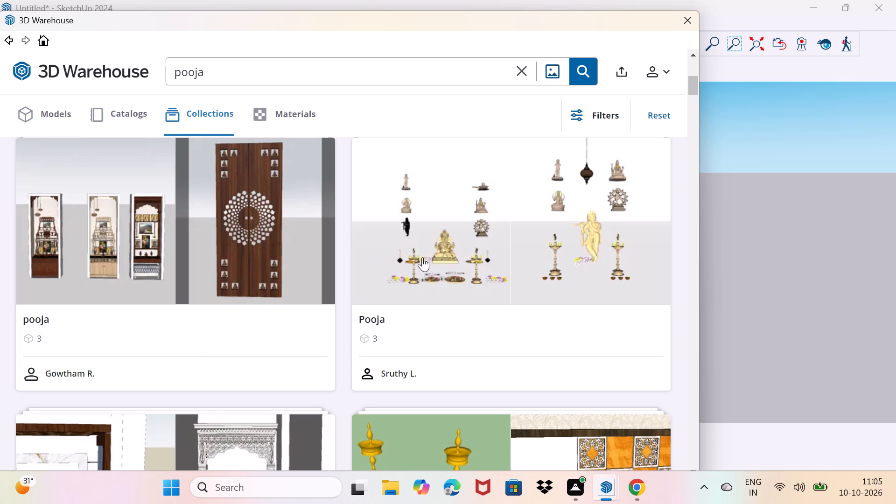
scroll(488, 269, down, 2)
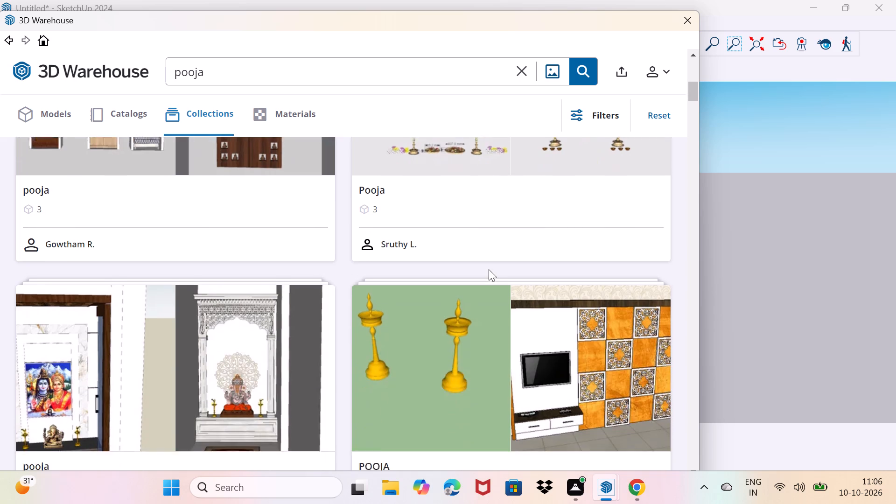
scroll(490, 265, up, 3)
scroll(493, 262, down, 4)
scroll(493, 262, up, 4)
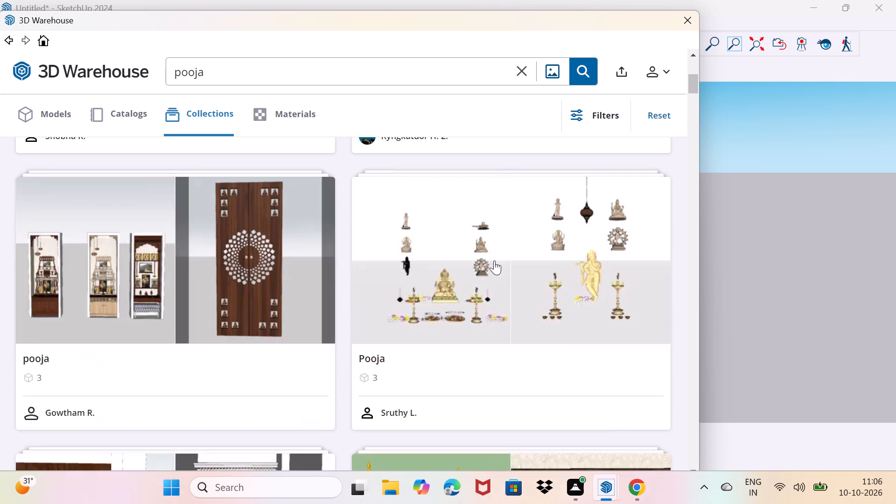
Open the Pooja collection with deity statues and standing lamps, examine its models, and return to the collection results.
click(496, 259)
scroll(286, 335, down, 4)
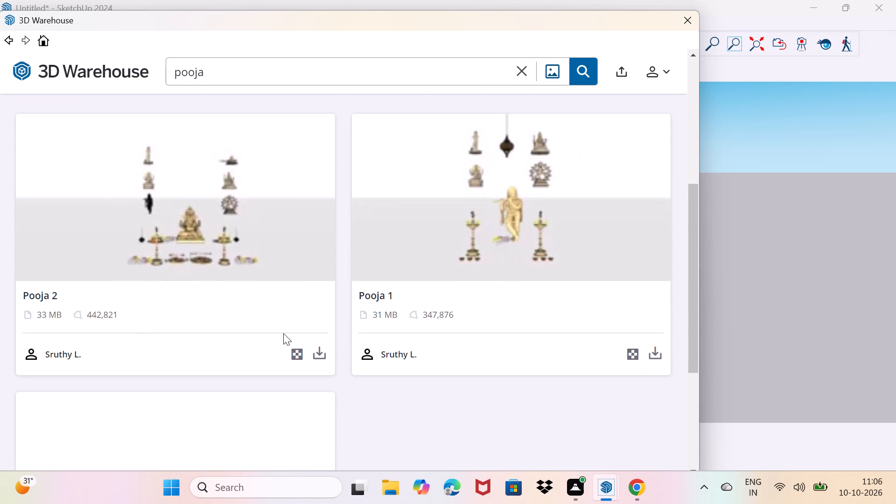
scroll(284, 332, down, 2)
scroll(284, 332, up, 3)
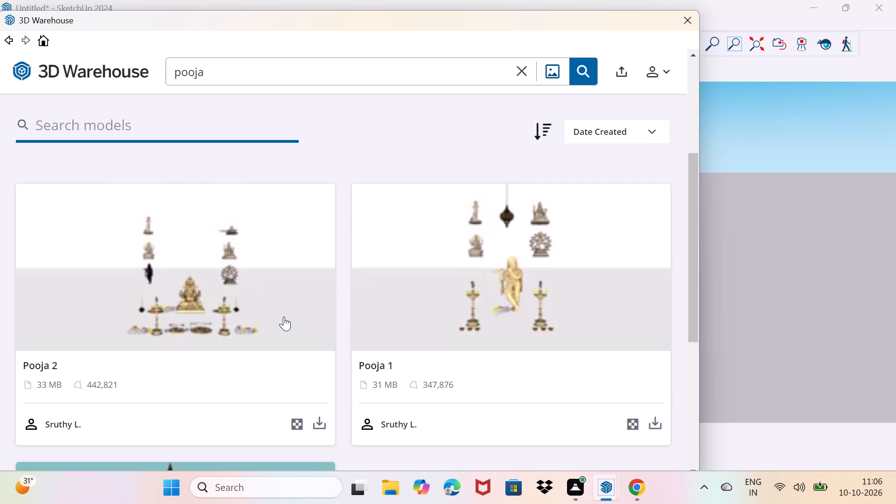
click(13, 40)
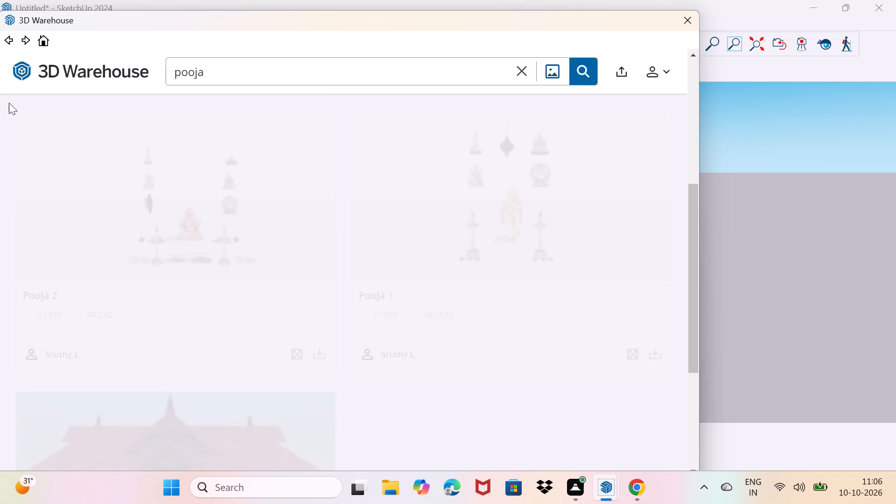
Look further through the "pooja" collections and open the one showing a white stepped mandir and an Om-panel altar.
scroll(66, 284, down, 6)
scroll(187, 289, down, 4)
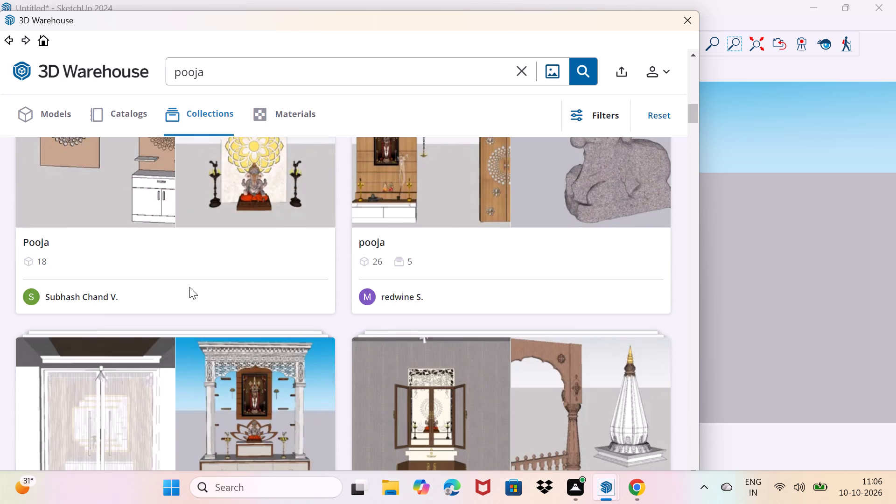
scroll(189, 287, down, 8)
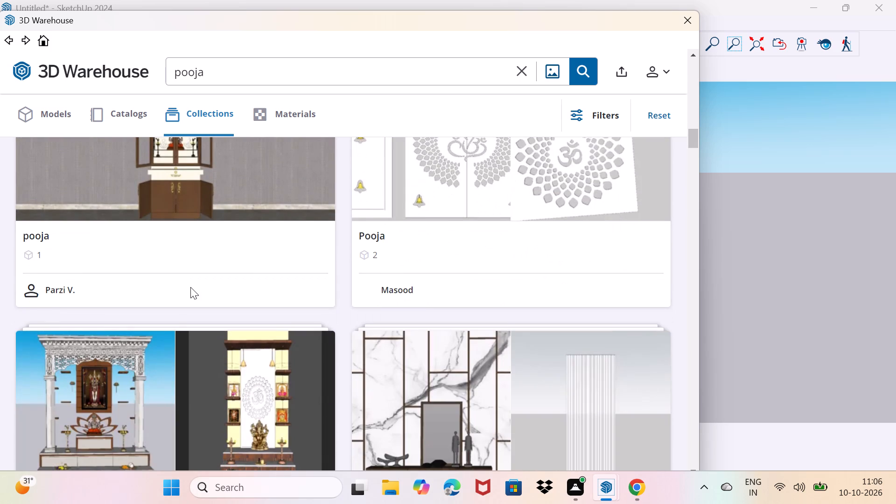
scroll(190, 287, down, 3)
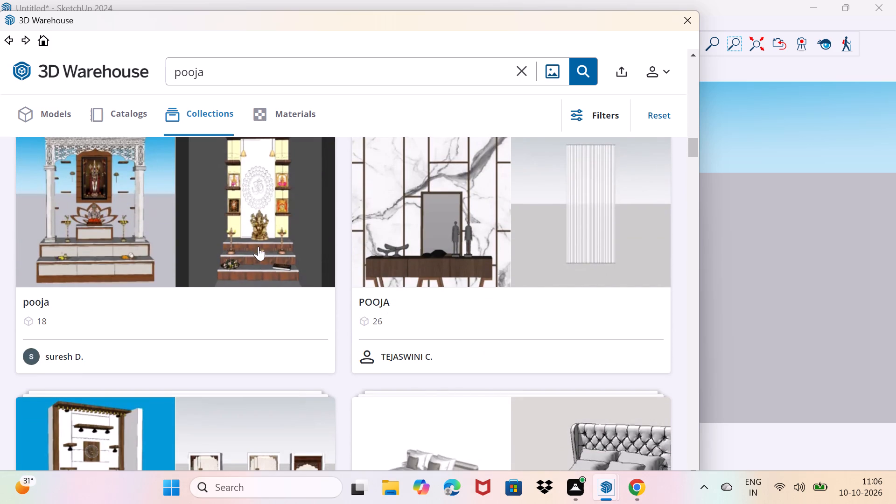
scroll(257, 245, up, 2)
scroll(257, 245, down, 2)
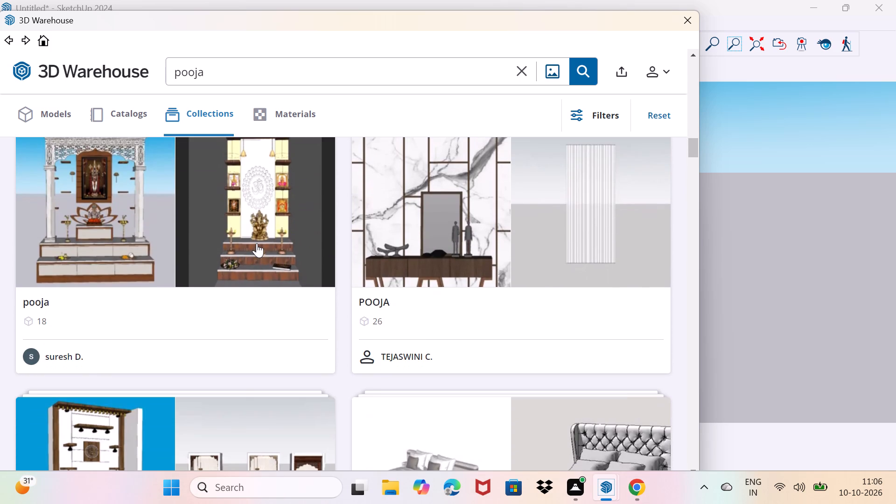
click(256, 243)
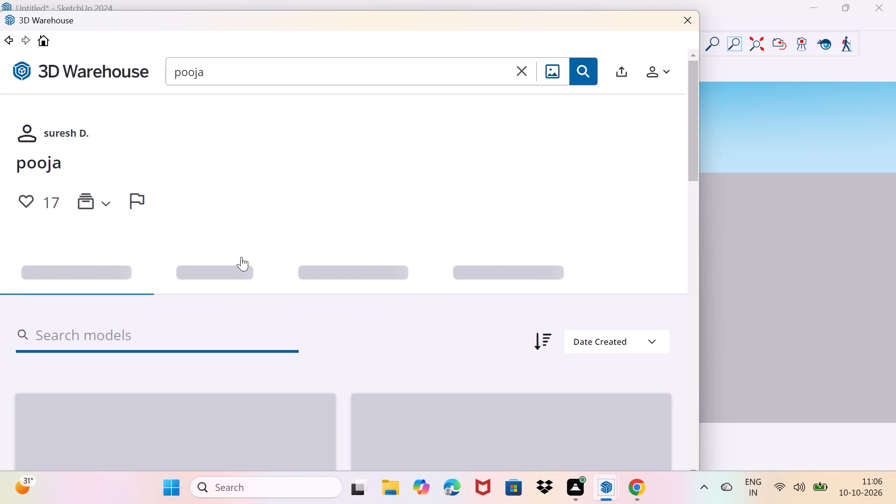
Look through the opened pooja collection's models for a suitable item to hang in the shrine.
scroll(241, 257, down, 5)
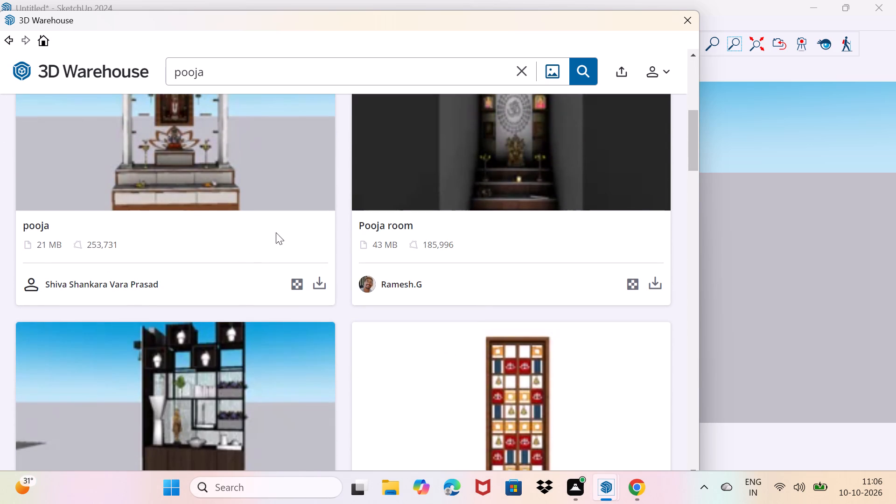
scroll(463, 217, up, 3)
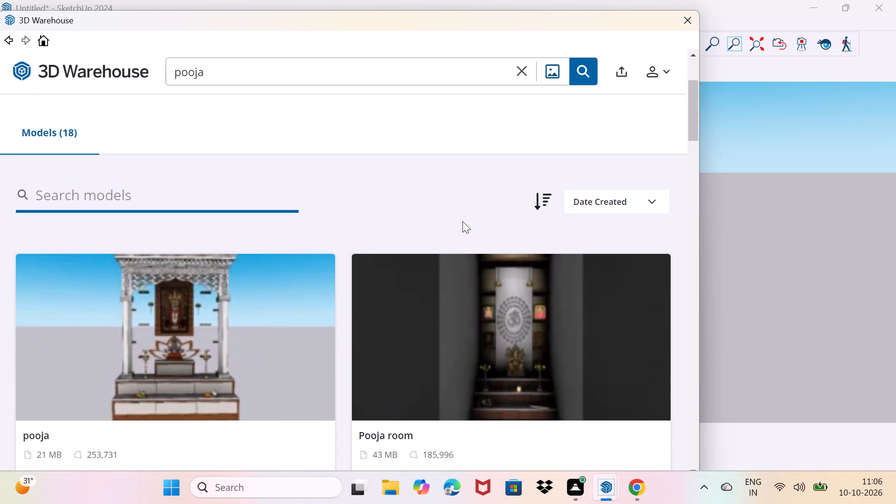
scroll(421, 212, up, 2)
scroll(420, 212, down, 7)
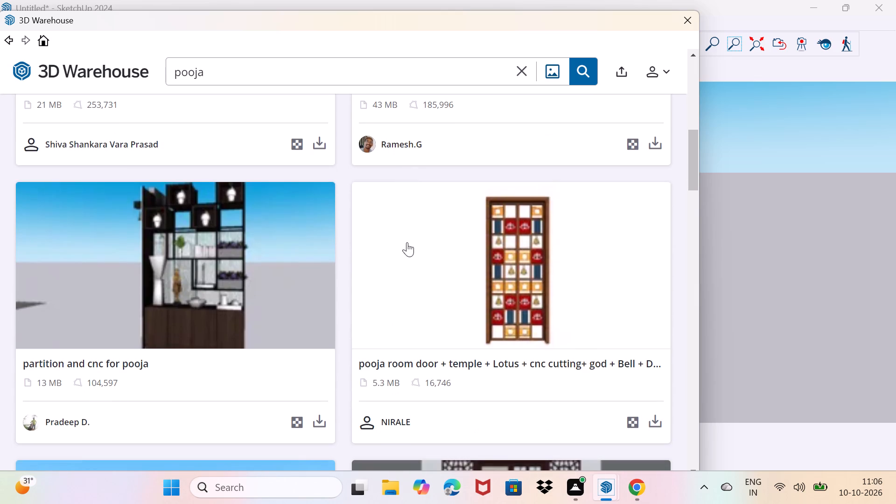
scroll(407, 242, down, 8)
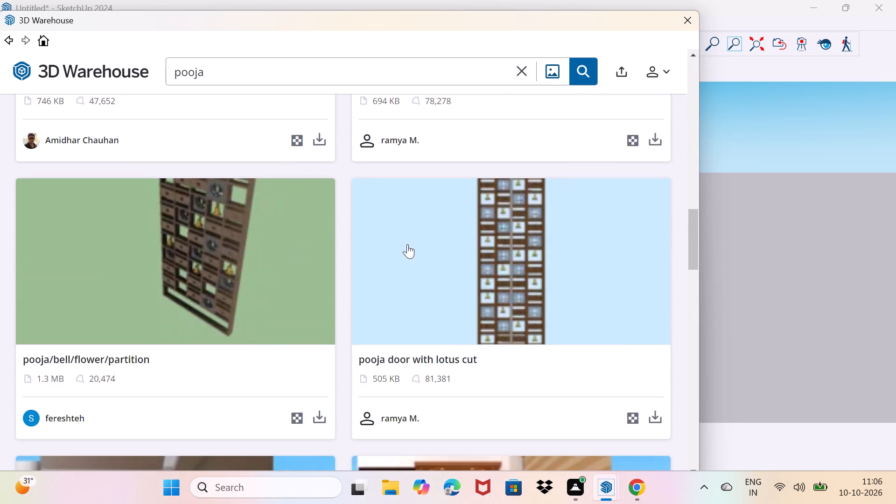
scroll(407, 244, down, 8)
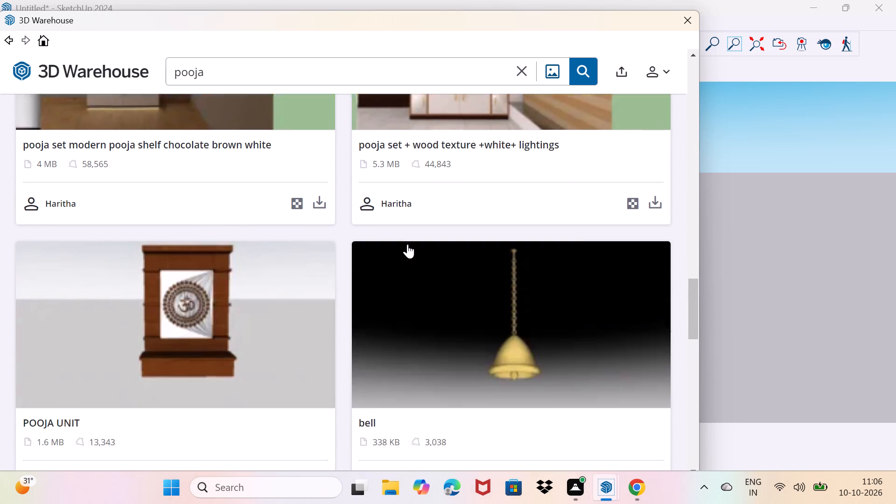
scroll(407, 244, down, 3)
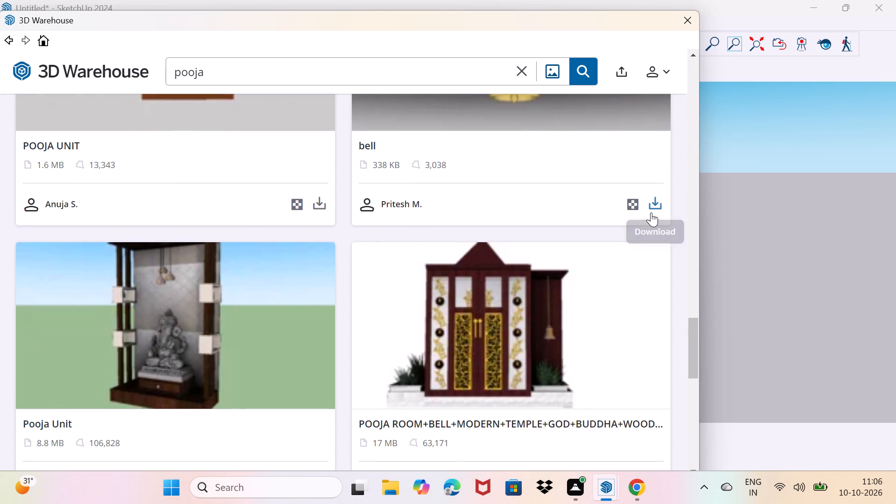
Load the hanging bell from the collection directly into the model and place it at the shrine's front-left corner.
click(651, 212)
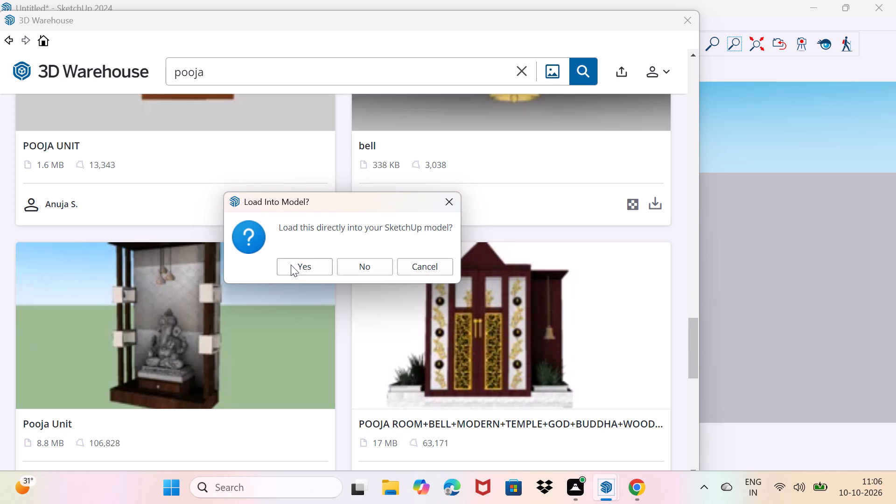
click(295, 266)
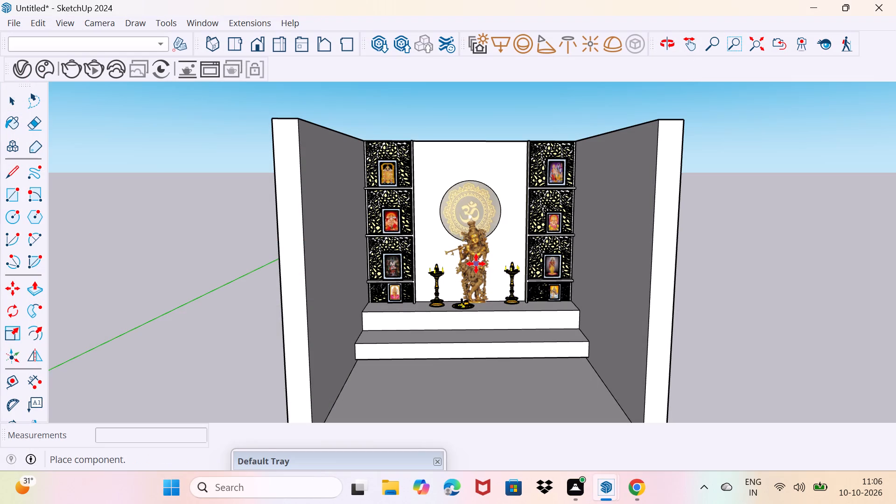
scroll(481, 267, down, 2)
scroll(521, 285, down, 5)
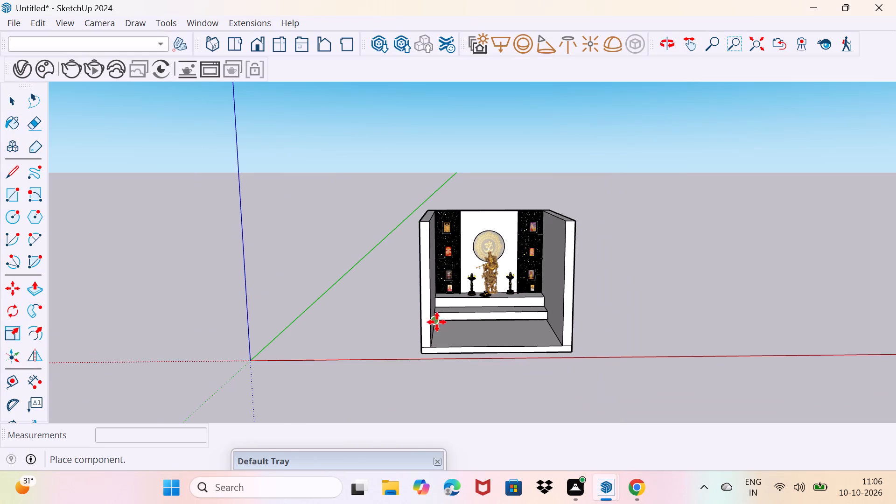
click(436, 361)
scroll(448, 348, up, 9)
scroll(466, 329, up, 15)
scroll(480, 283, down, 4)
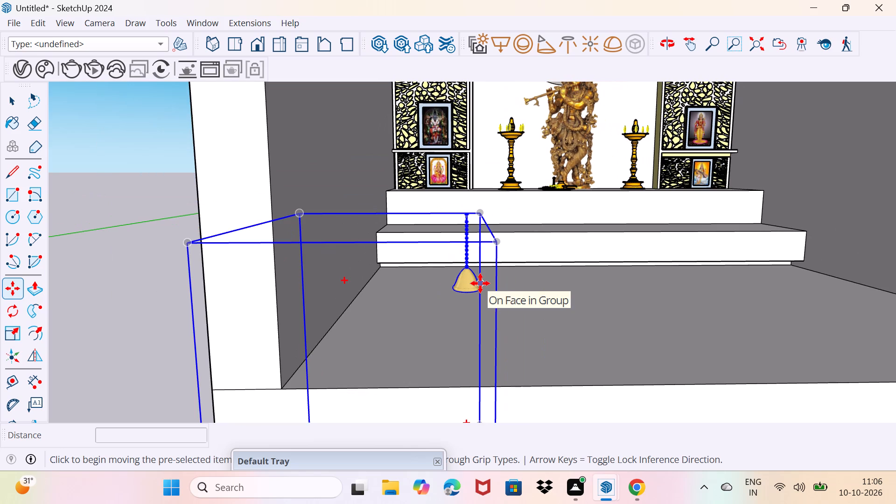
Scale the bell component up uniformly and stretch it taller along the blue axis.
key(s)
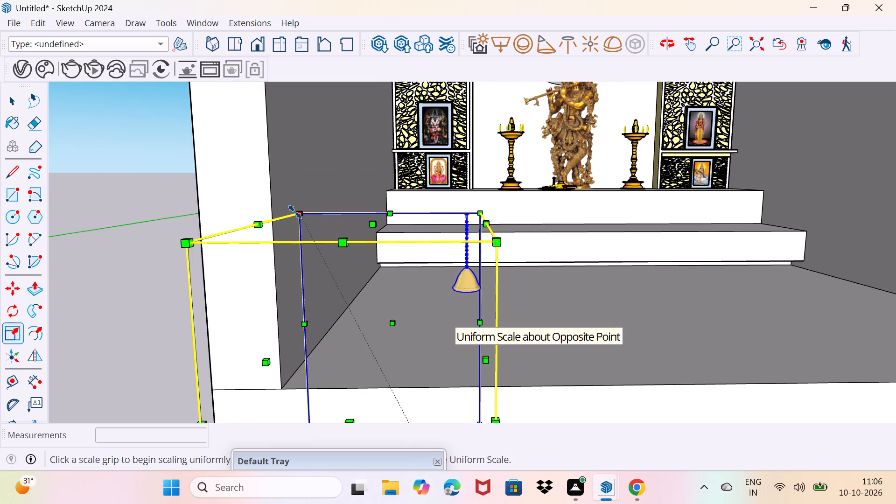
drag(295, 212, 294, 81)
scroll(315, 196, down, 3)
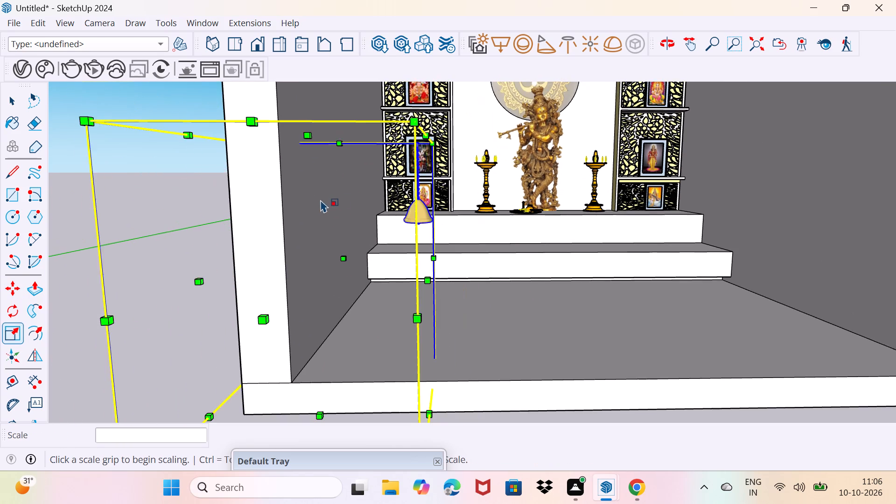
scroll(361, 184, down, 1)
middle_drag(361, 184, 331, 245)
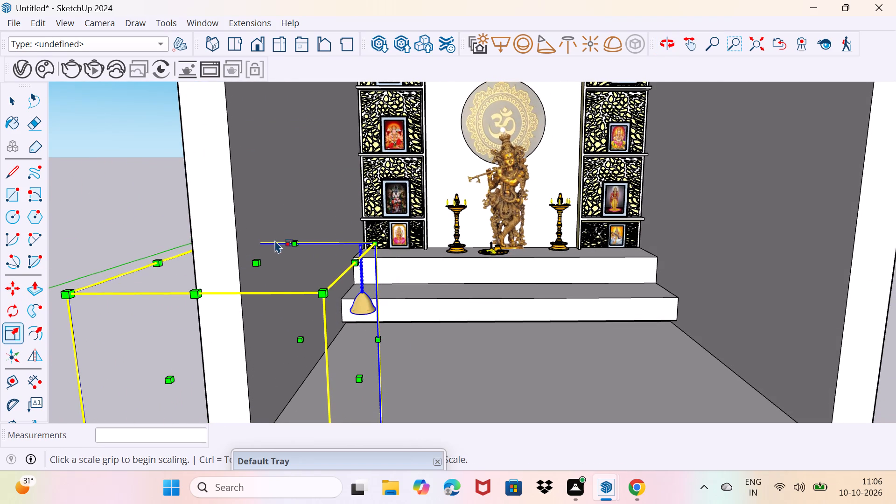
drag(256, 262, 253, 239)
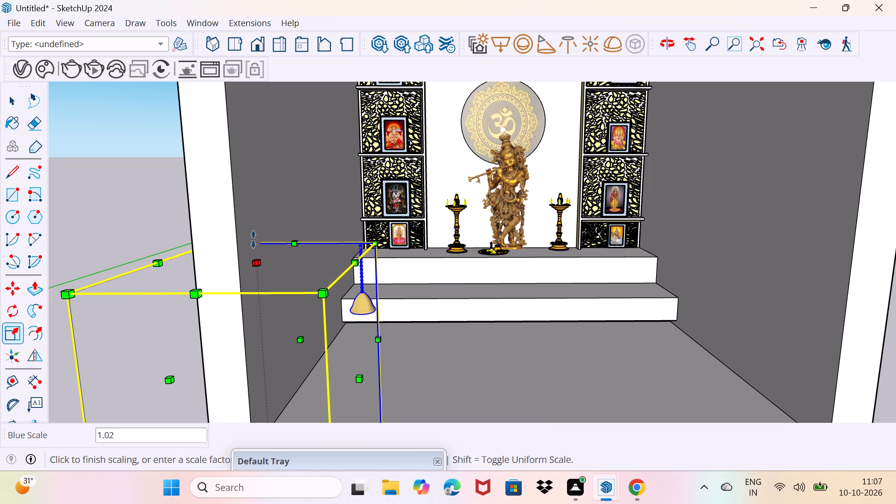
drag(253, 239, 258, 170)
key(space)
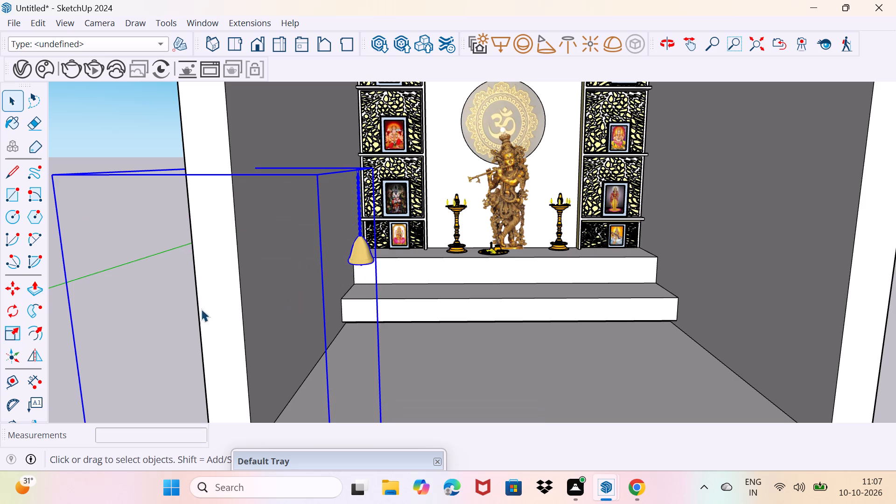
Explode the scaled bell component.
right_click(355, 256)
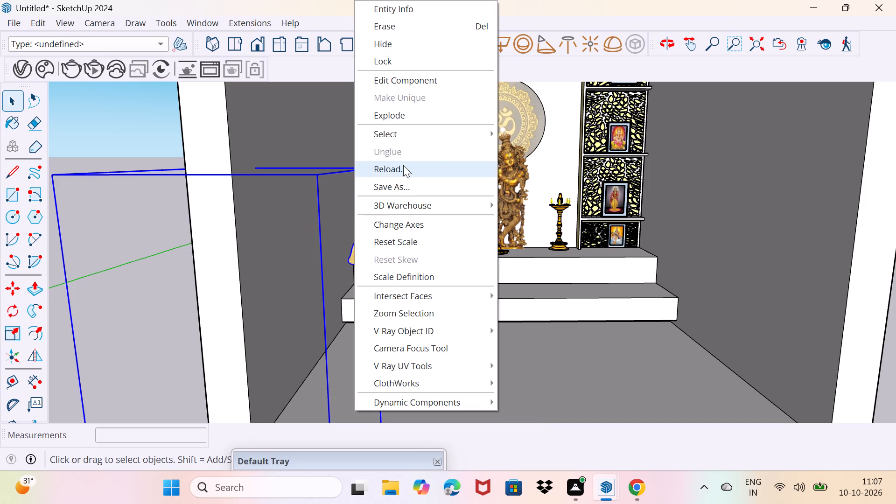
click(401, 119)
Move the hanging bell by its top corner to the back wall, near the top of the Om medallion.
scroll(355, 245, up, 3)
middle_drag(364, 240, 333, 397)
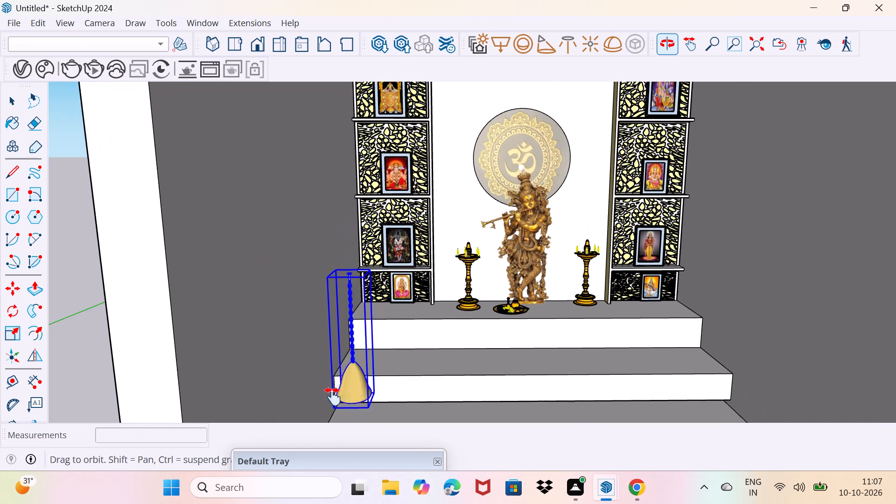
middle_drag(333, 397, 329, 399)
scroll(353, 303, up, 4)
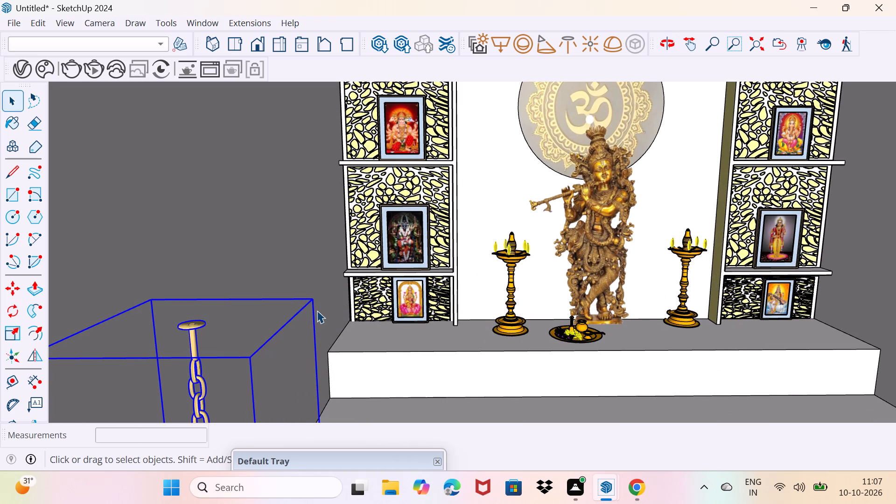
key(m)
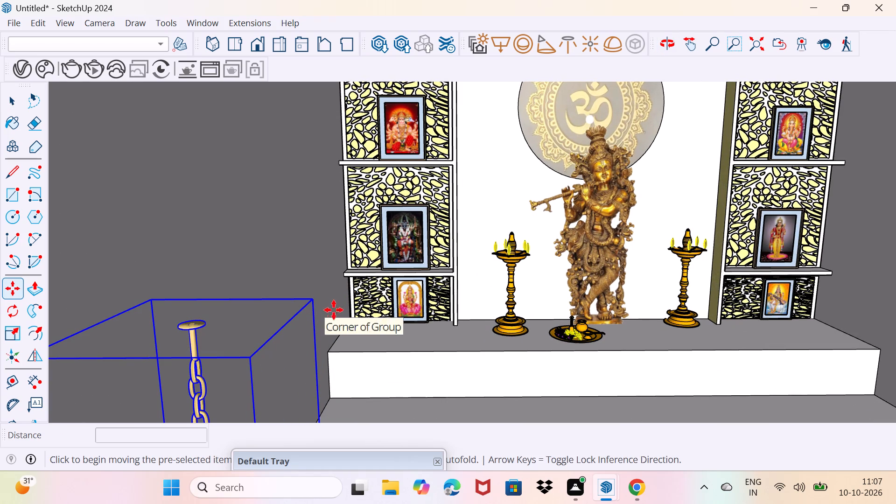
click(309, 306)
scroll(390, 226, down, 5)
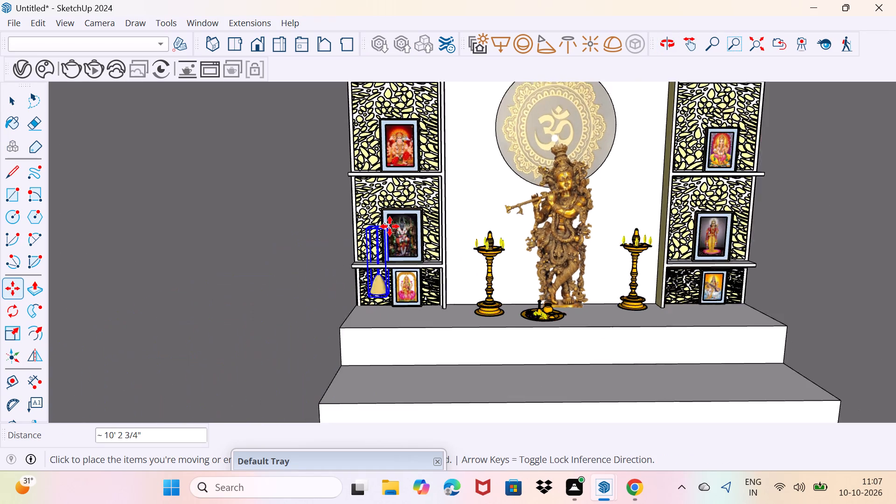
scroll(390, 226, down, 3)
middle_drag(469, 160, 382, 308)
middle_drag(402, 260, 358, 295)
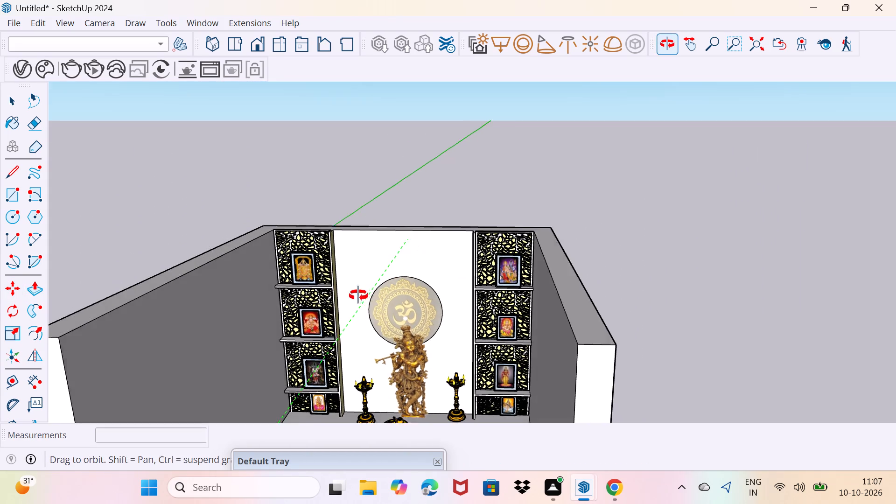
middle_drag(358, 295, 314, 317)
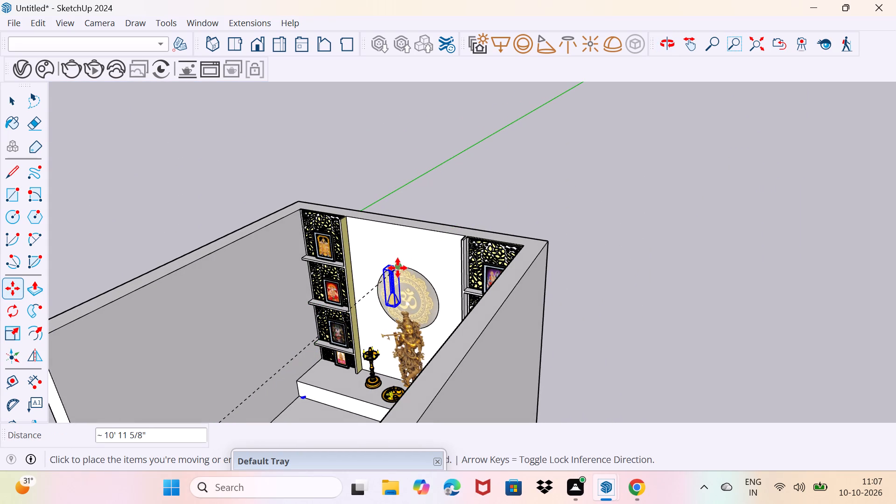
click(402, 261)
scroll(402, 266, up, 2)
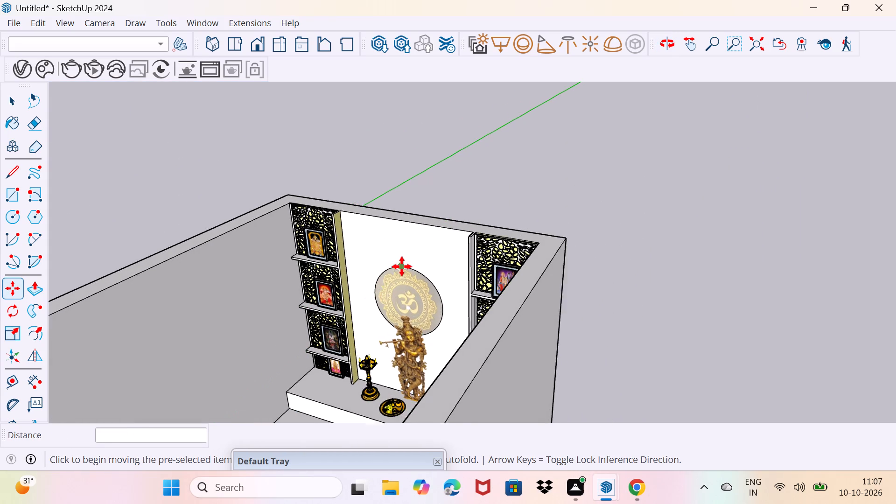
Move the hanging bell toward the shrine's back wall in two moves of about 6' and 13' 1", ending by its bottom corner at the wall top.
middle_drag(402, 266, 161, 287)
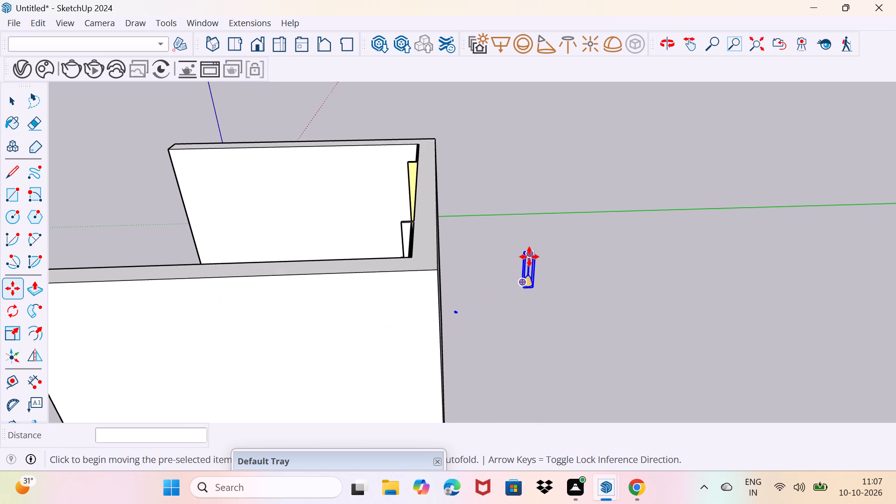
click(529, 257)
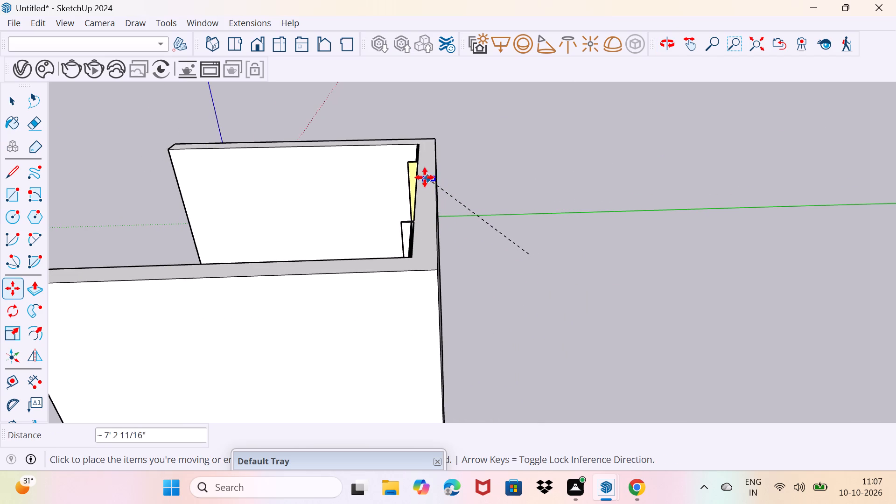
click(502, 203)
scroll(494, 241, up, 2)
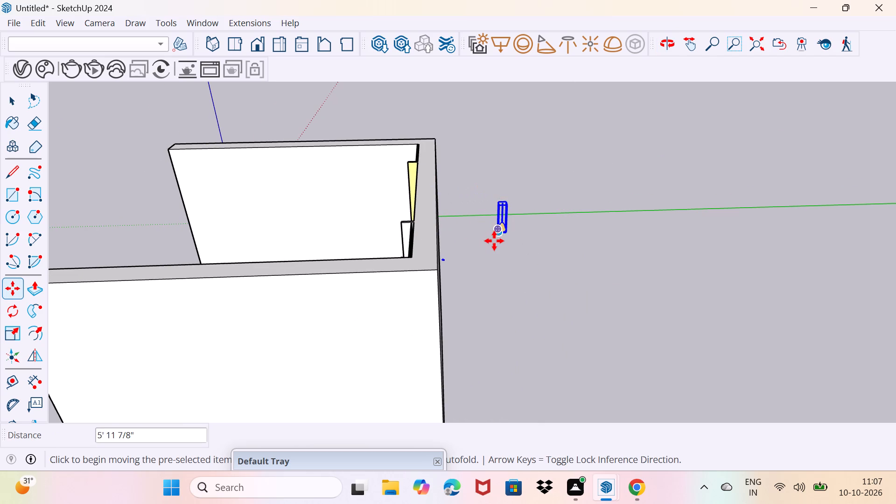
scroll(494, 241, up, 7)
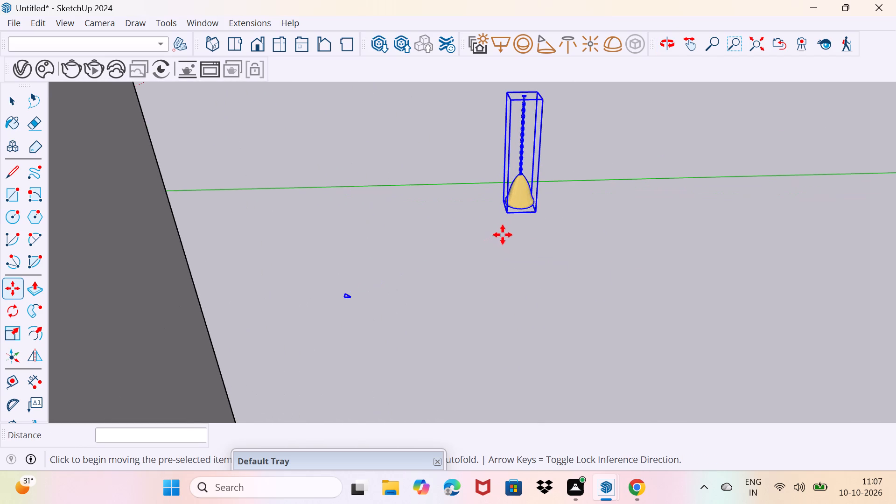
scroll(503, 232, up, 3)
click(511, 198)
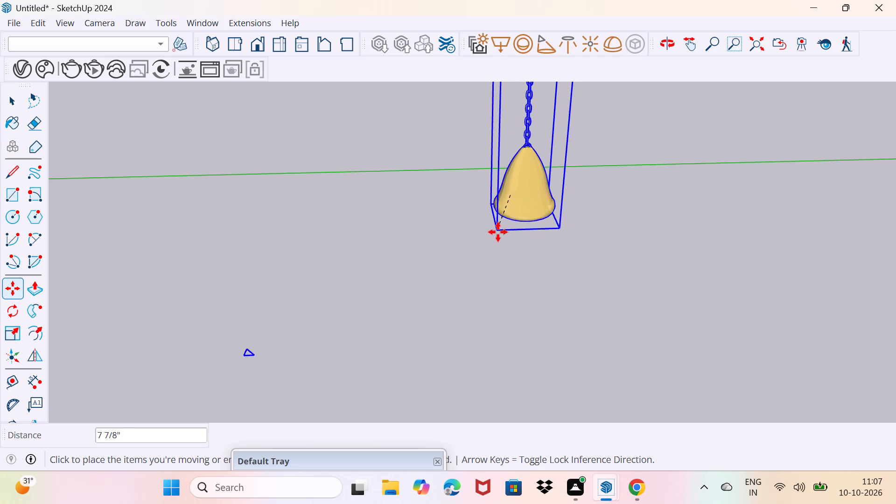
scroll(498, 232, down, 13)
scroll(443, 224, down, 2)
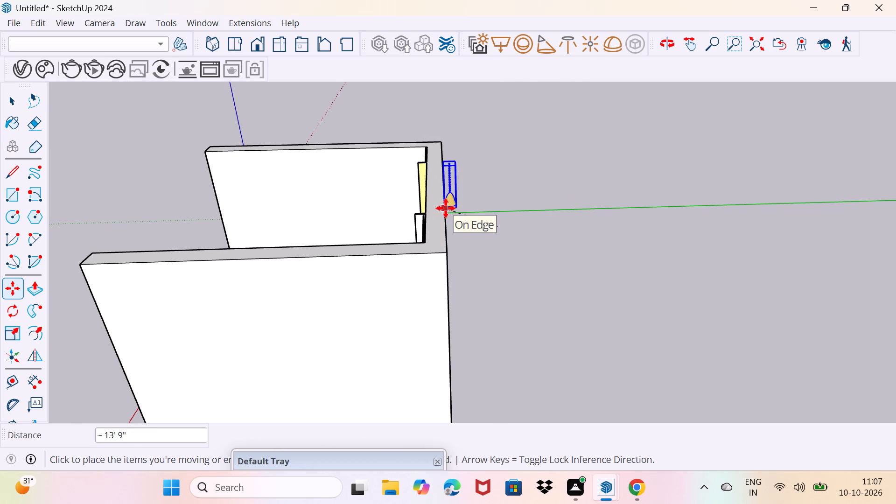
scroll(446, 208, up, 3)
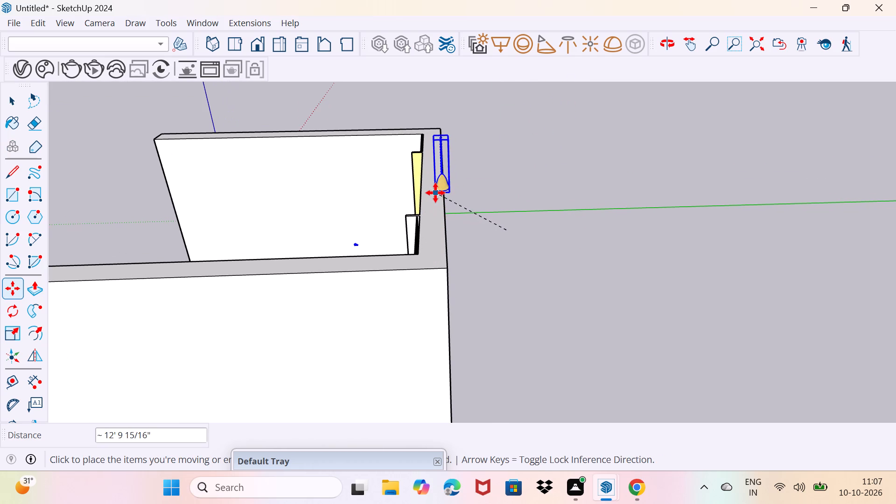
click(426, 196)
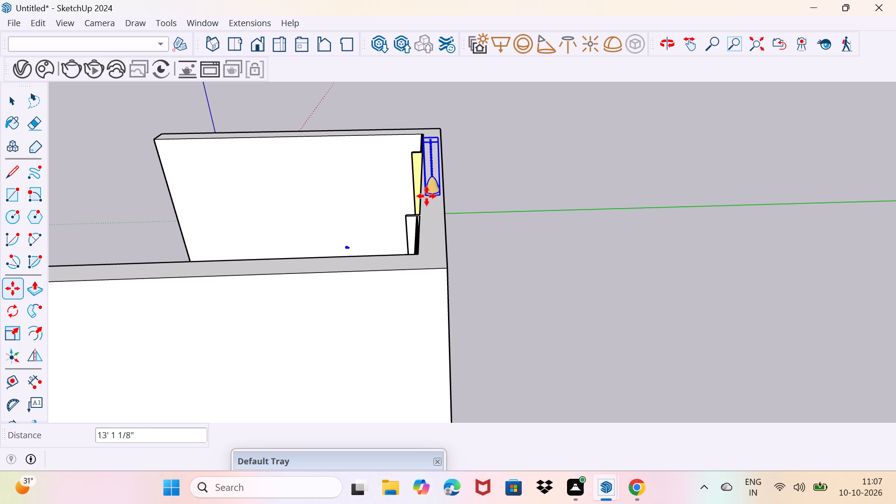
key(space)
drag(505, 267, 515, 254)
Delete the small stray face and its leftover edges floating beside the Om medallion.
scroll(443, 262, up, 2)
middle_drag(445, 246, 555, 242)
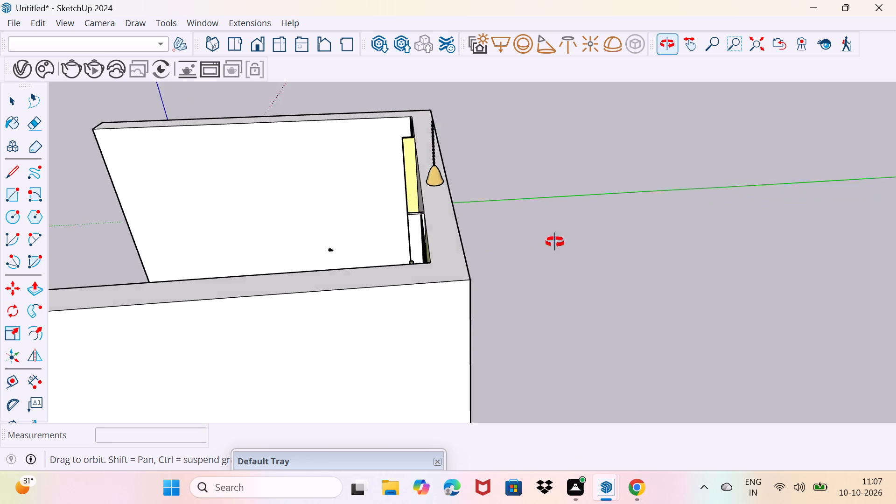
middle_drag(555, 242, 737, 201)
scroll(618, 225, down, 5)
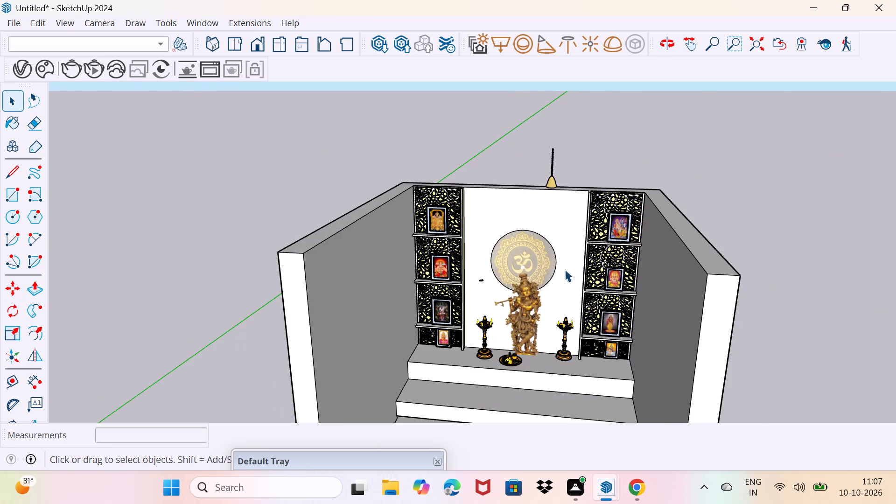
middle_drag(560, 282, 595, 277)
scroll(492, 278, up, 10)
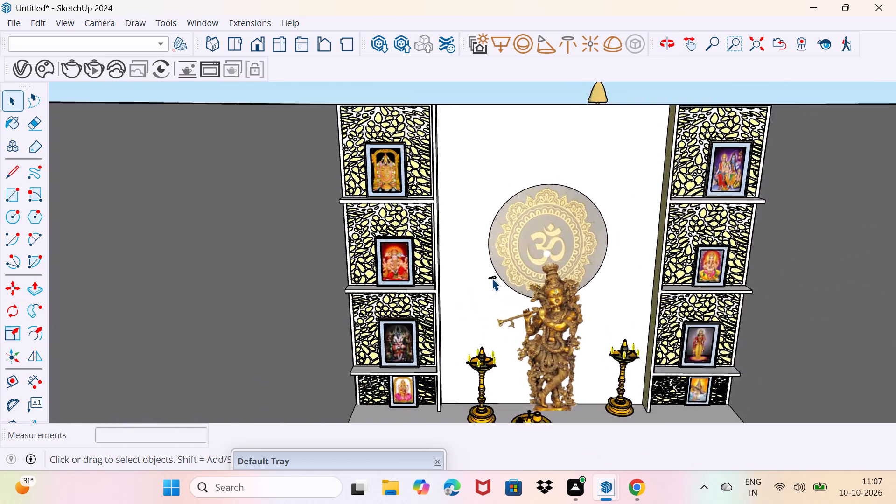
scroll(492, 278, up, 4)
click(492, 278)
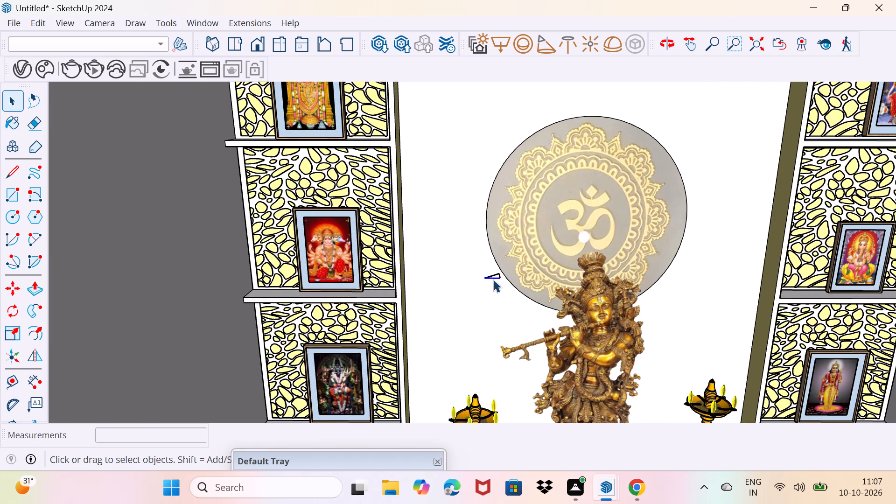
key(Delete)
scroll(490, 277, down, 8)
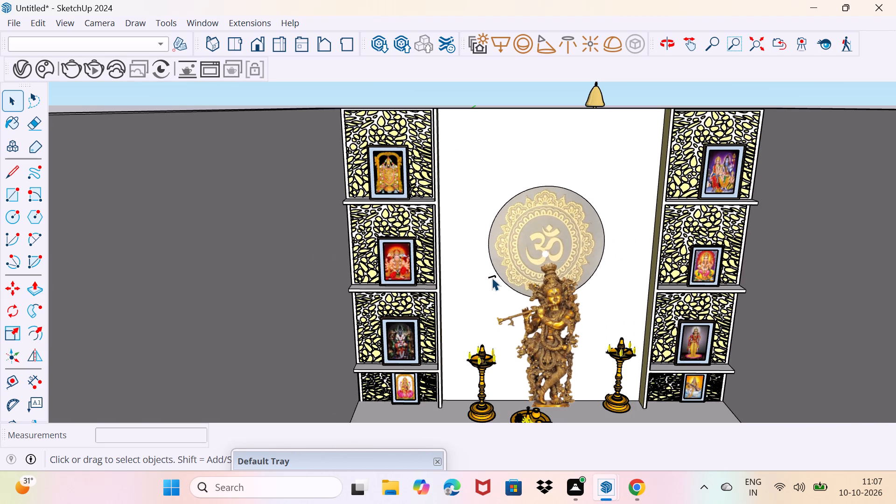
click(490, 278)
key(Delete)
scroll(490, 277, up, 1)
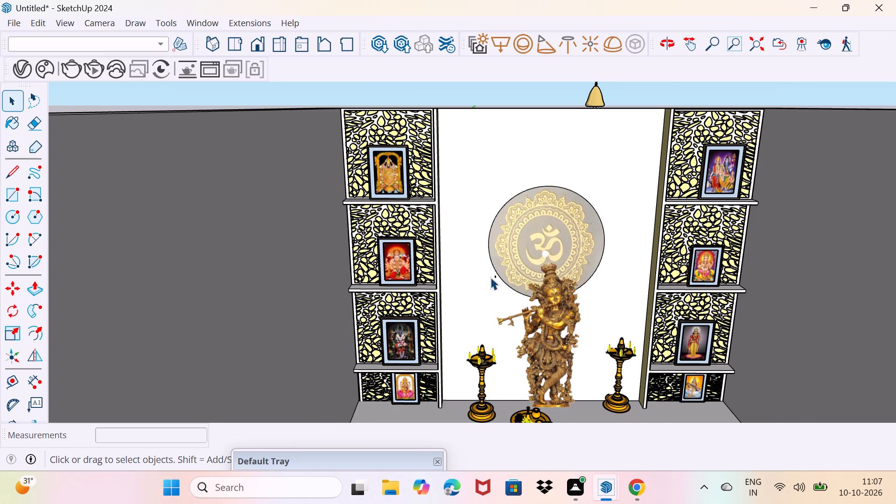
scroll(490, 277, up, 2)
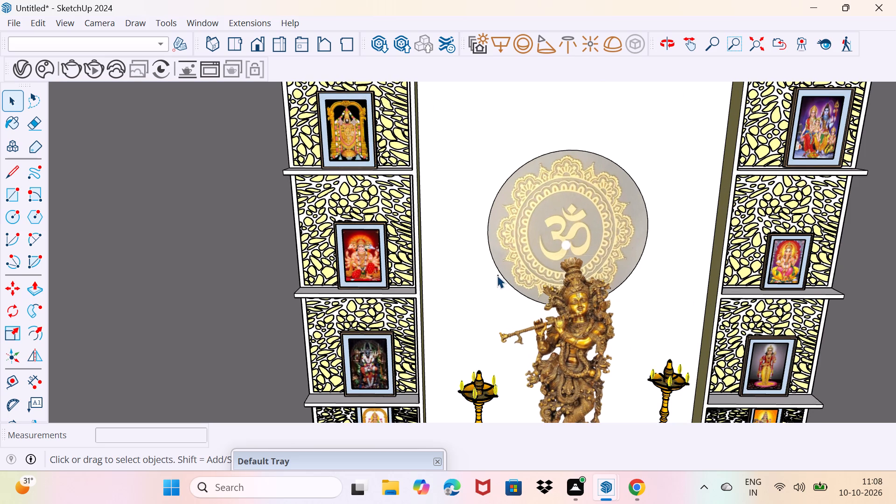
click(497, 275)
scroll(526, 279, up, 3)
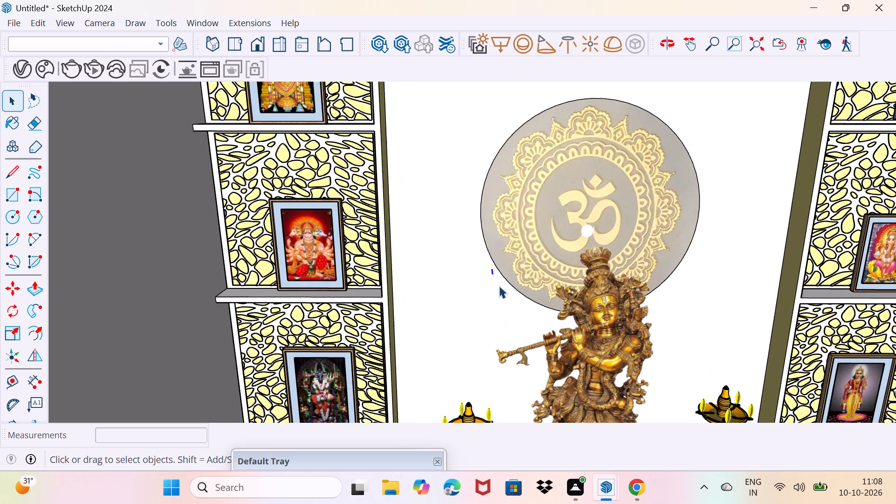
key(Delete)
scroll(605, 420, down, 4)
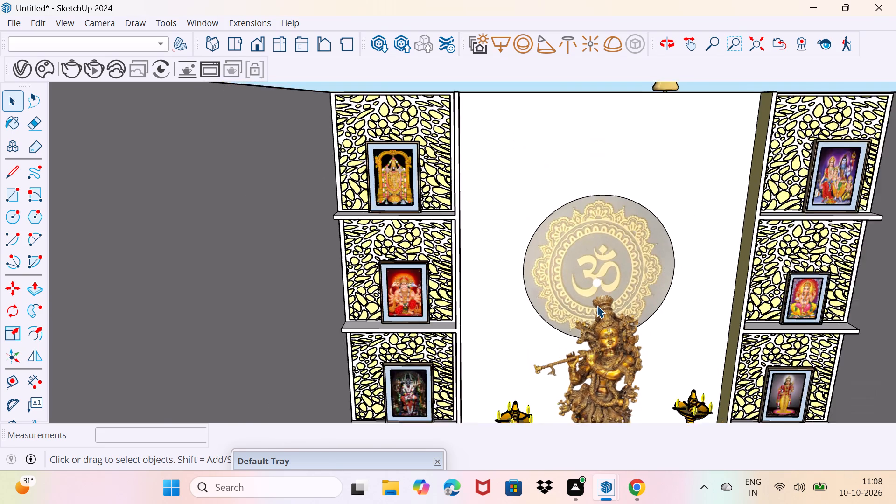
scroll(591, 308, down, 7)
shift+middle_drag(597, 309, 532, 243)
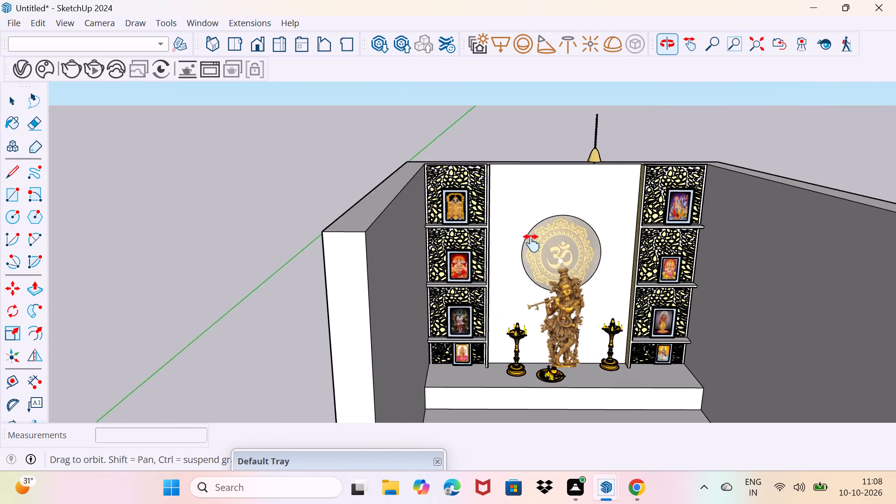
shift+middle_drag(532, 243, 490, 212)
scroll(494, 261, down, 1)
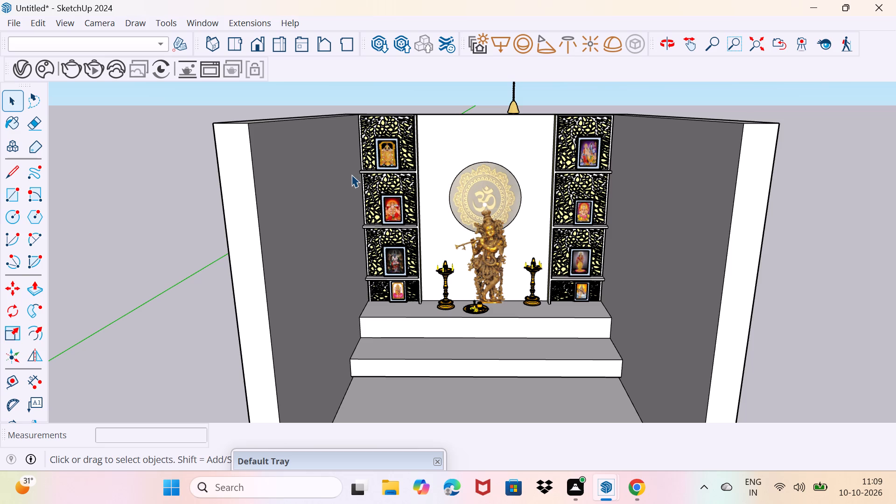
Open 3D Warehouse and look through the collection's pooja models for further shrine items.
click(210, 20)
click(237, 128)
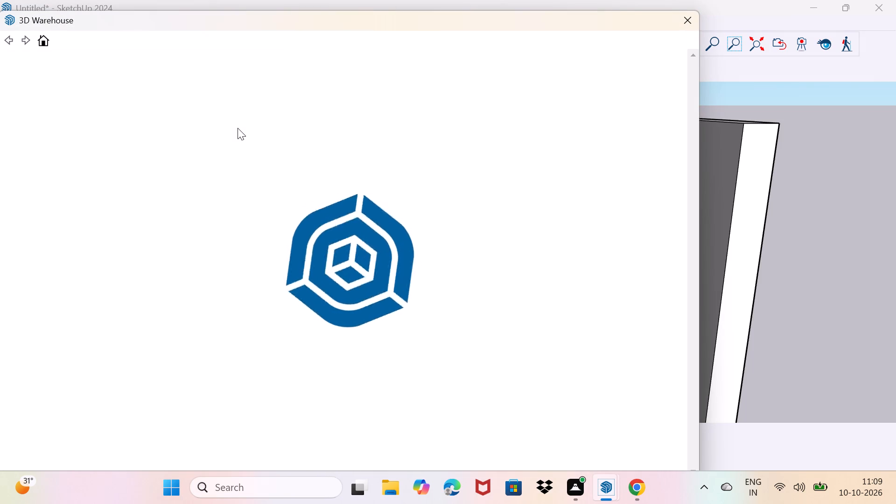
scroll(317, 201, down, 3)
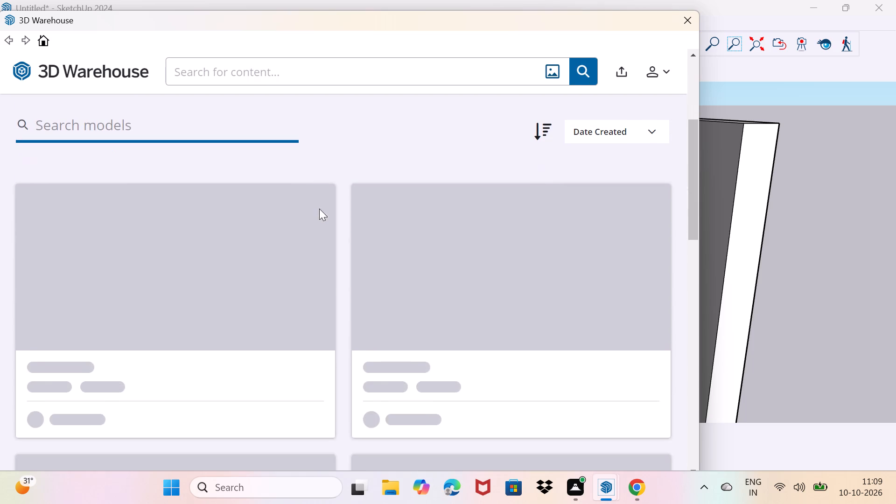
scroll(349, 258, down, 4)
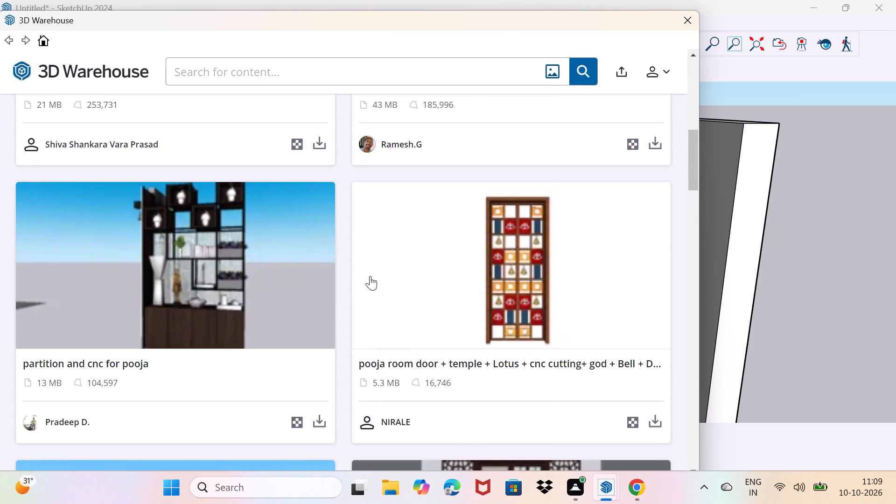
scroll(382, 261, down, 4)
scroll(356, 217, down, 7)
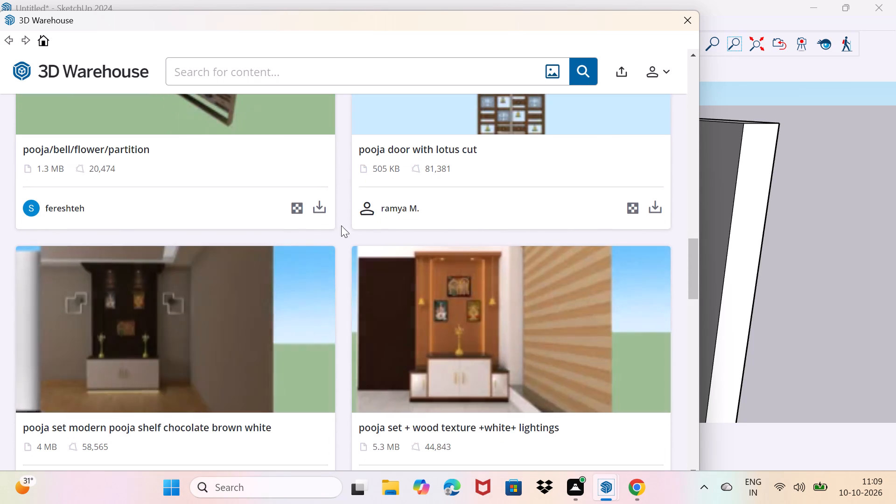
scroll(297, 232, down, 1)
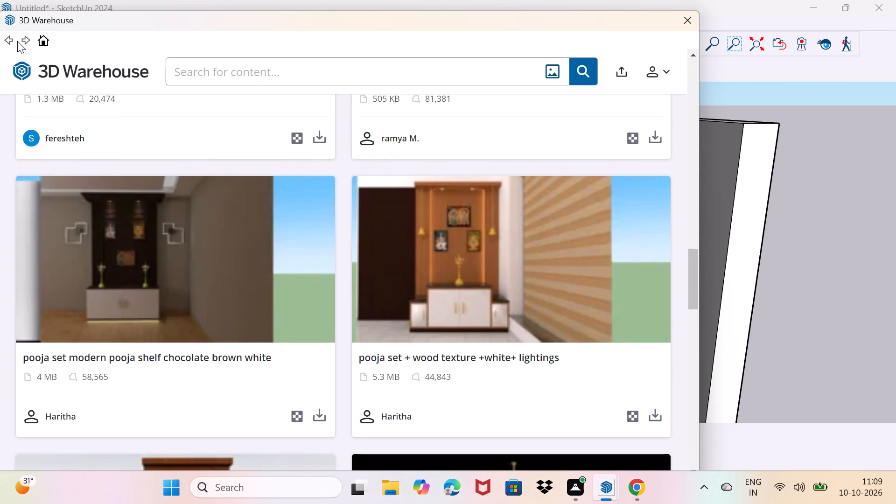
Search 3D Warehouse for "pooja meters".
click(9, 38)
click(212, 72)
key(space)
text(p)
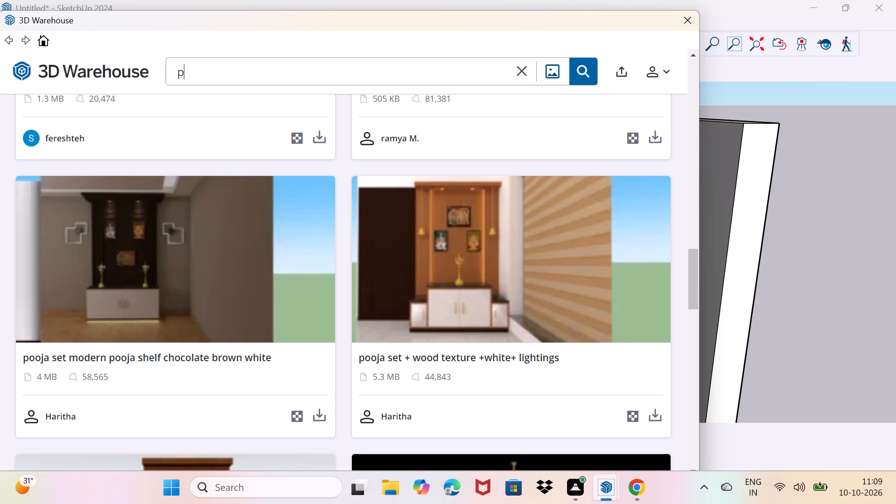
text(ooja metr)
key(BackSpace)
text(ers)
key(Return)
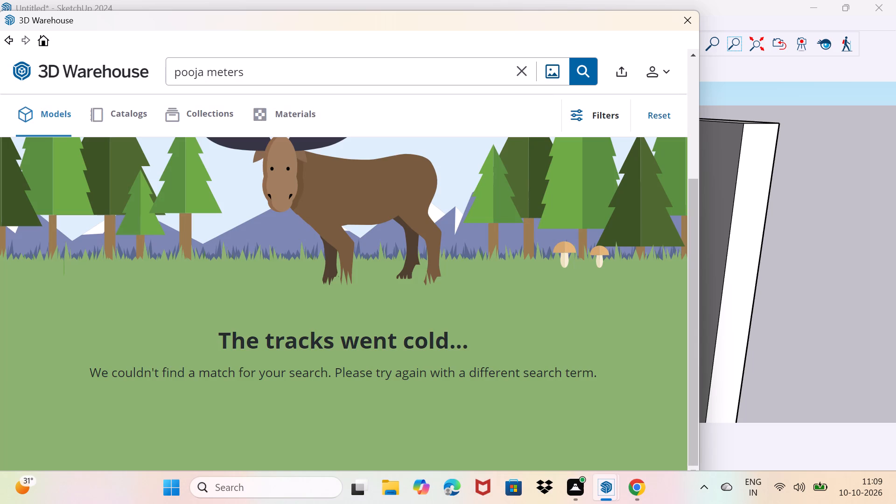
Shorten the 3D Warehouse search to "pooja" and browse the resulting models.
click(259, 77)
key(BackSpace)
key(BackSpace)
key(BackSpace)
key(BackSpace)
key(BackSpace)
key(BackSpace)
click(582, 73)
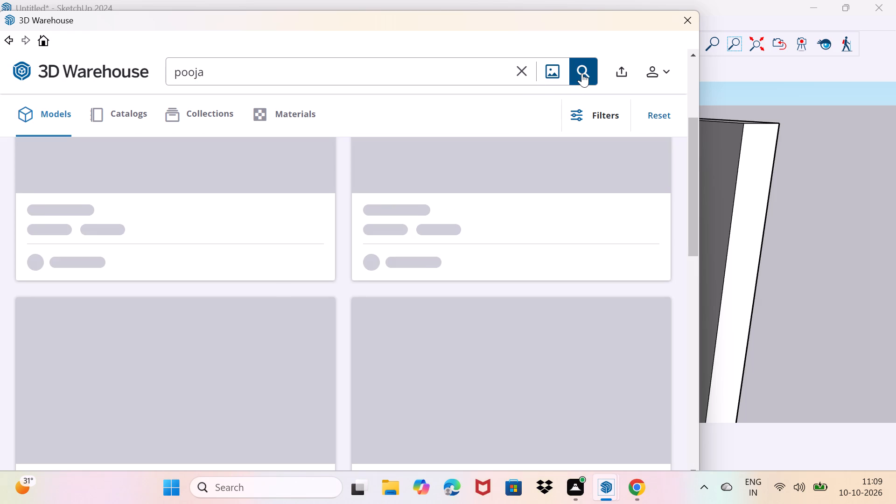
scroll(581, 92, down, 1)
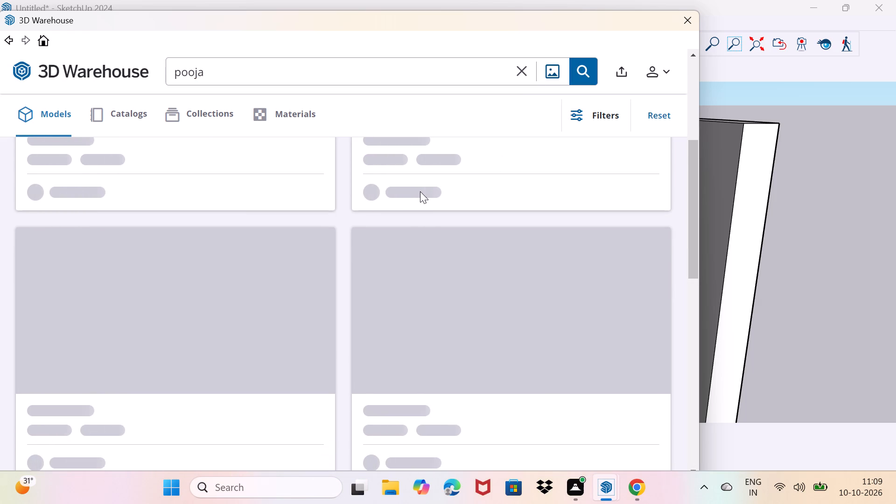
scroll(325, 165, down, 3)
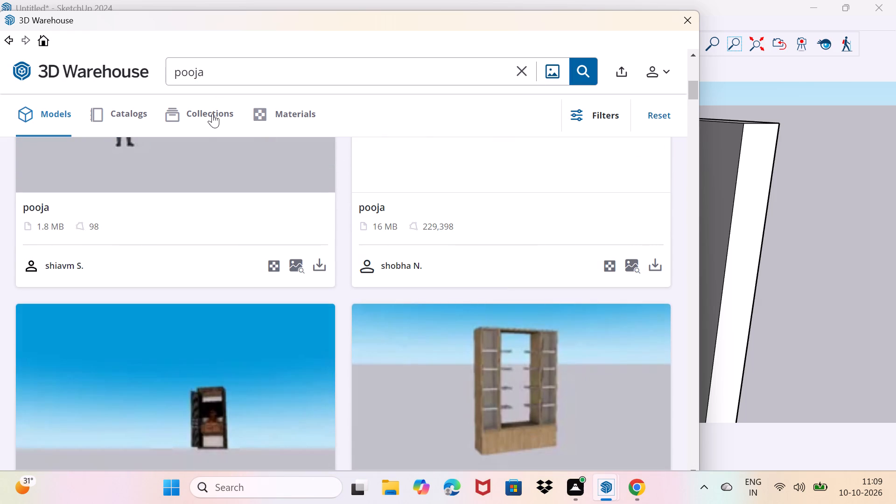
Look through the 3D Warehouse collections matching "pooja" for further shrine items, and close 3D Warehouse.
click(212, 116)
click(115, 103)
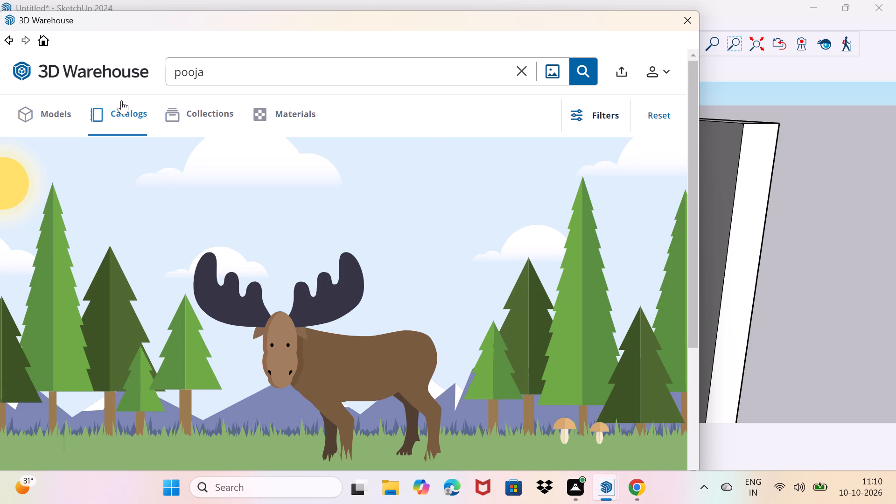
click(218, 121)
scroll(231, 200, down, 3)
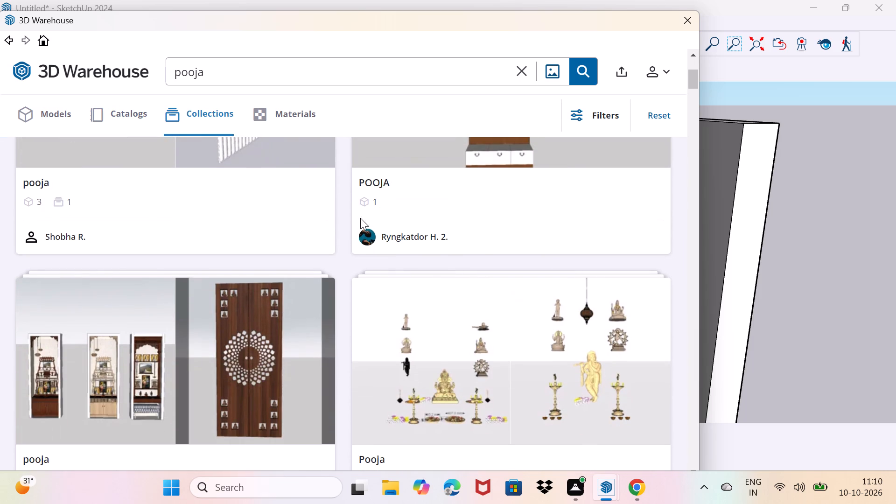
scroll(385, 264, down, 1)
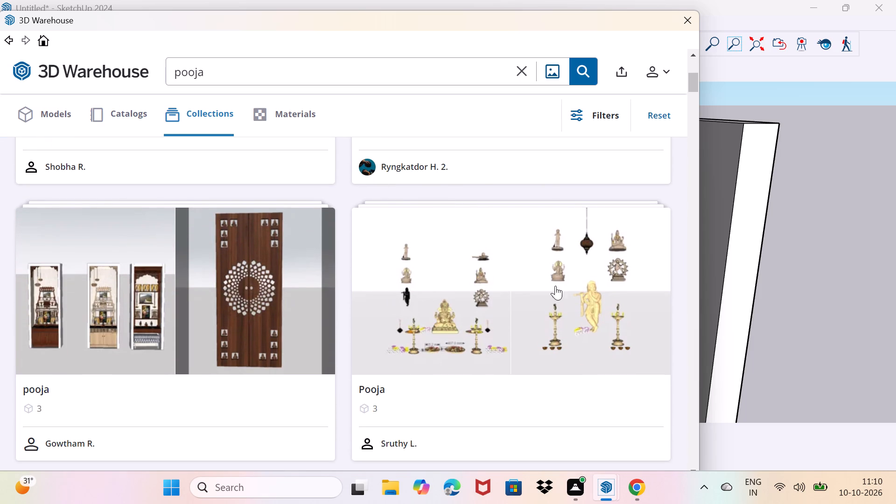
scroll(576, 282, down, 3)
scroll(561, 346, down, 3)
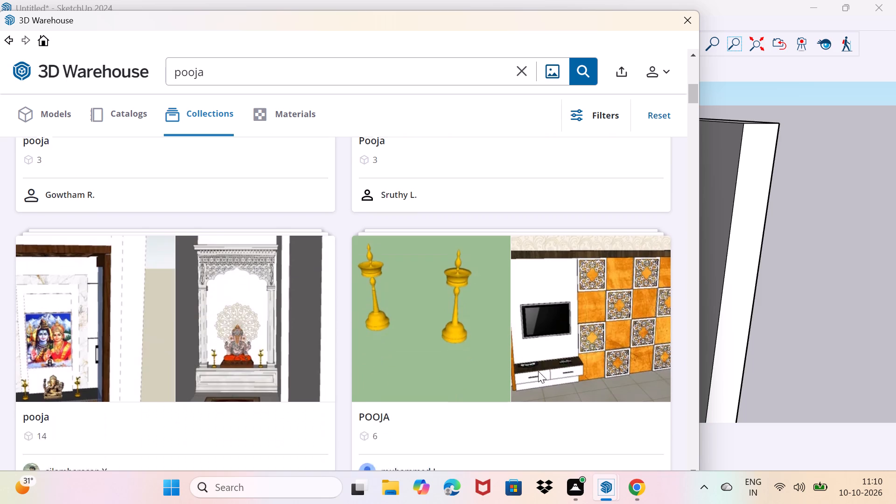
scroll(533, 342, down, 3)
scroll(494, 349, down, 3)
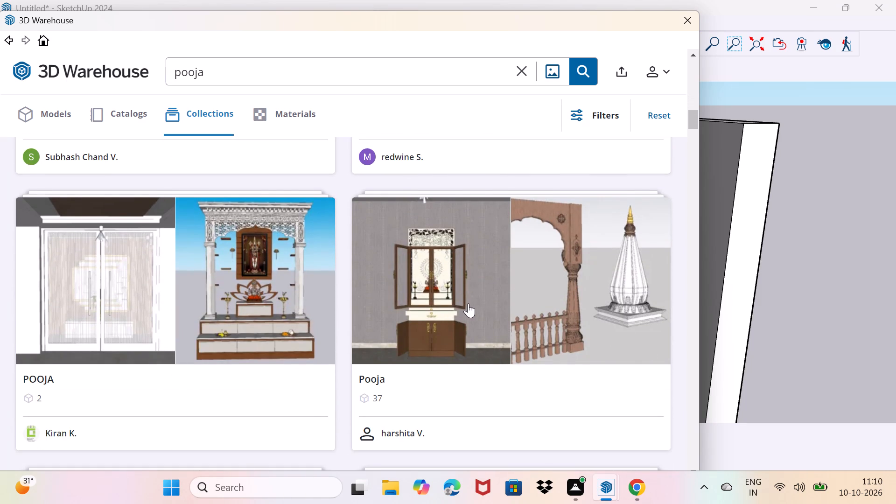
scroll(474, 315, down, 7)
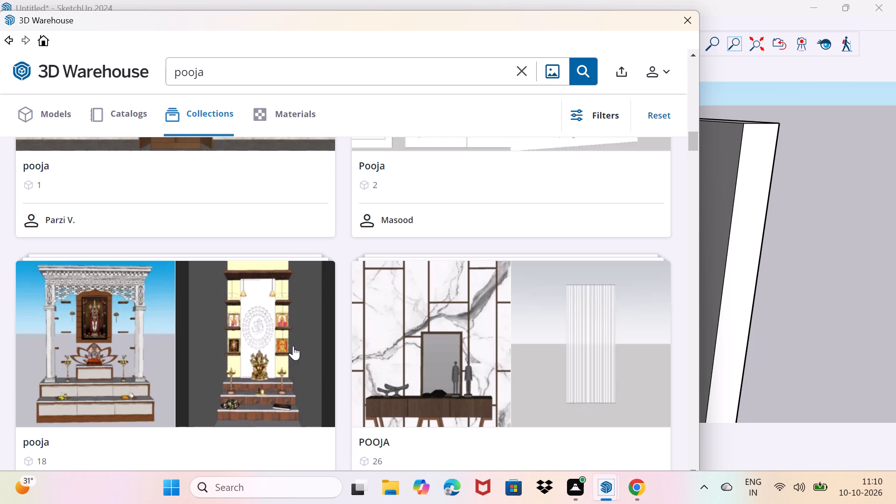
scroll(297, 346, down, 5)
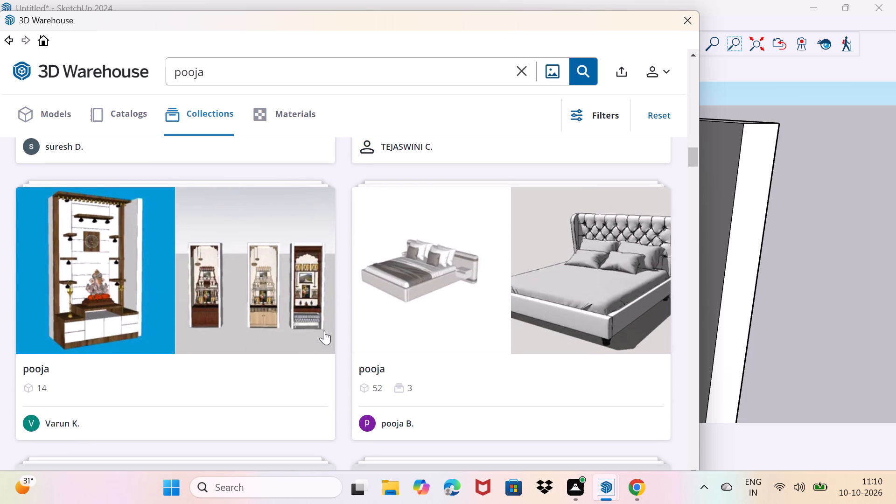
scroll(324, 330, down, 7)
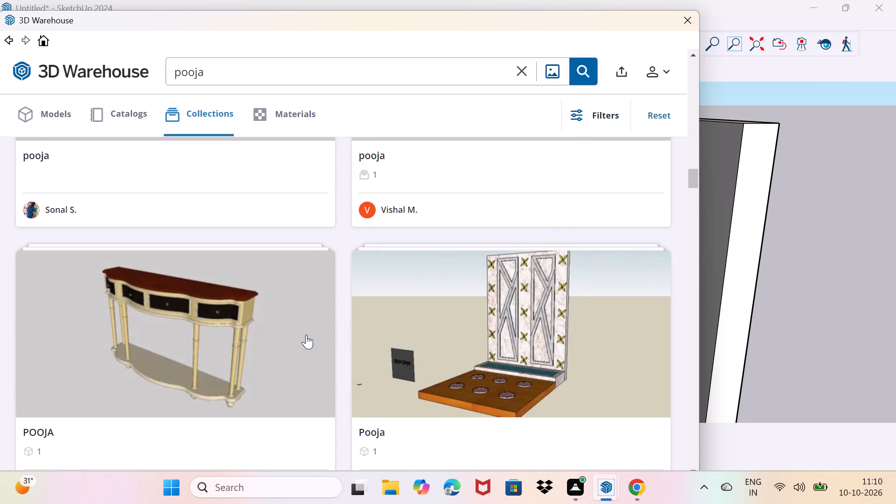
scroll(306, 335, down, 8)
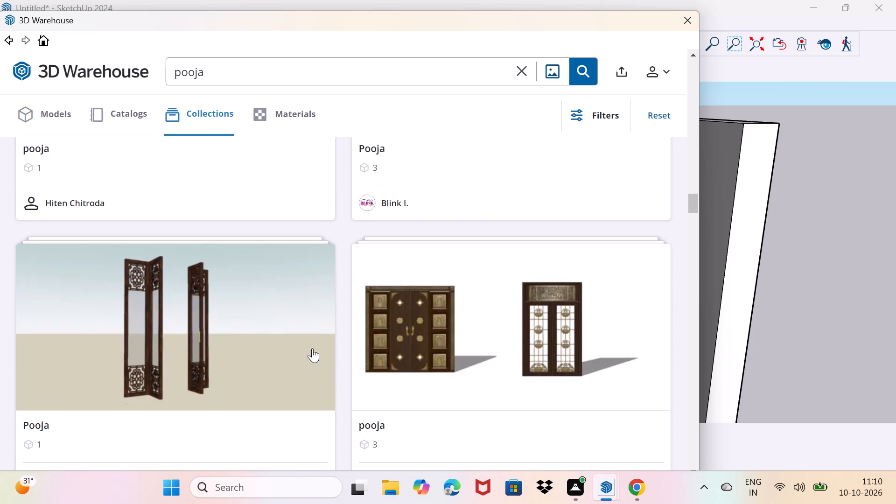
scroll(312, 348, down, 8)
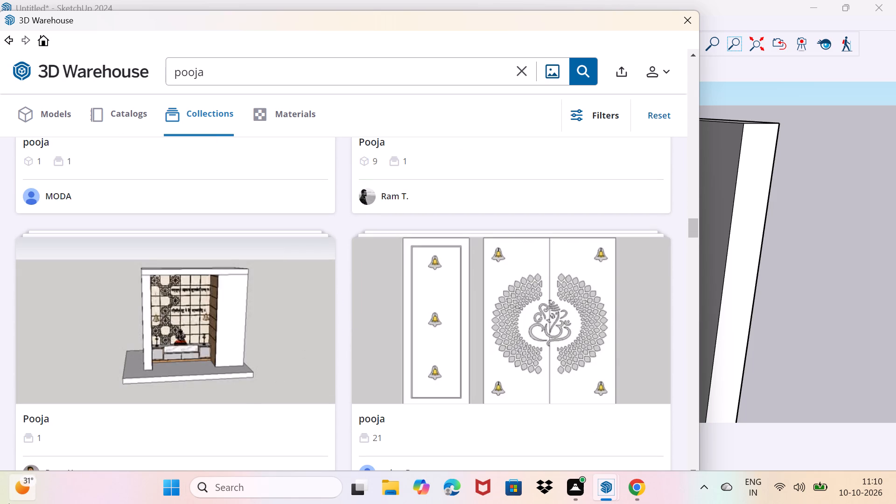
scroll(3, 503, down, 3)
scroll(306, 311, down, 10)
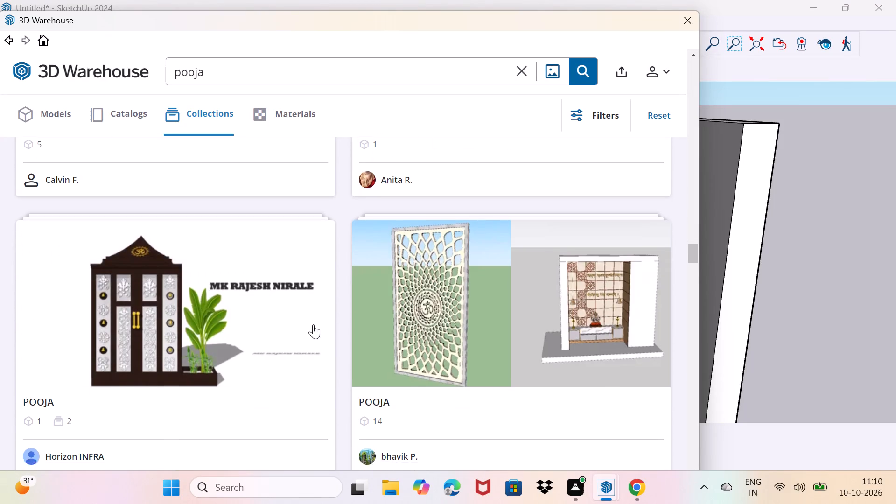
scroll(313, 324, down, 10)
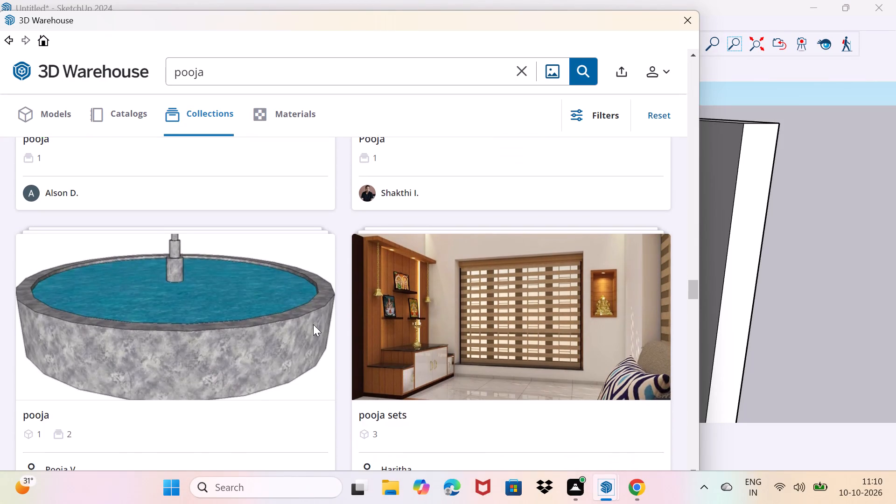
scroll(313, 324, down, 1)
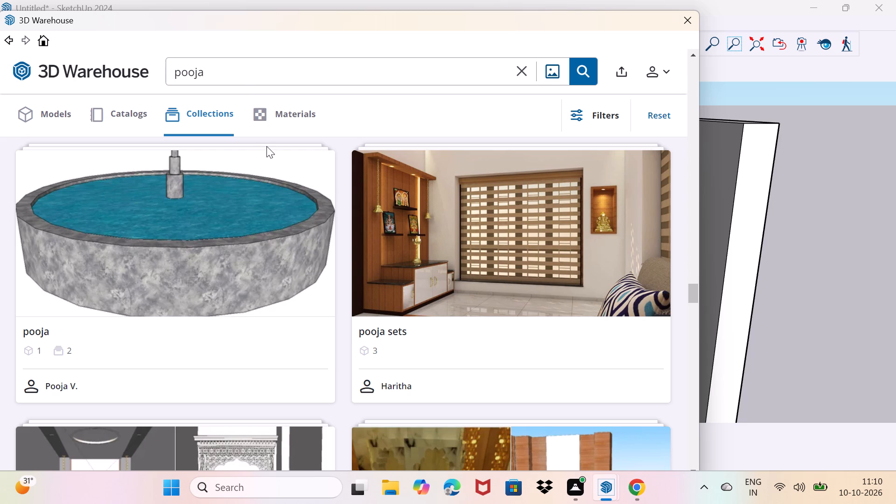
scroll(266, 146, down, 3)
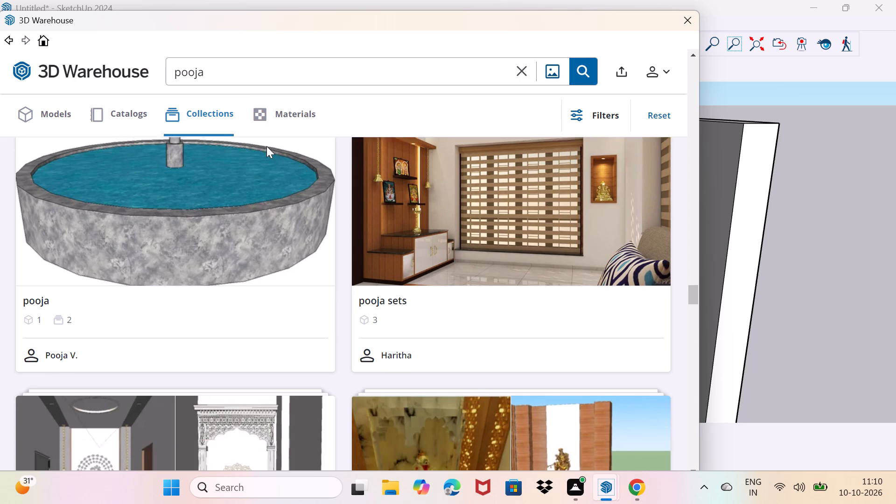
scroll(266, 146, down, 4)
scroll(266, 146, up, 3)
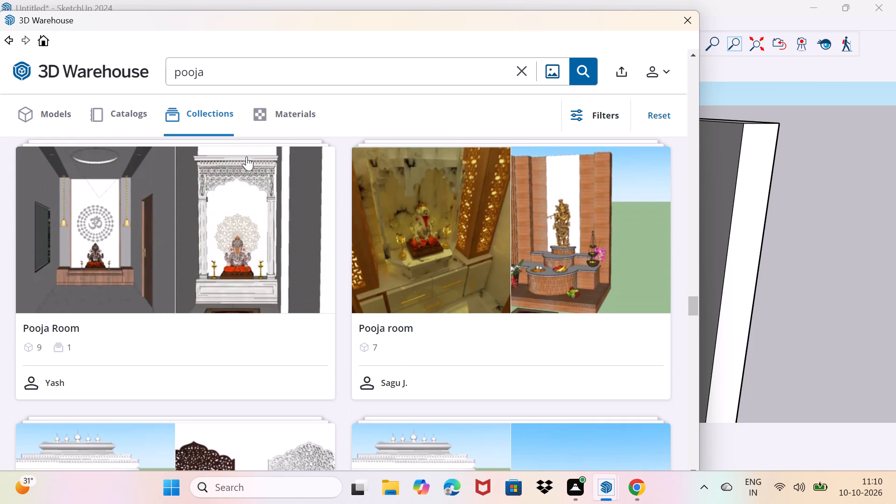
scroll(366, 266, down, 7)
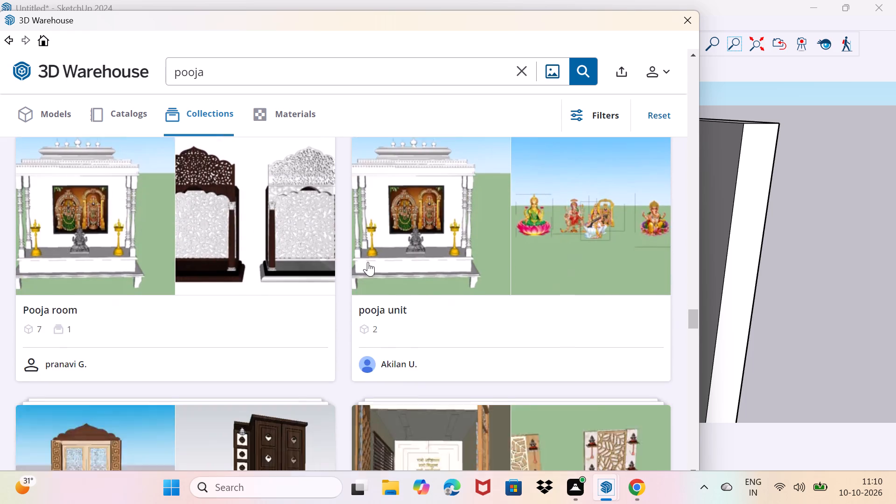
click(735, 205)
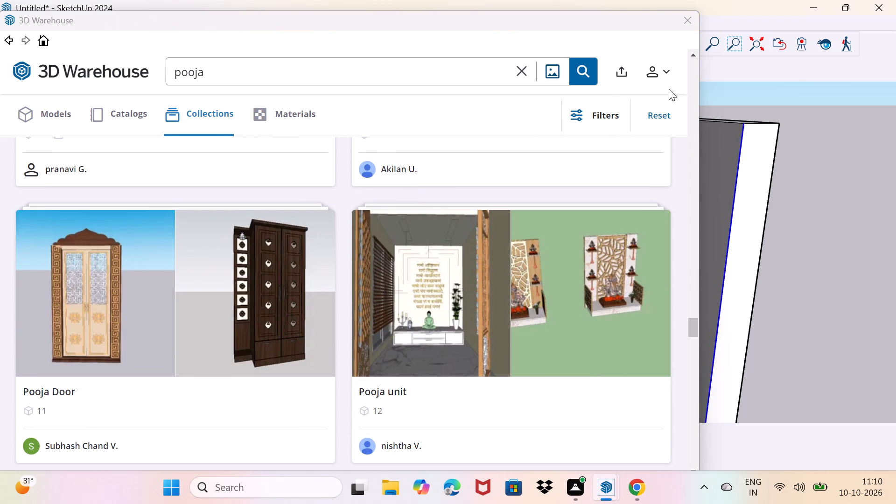
click(689, 24)
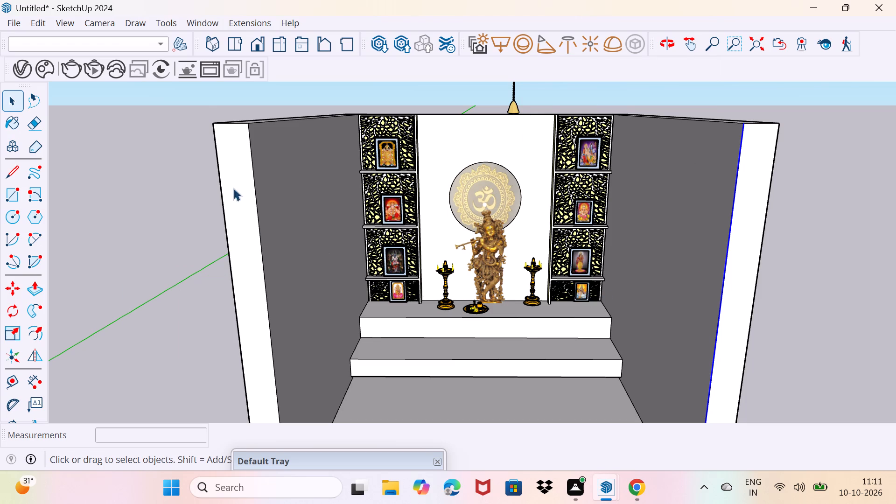
Reopen 3D Warehouse and examine the remaining loaded pooja room, pooja unit and pooja door collections.
click(206, 21)
click(224, 142)
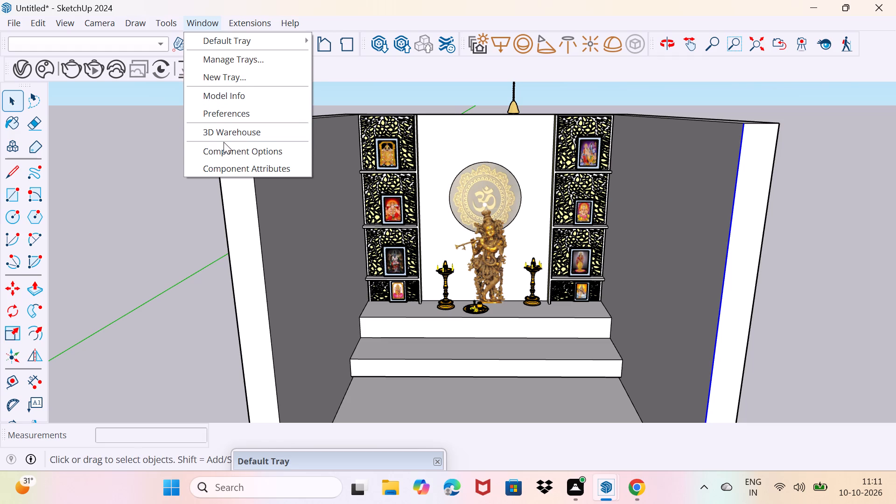
click(191, 19)
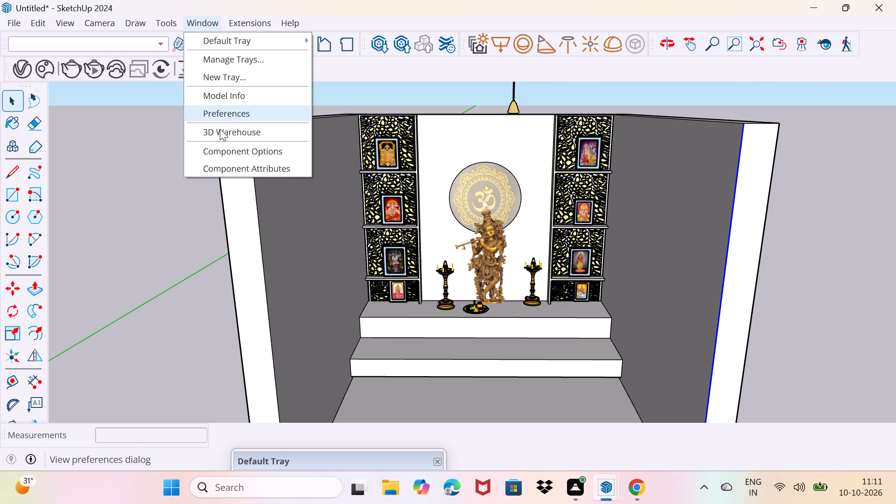
click(227, 127)
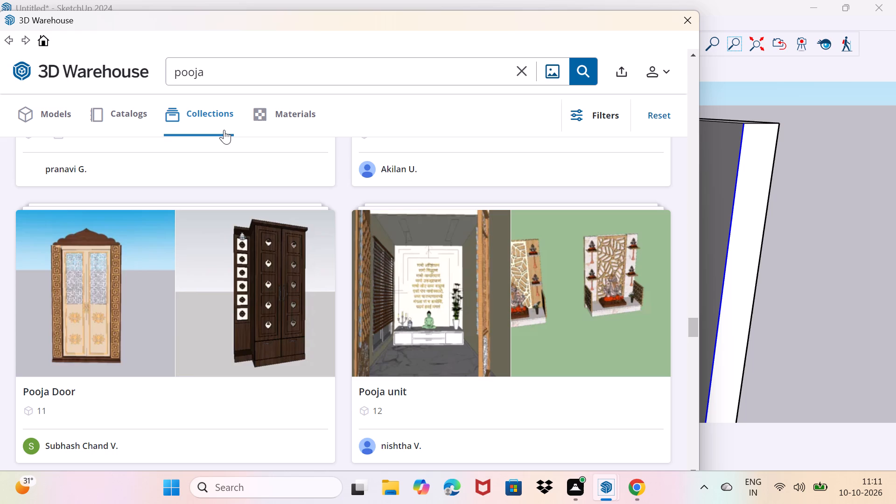
scroll(467, 280, down, 14)
scroll(469, 277, up, 5)
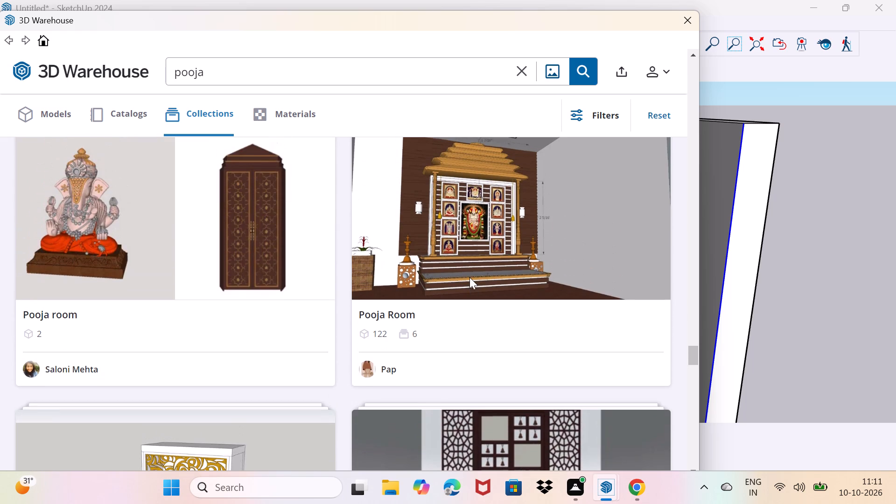
scroll(473, 274, down, 4)
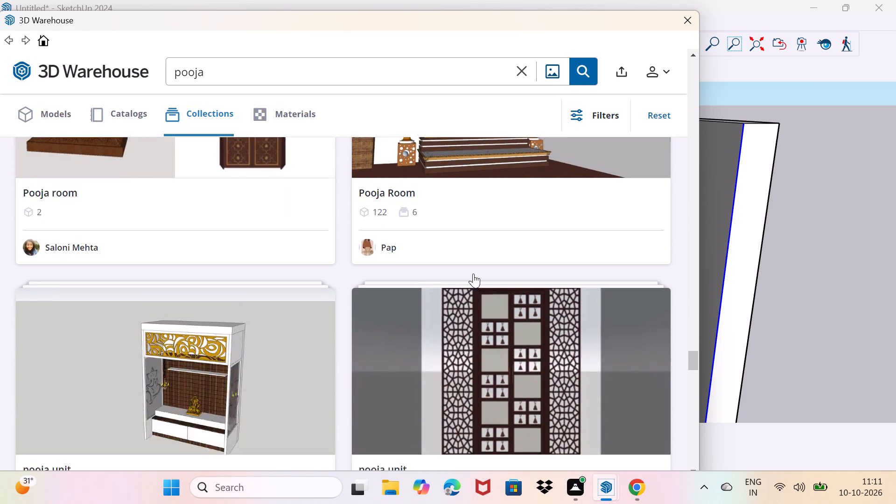
scroll(473, 273, down, 19)
scroll(483, 281, down, 5)
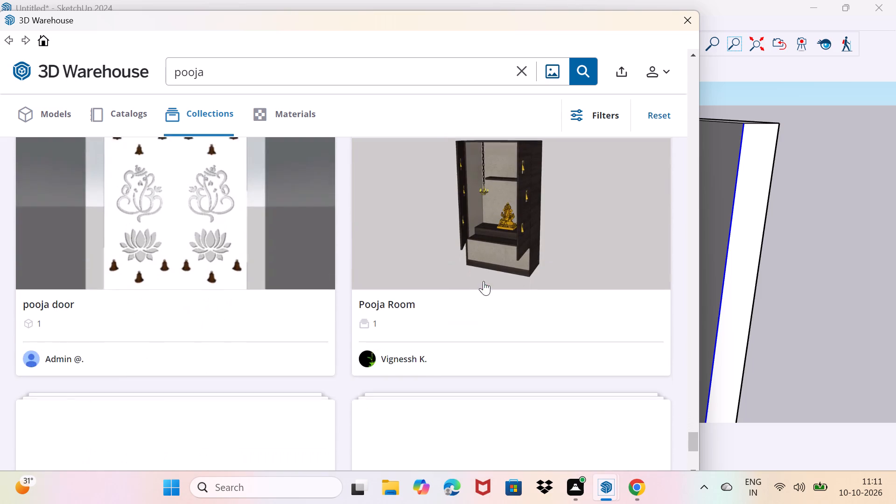
scroll(483, 281, down, 8)
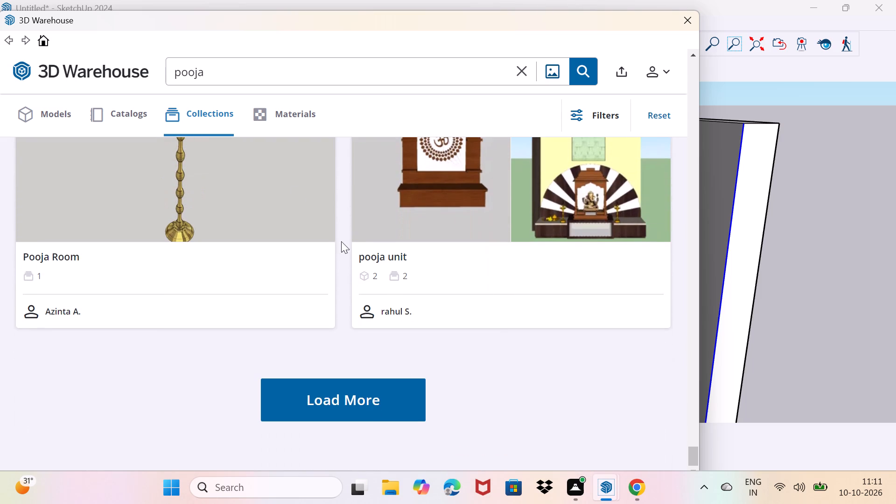
Load more 3D Warehouse collections matching "pooja" and look through the newly loaded ones for shrine items.
click(331, 401)
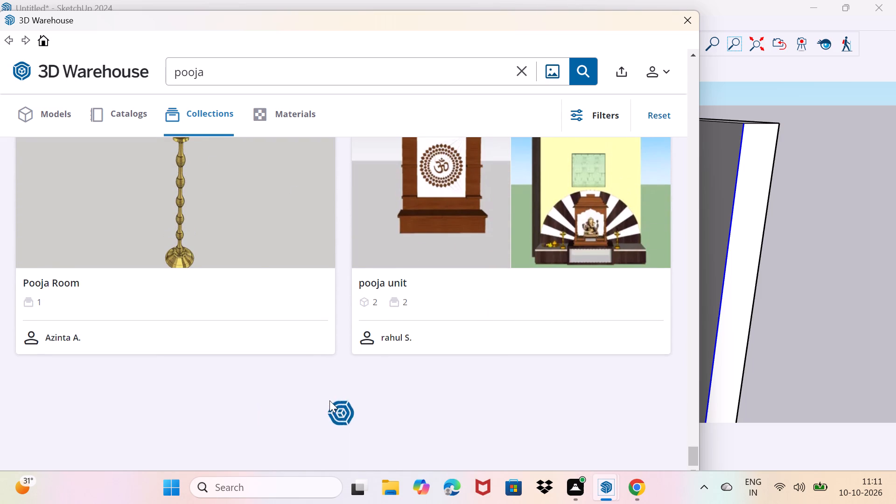
scroll(345, 368, down, 5)
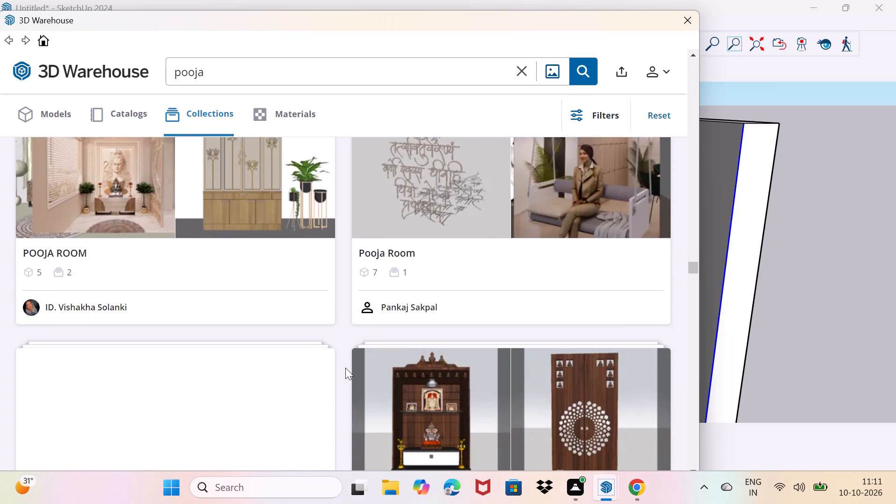
scroll(372, 341, down, 2)
scroll(372, 341, up, 4)
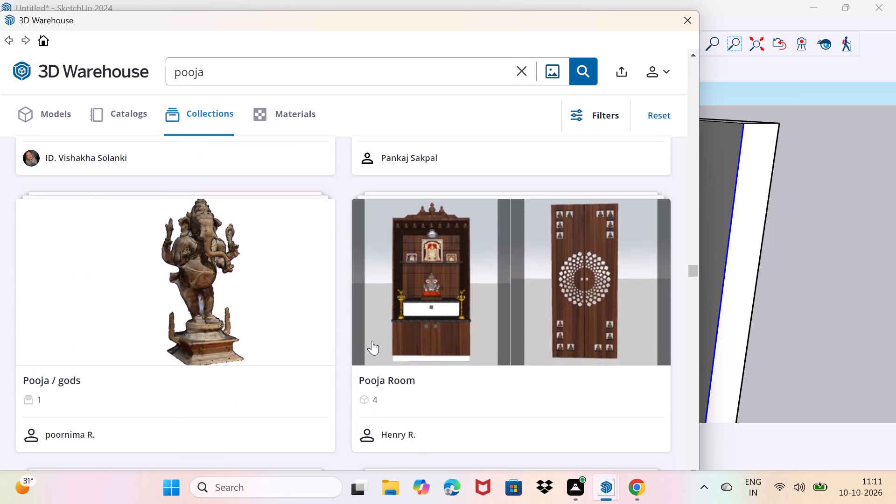
scroll(372, 341, down, 9)
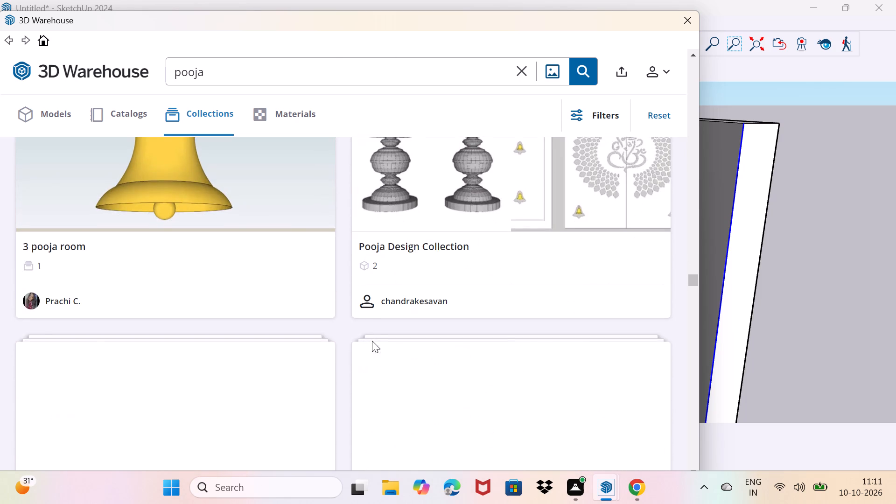
scroll(372, 341, up, 3)
scroll(372, 341, down, 5)
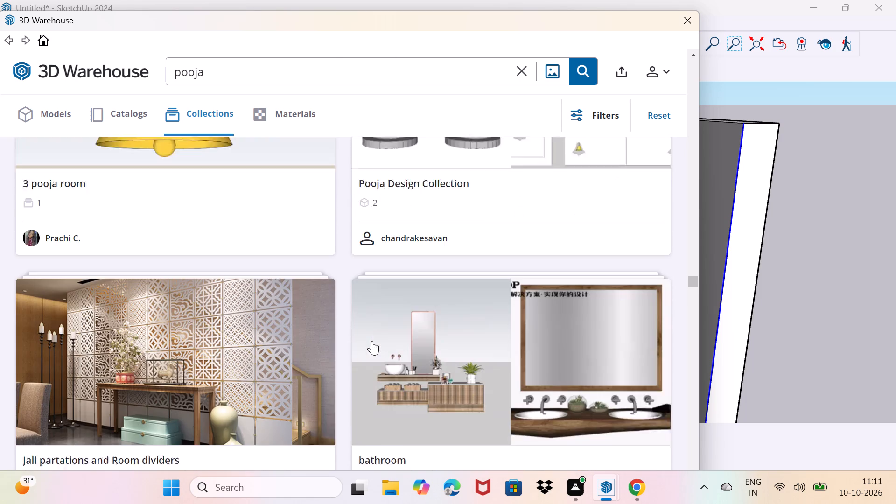
scroll(372, 341, down, 6)
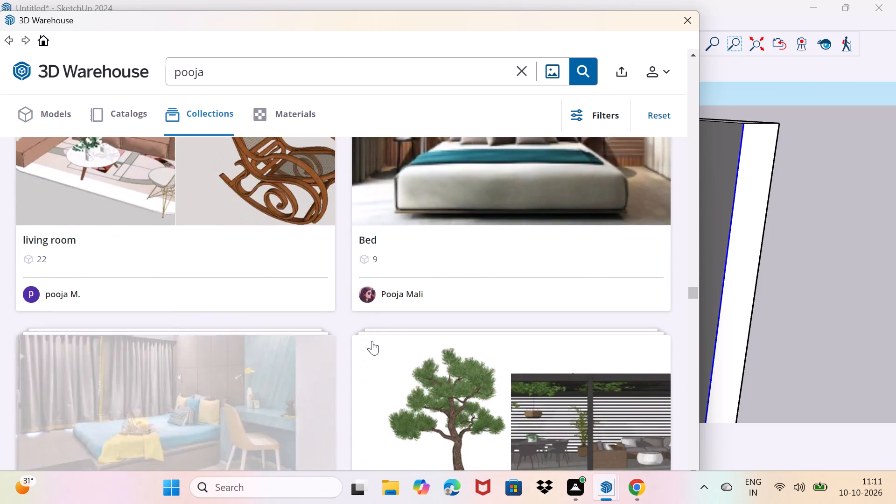
scroll(372, 341, down, 6)
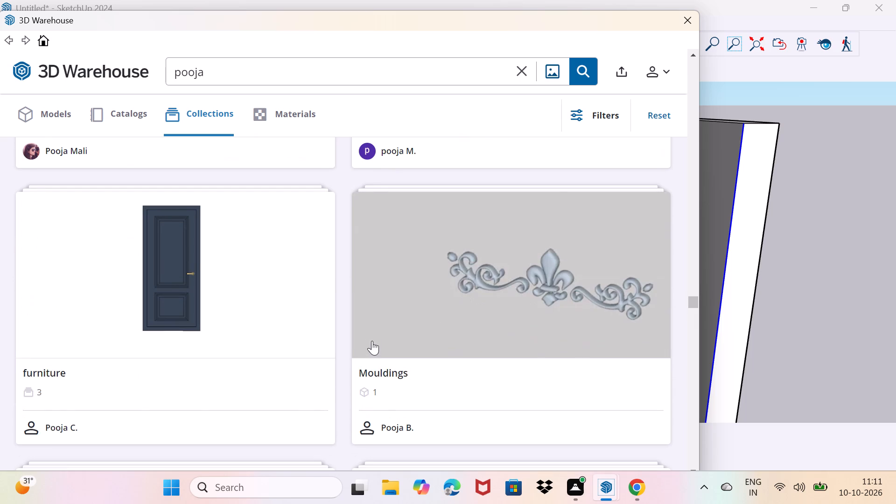
scroll(372, 341, down, 12)
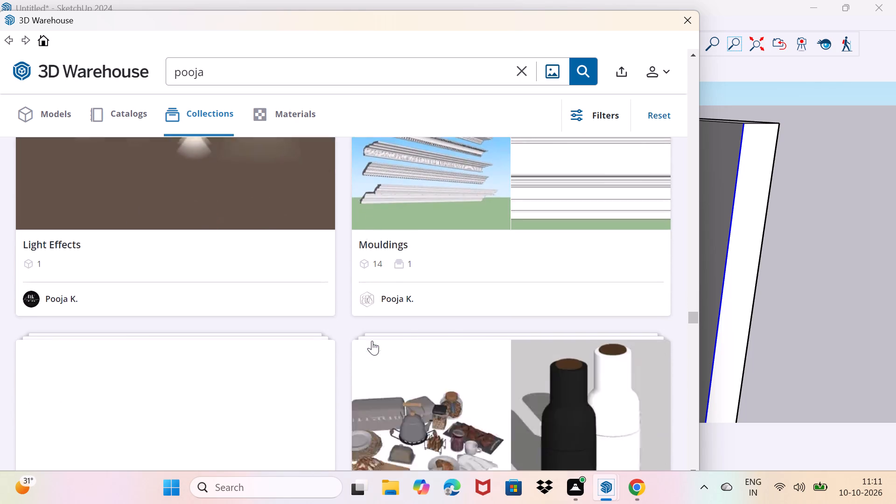
scroll(372, 341, down, 10)
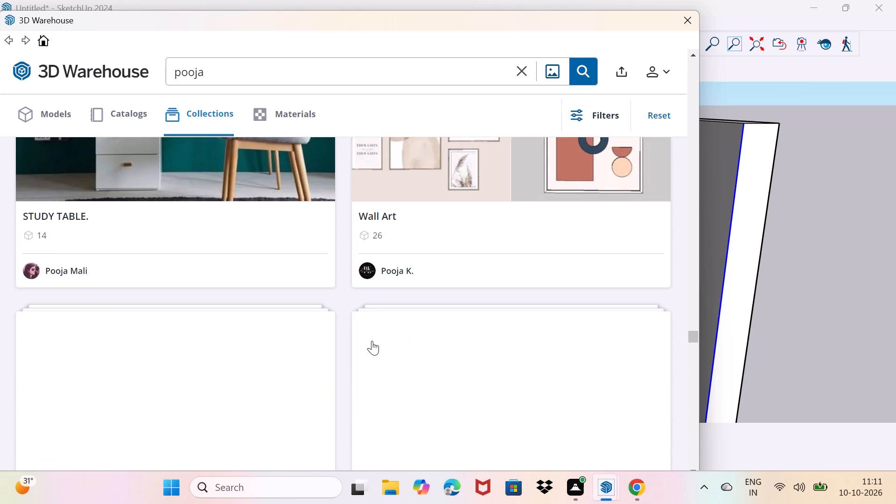
scroll(372, 341, down, 4)
scroll(372, 341, up, 5)
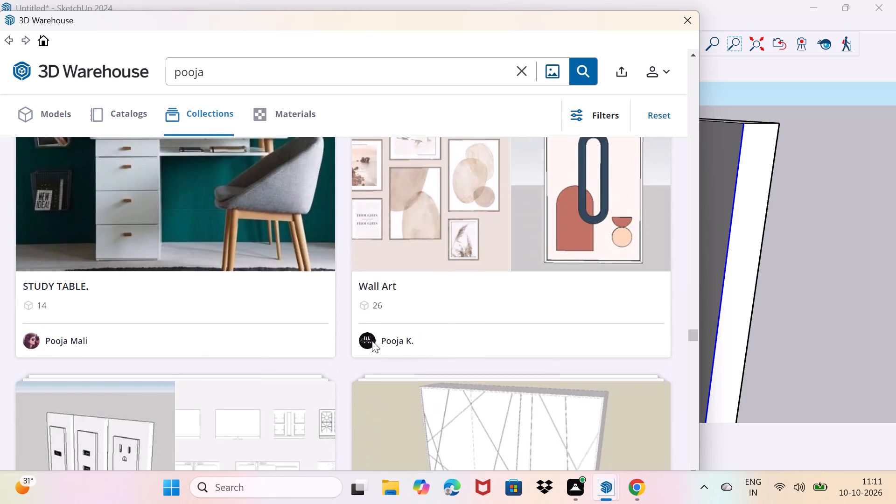
scroll(372, 341, down, 16)
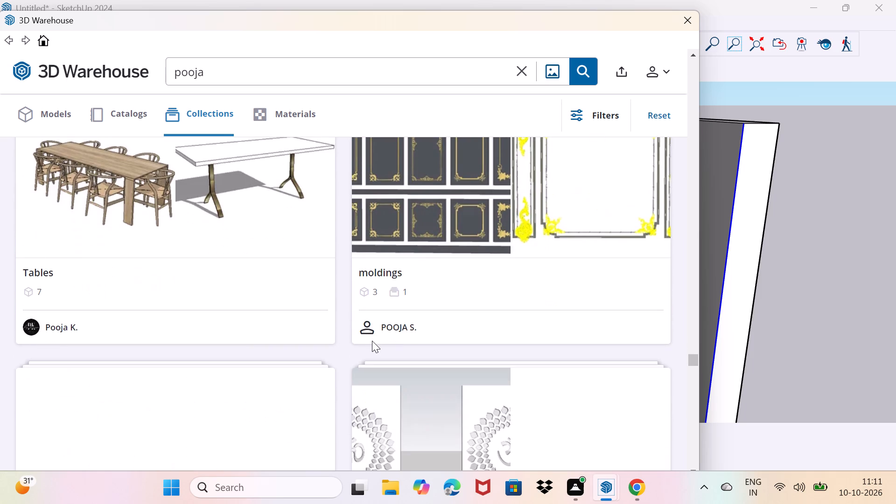
Look back over the earlier 3D Warehouse "pooja" collections, from the furniture sets up to the pooja room and pooja unit collections.
scroll(372, 341, up, 15)
scroll(372, 341, up, 6)
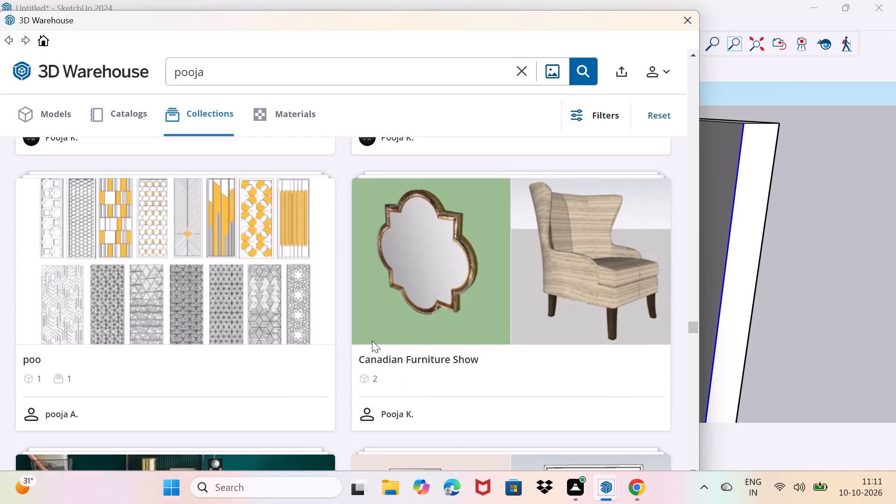
scroll(372, 341, up, 17)
scroll(372, 341, up, 5)
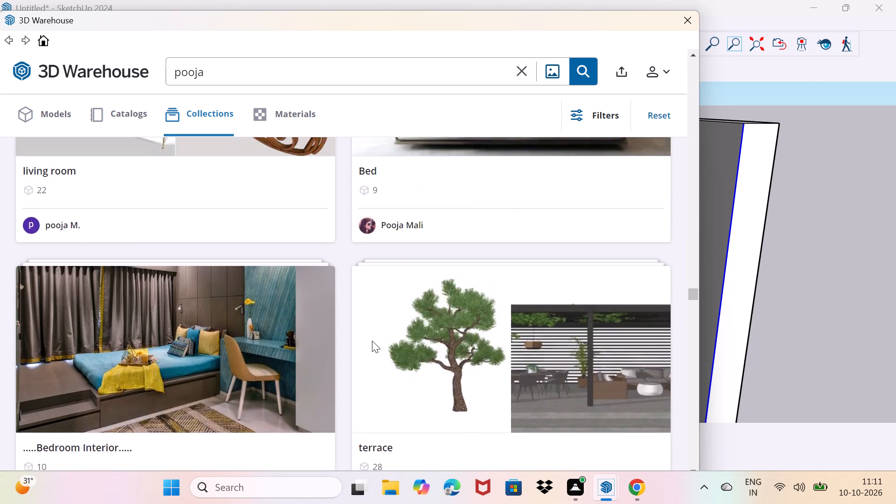
scroll(372, 341, up, 14)
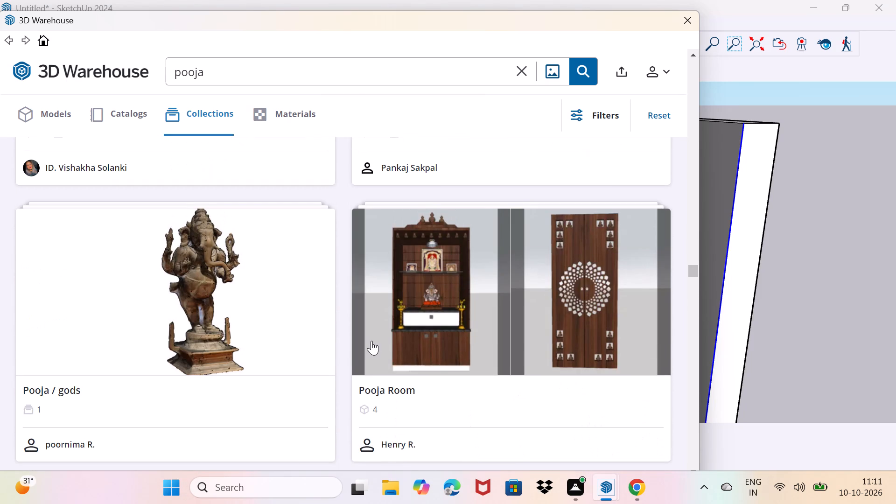
scroll(371, 341, up, 11)
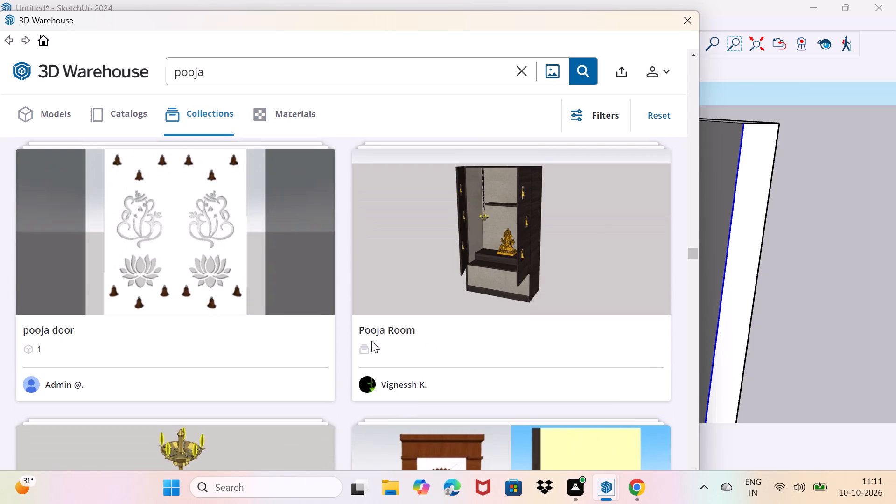
scroll(371, 341, down, 3)
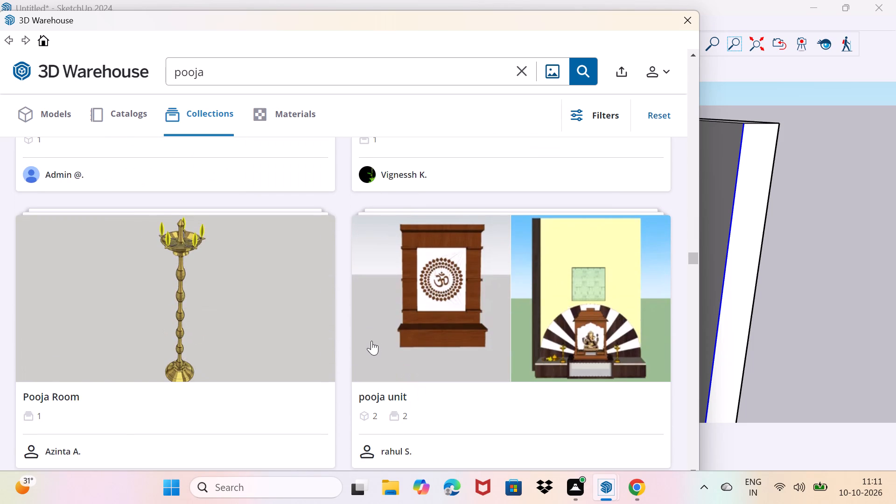
scroll(371, 341, up, 18)
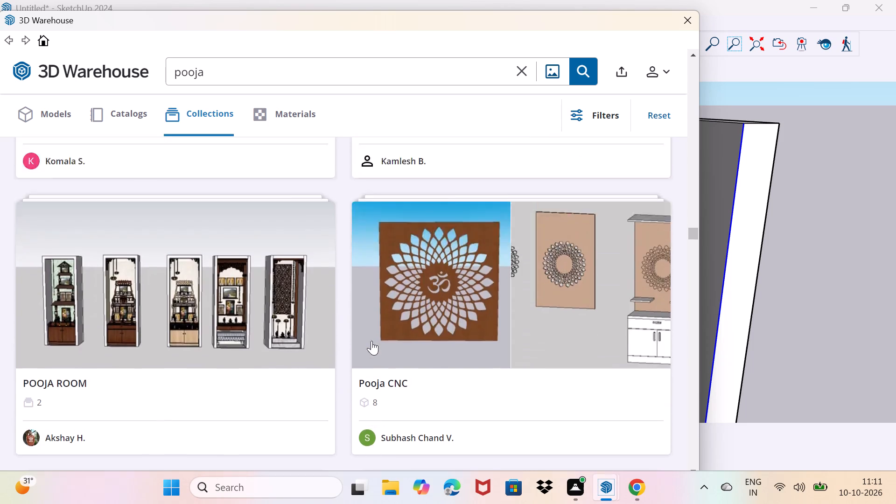
scroll(371, 341, up, 9)
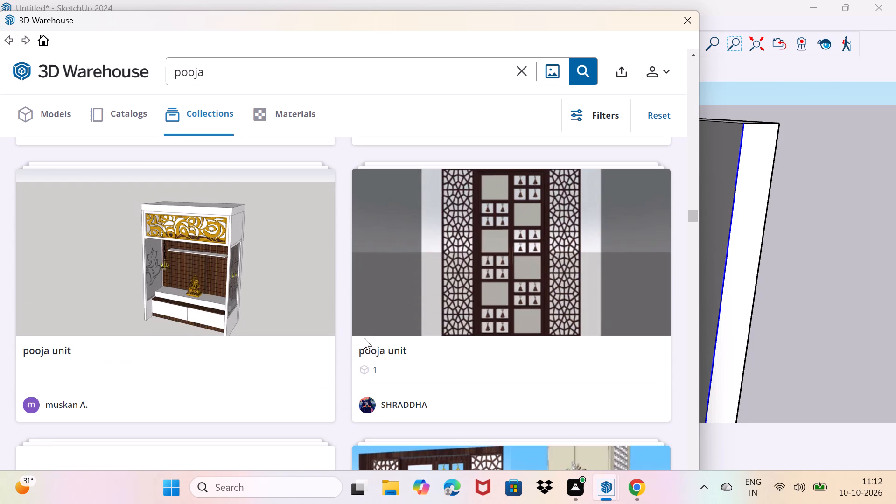
scroll(363, 338, up, 16)
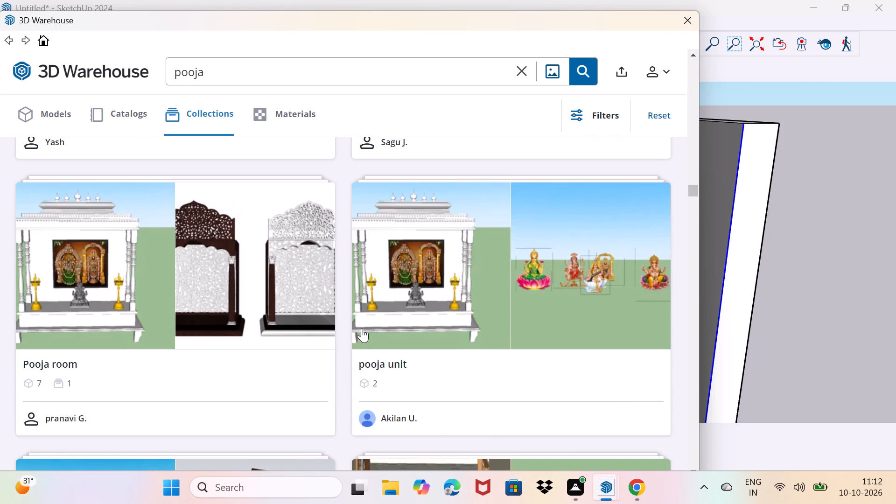
scroll(362, 328, up, 8)
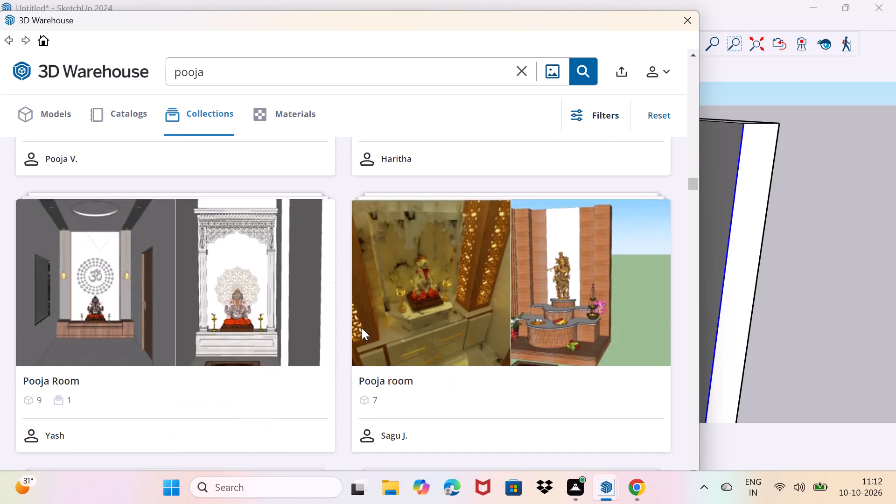
scroll(362, 328, up, 8)
scroll(362, 328, down, 3)
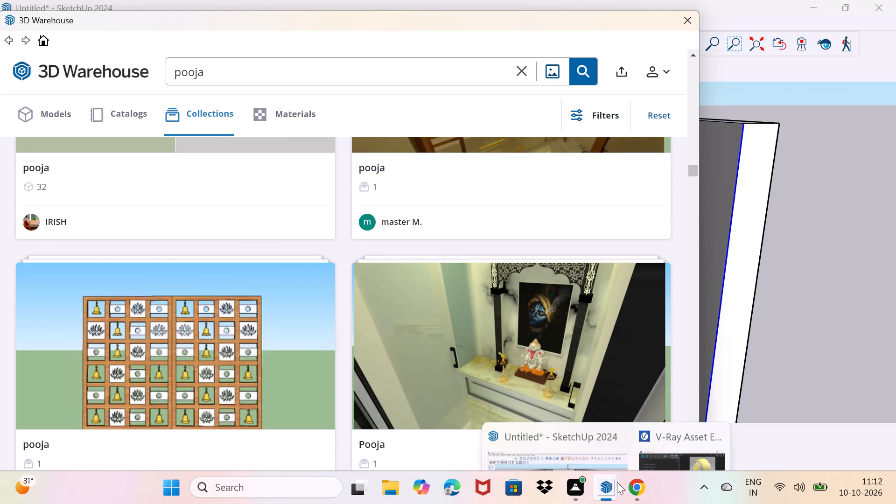
Switch to Pinterest in Chrome, return to the Krishna shrine reference, visually search small areas beside a deity frame and on the drawers, and close it.
click(631, 484)
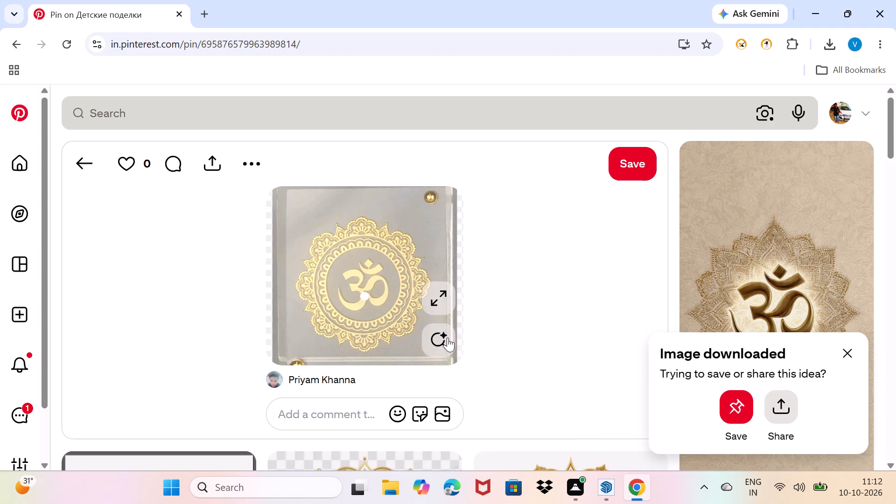
click(91, 167)
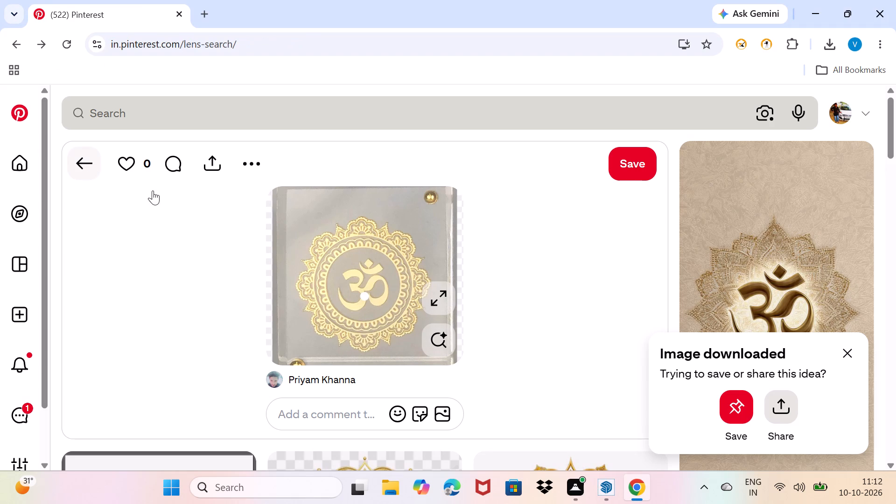
scroll(394, 297, down, 5)
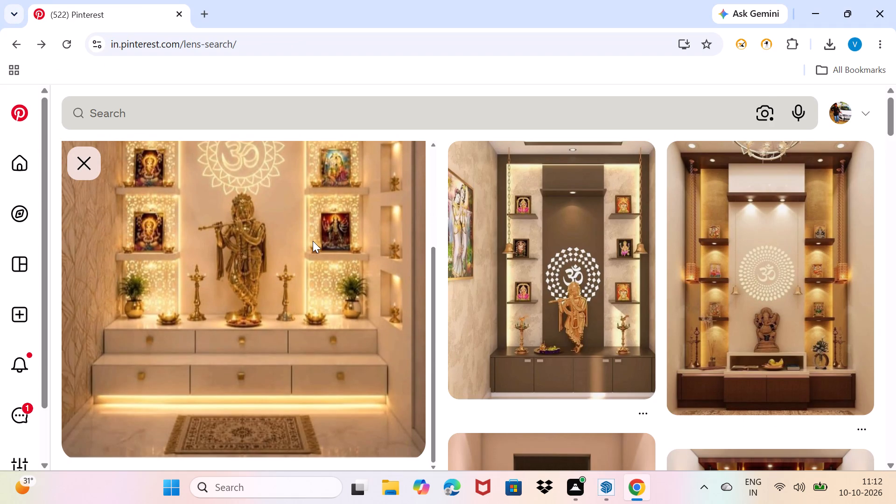
drag(309, 240, 325, 260)
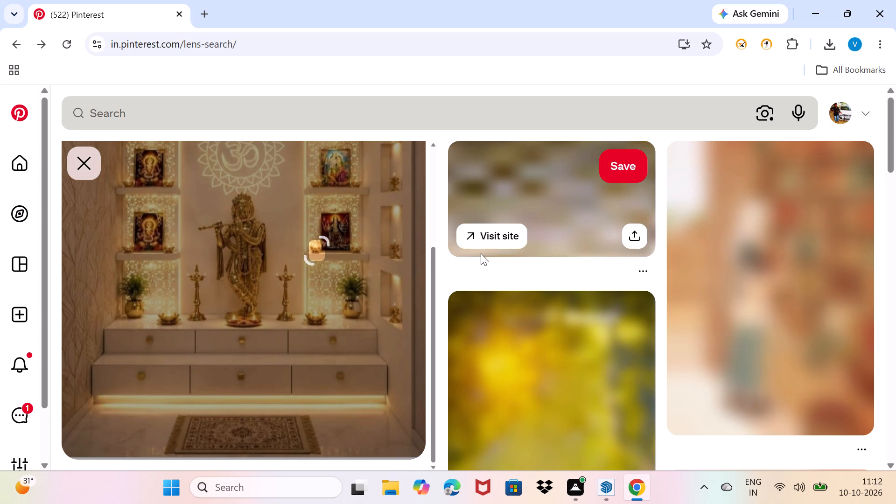
scroll(503, 324, down, 6)
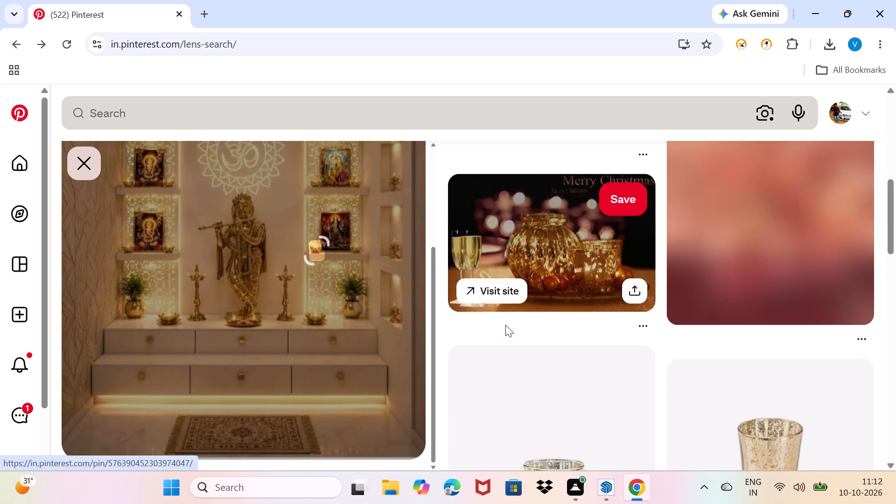
scroll(505, 325, down, 3)
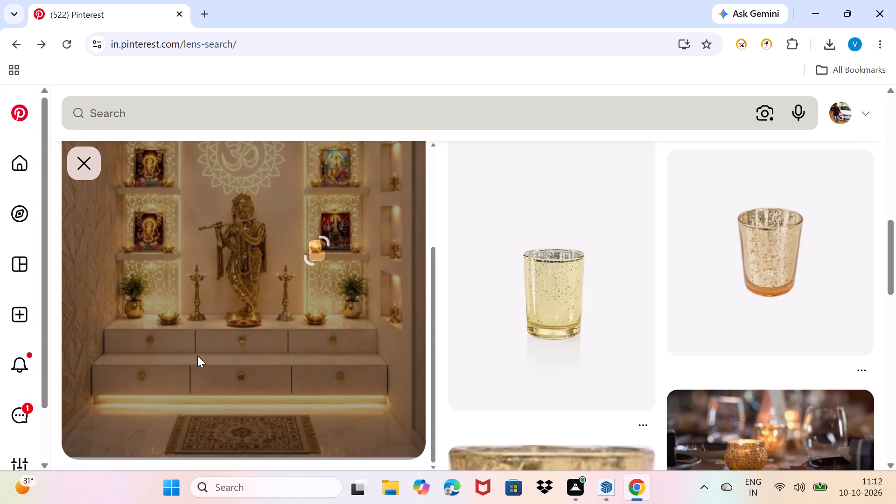
drag(195, 356, 199, 350)
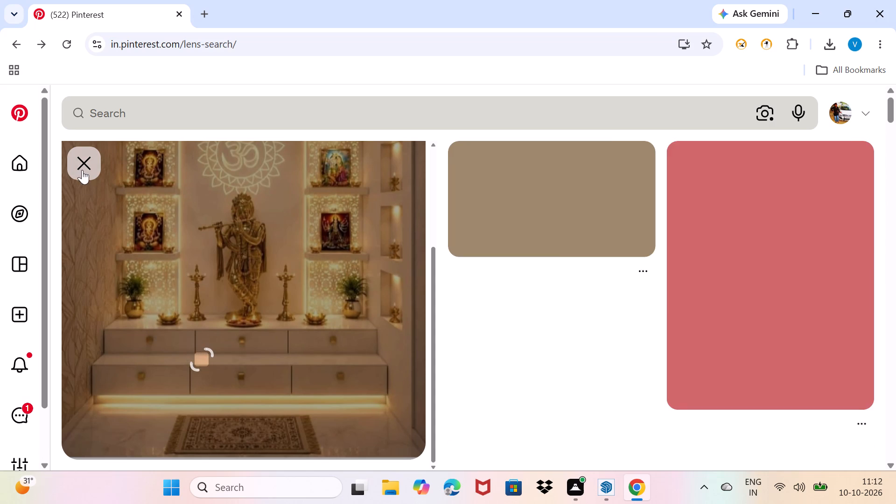
click(82, 170)
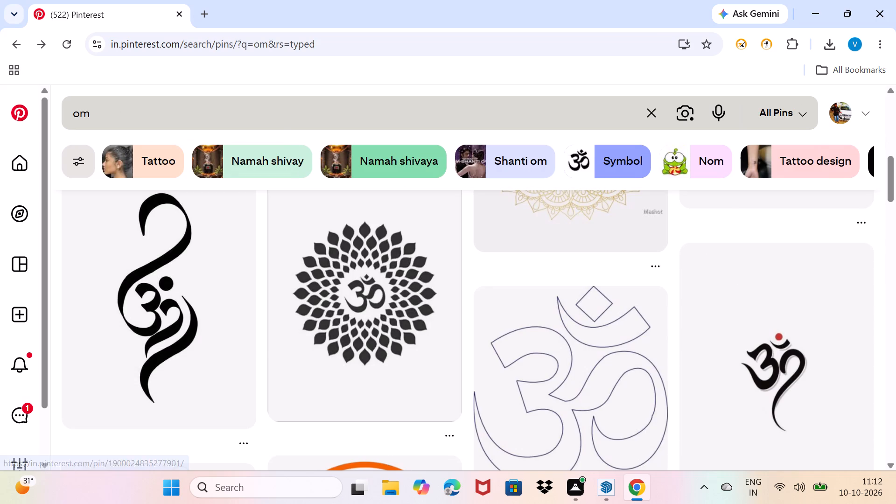
Replace the "om" search on Pinterest with the suggestion "pooja metal door design" and look through the door pins.
click(283, 115)
key(Return)
key(Return)
text(po)
key(BackSpace)
key(BackSpace)
key(BackSpace)
key(BackSpace)
key(BackSpace)
key(BackSpace)
key(BackSpace)
key(BackSpace)
key(BackSpace)
key(BackSpace)
key(BackSpace)
key(BackSpace)
key(BackSpace)
key(BackSpace)
key(BackSpace)
key(BackSpace)
key(BackSpace)
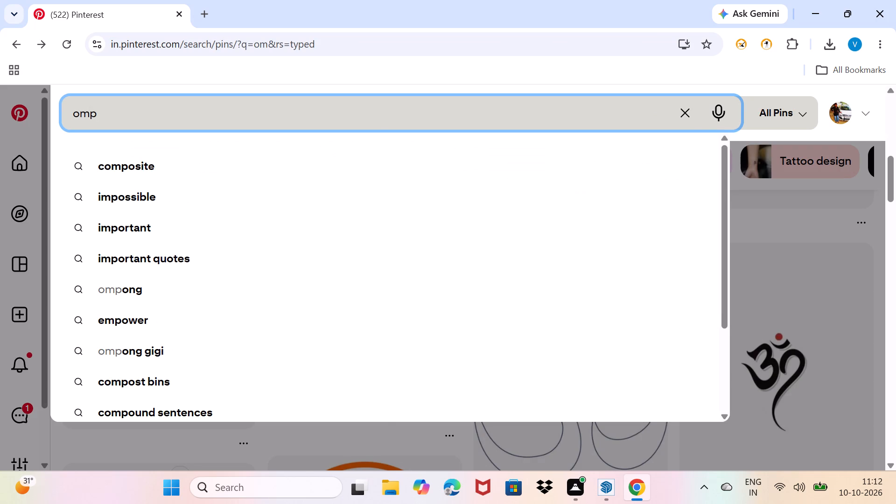
text(po)
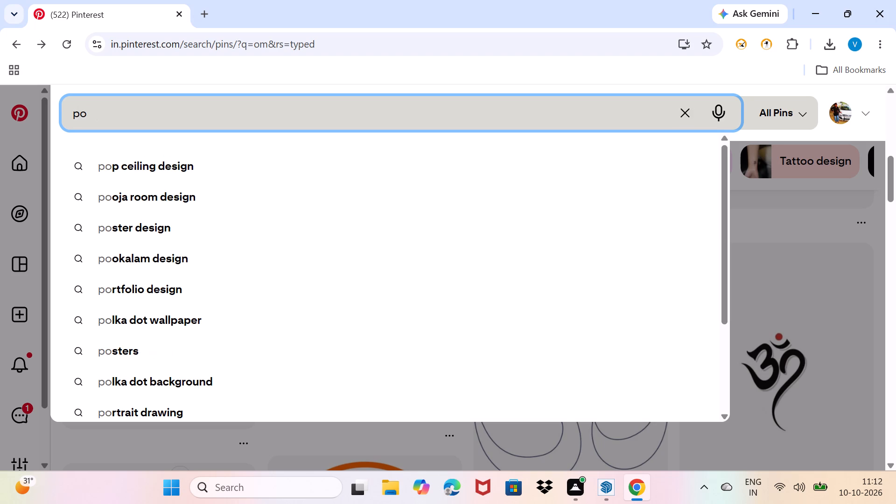
text(oja)
key(space)
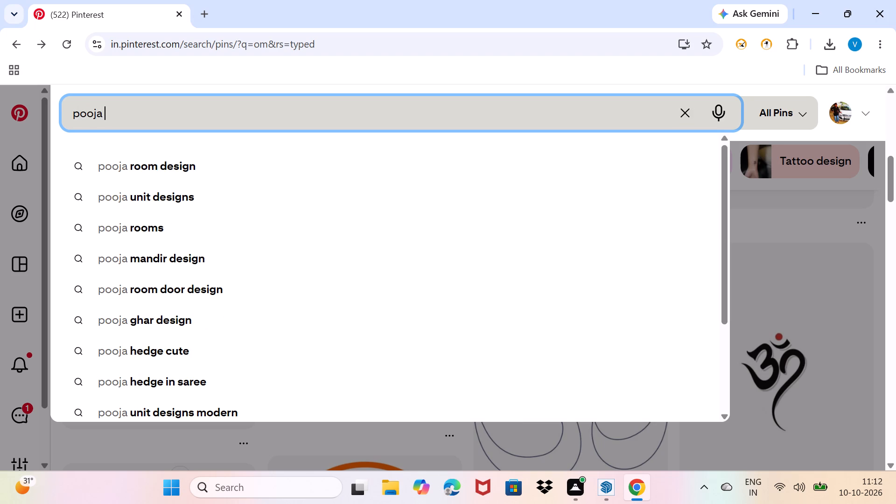
key(space)
key(m)
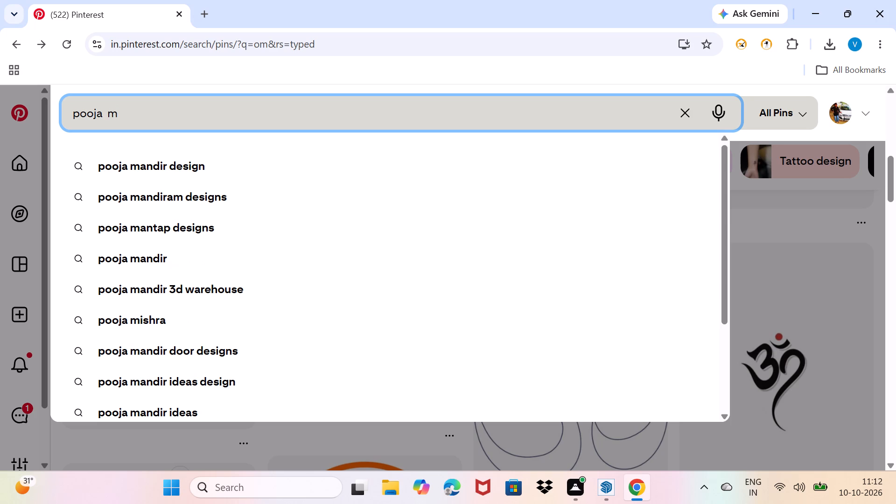
key(e)
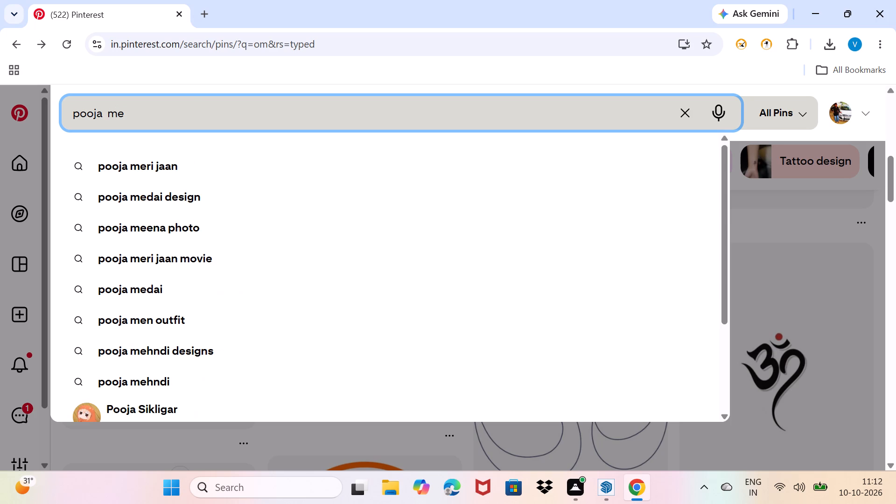
key(t)
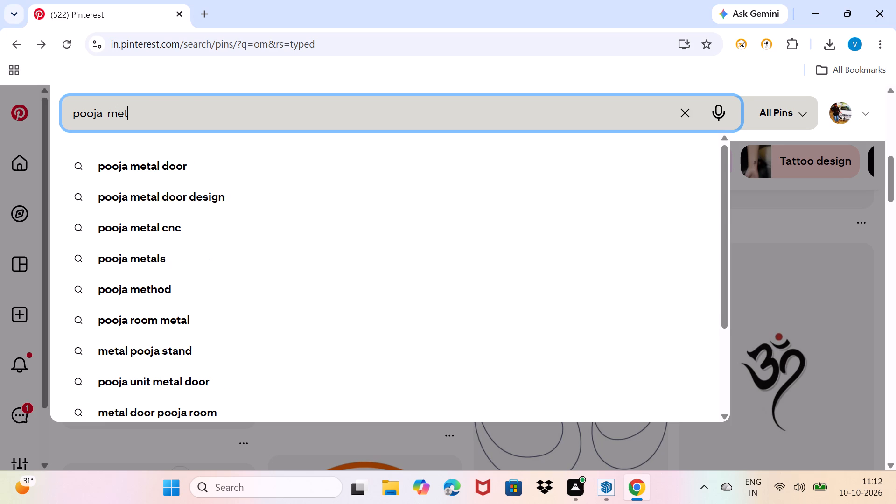
click(203, 194)
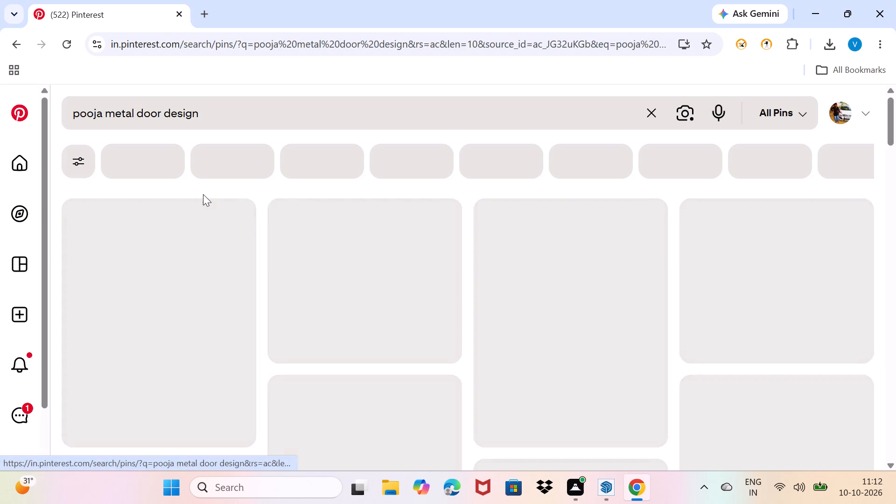
scroll(221, 163, down, 5)
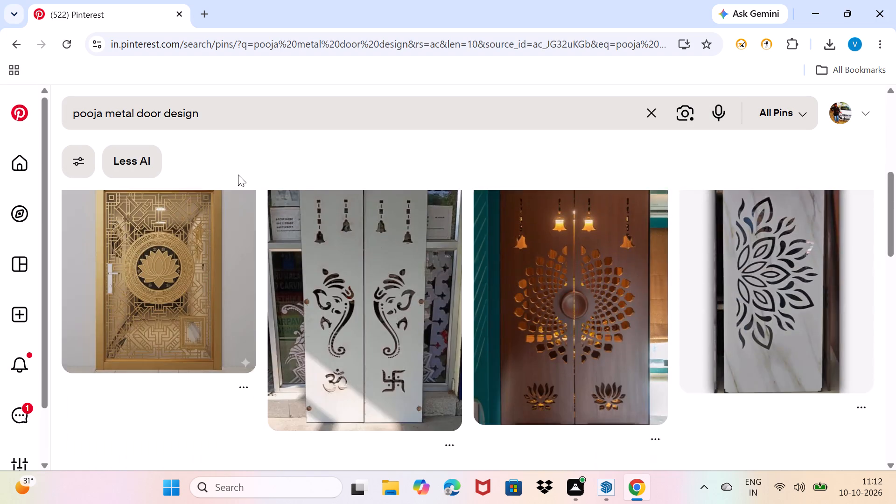
scroll(238, 177, down, 5)
Change the Pinterest search to the suggested term "pooja mandir design".
drag(219, 115, 212, 118)
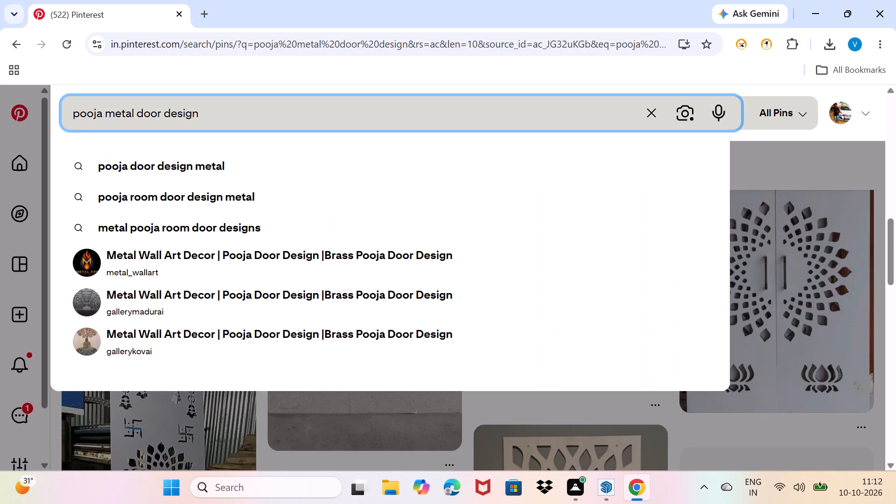
key(BackSpace)
key(BackSpace)
key(BackSpace)
key(BackSpace)
key(BackSpace)
key(BackSpace)
key(BackSpace)
key(BackSpace)
key(BackSpace)
key(BackSpace)
key(BackSpace)
key(BackSpace)
key(BackSpace)
key(BackSpace)
key(BackSpace)
key(BackSpace)
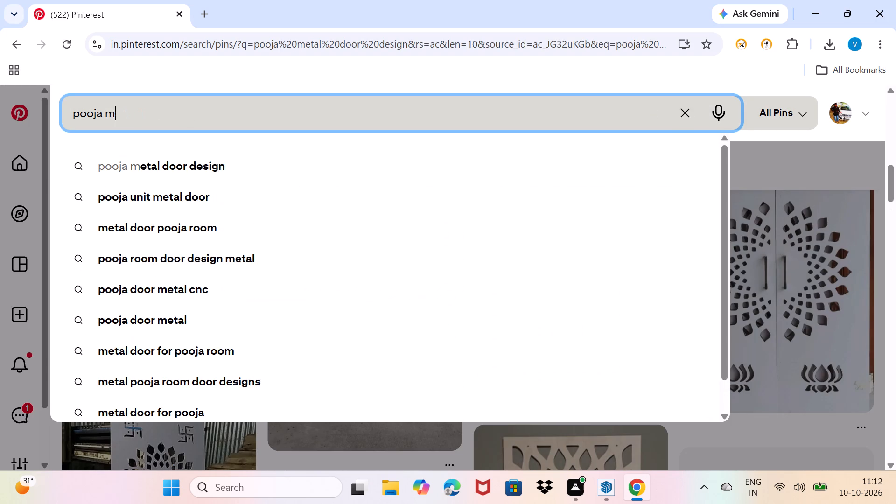
key(BackSpace)
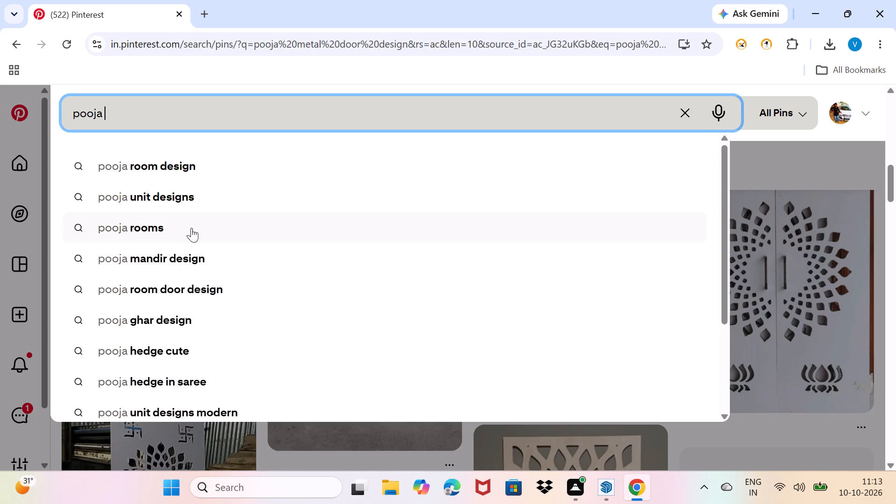
click(186, 262)
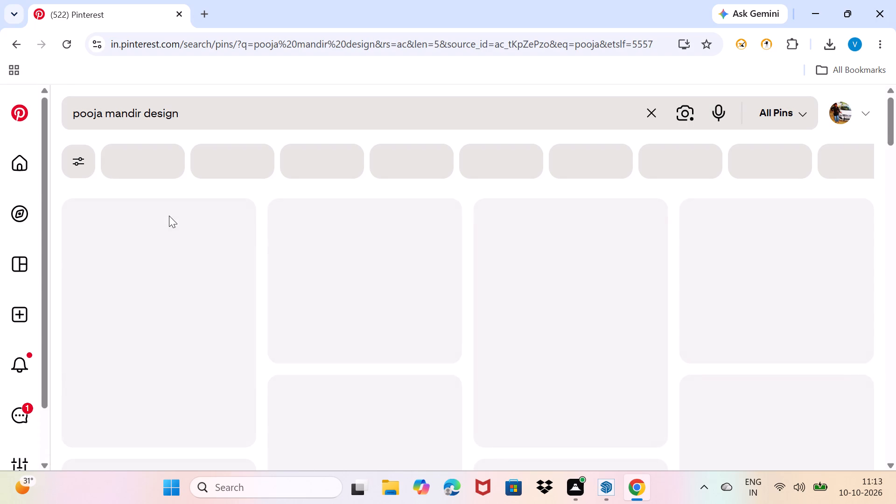
Switch to SketchUp's 3D Warehouse window and examine the "pooja" collections, from pooja sets through the pooja room, unit and door collections.
click(610, 490)
click(560, 434)
scroll(458, 324, down, 3)
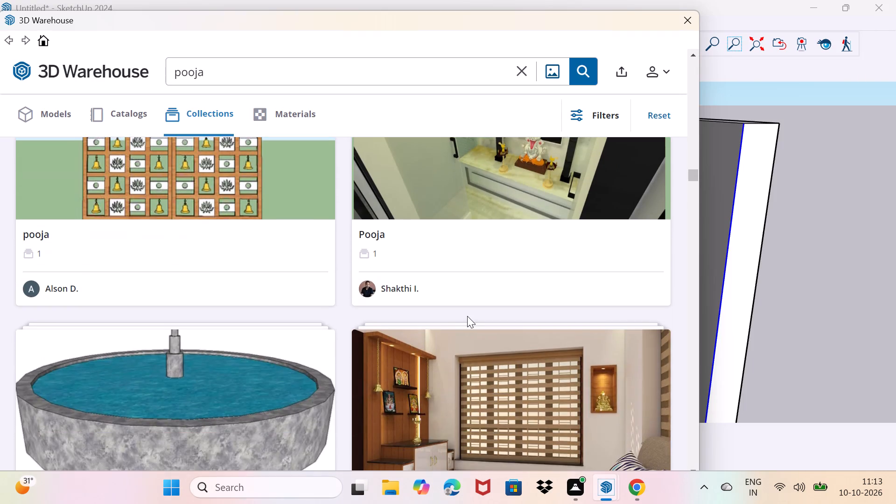
scroll(469, 322, down, 5)
scroll(469, 322, up, 3)
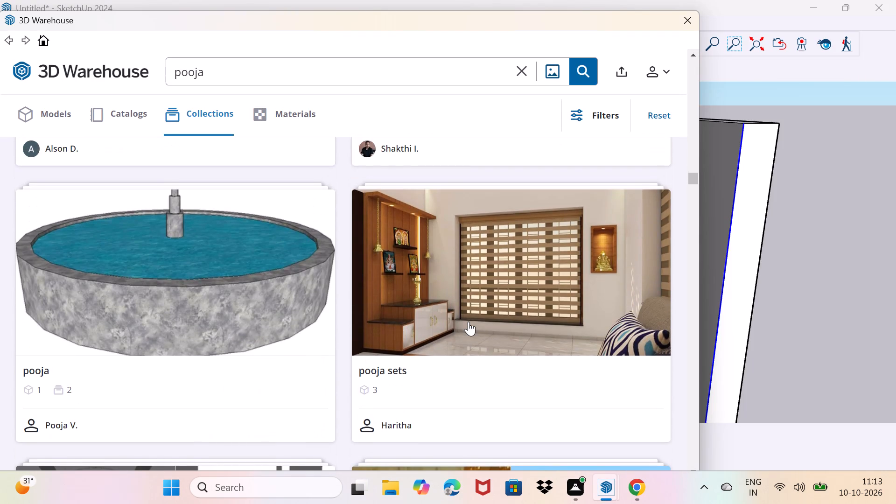
scroll(431, 302, down, 3)
scroll(430, 302, up, 4)
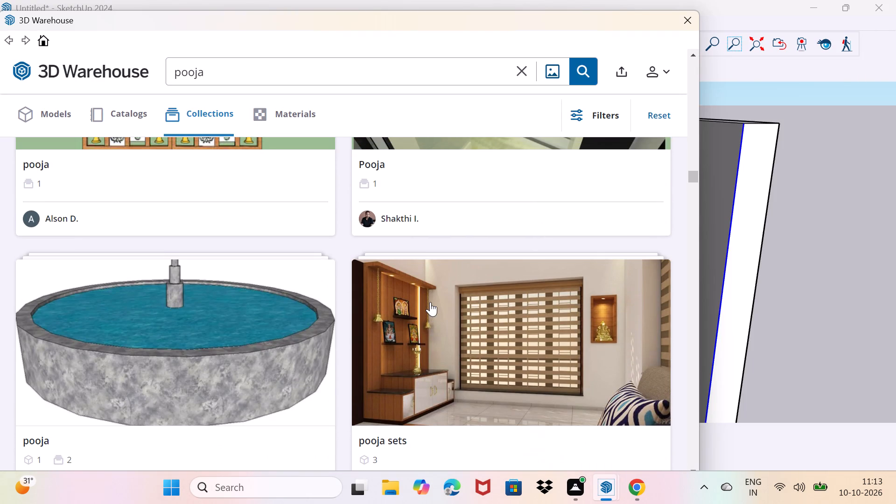
scroll(430, 302, down, 4)
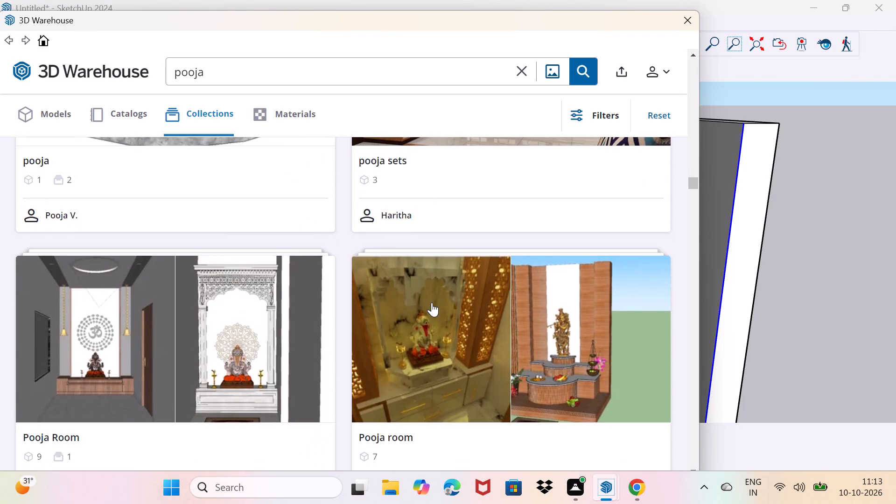
scroll(432, 302, down, 2)
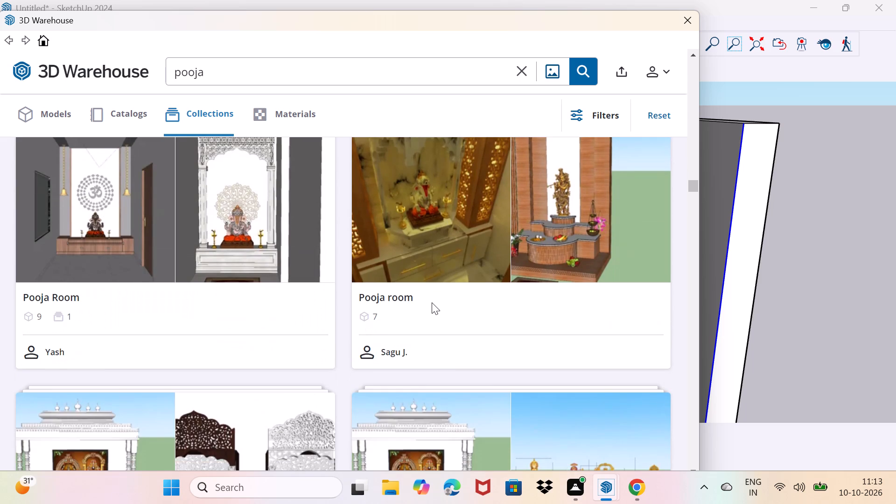
scroll(432, 302, down, 5)
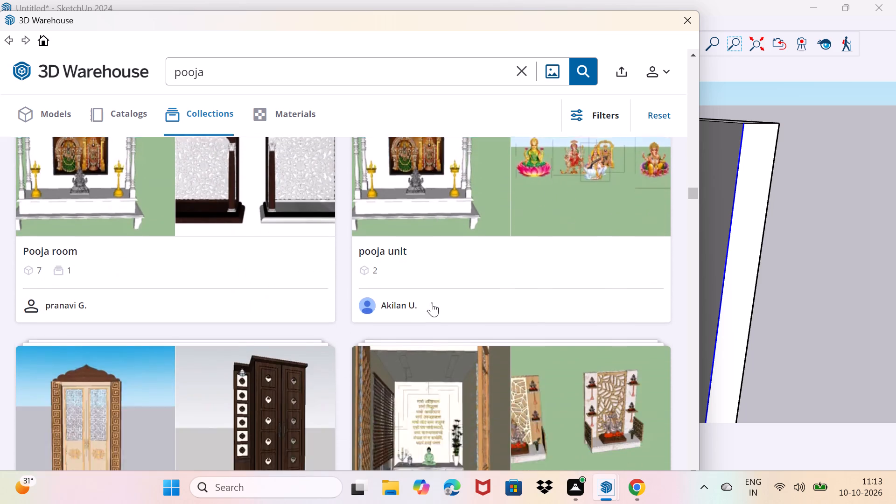
scroll(432, 302, down, 10)
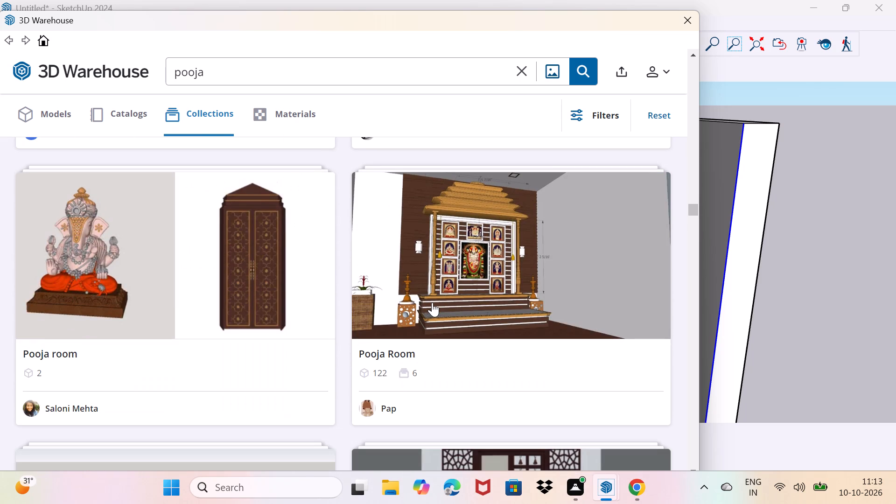
scroll(432, 302, down, 4)
scroll(315, 276, down, 3)
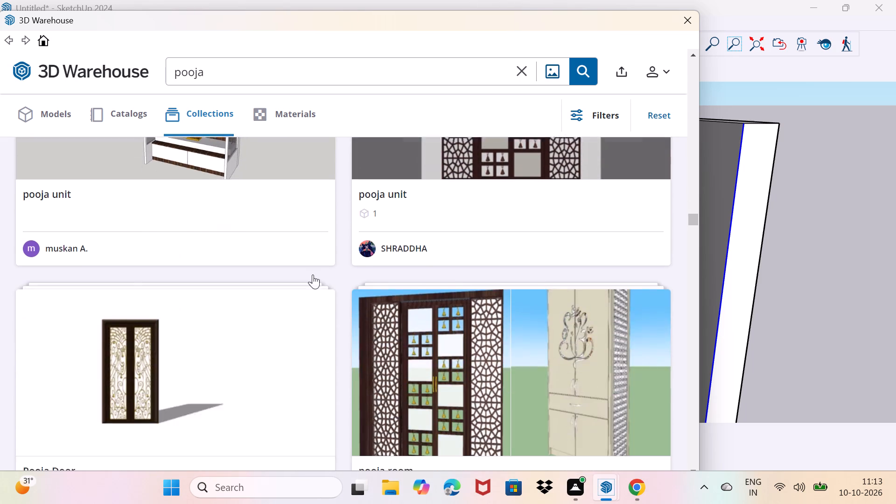
scroll(308, 272, down, 18)
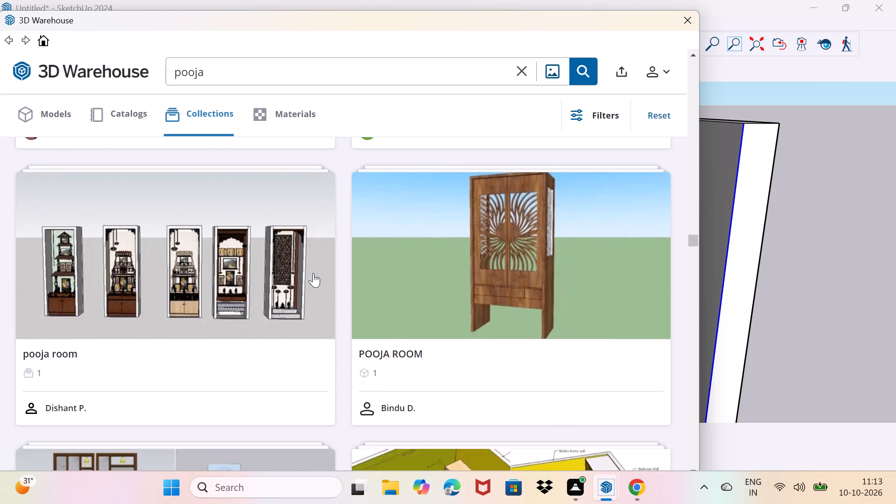
Look through the further "pooja" collections, from the remaining pooja rooms and gods to the wall dividers, moldings and decor sets.
scroll(315, 274, down, 12)
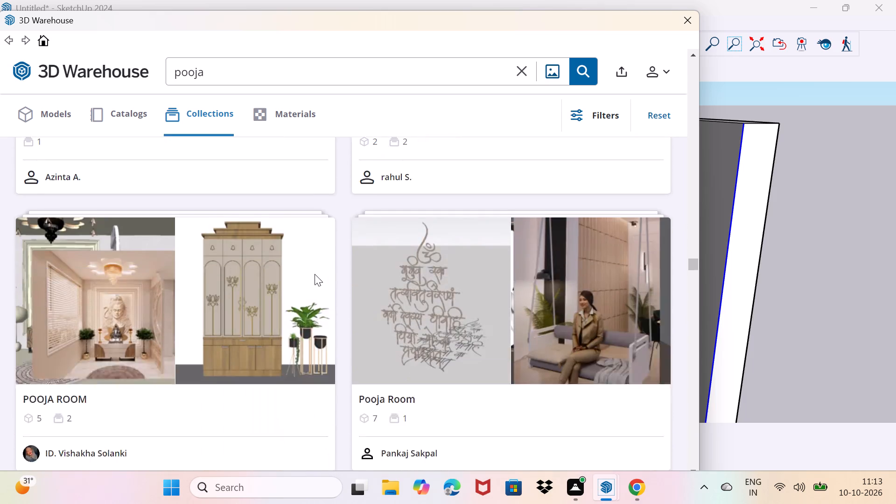
scroll(315, 274, up, 5)
scroll(315, 274, down, 6)
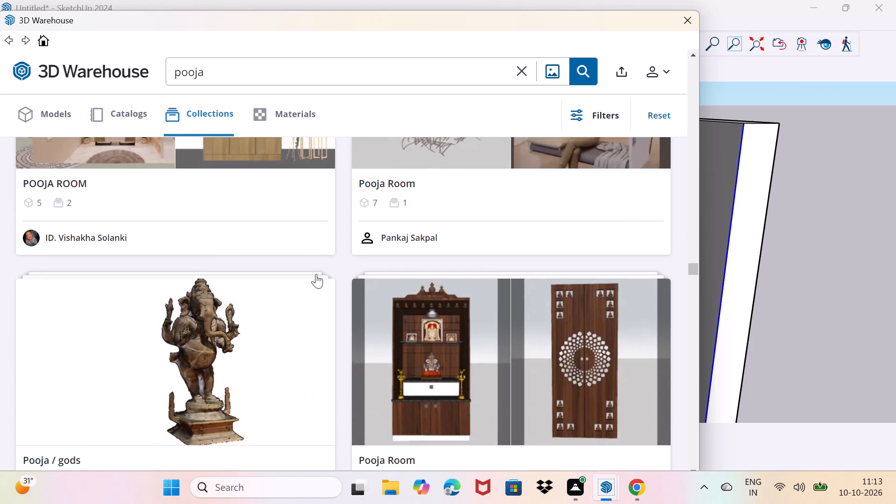
scroll(316, 274, down, 11)
scroll(317, 274, up, 3)
scroll(317, 274, down, 19)
scroll(319, 275, down, 6)
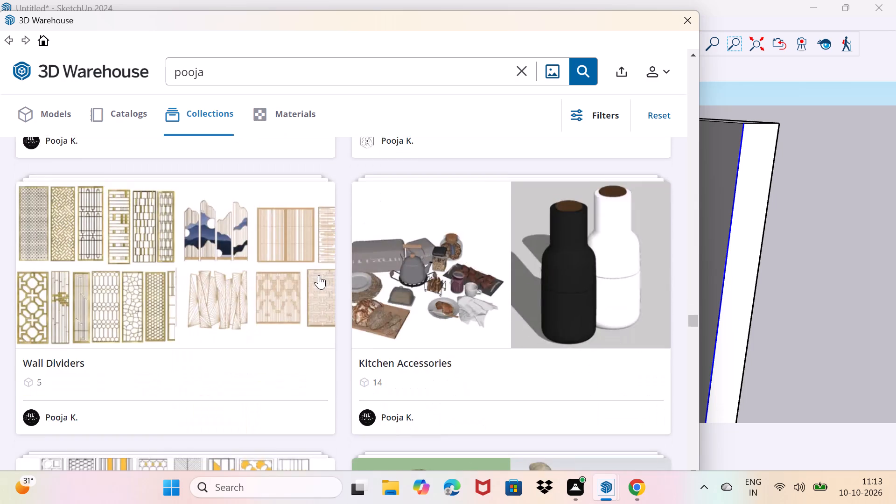
scroll(319, 275, down, 14)
scroll(319, 275, down, 14)
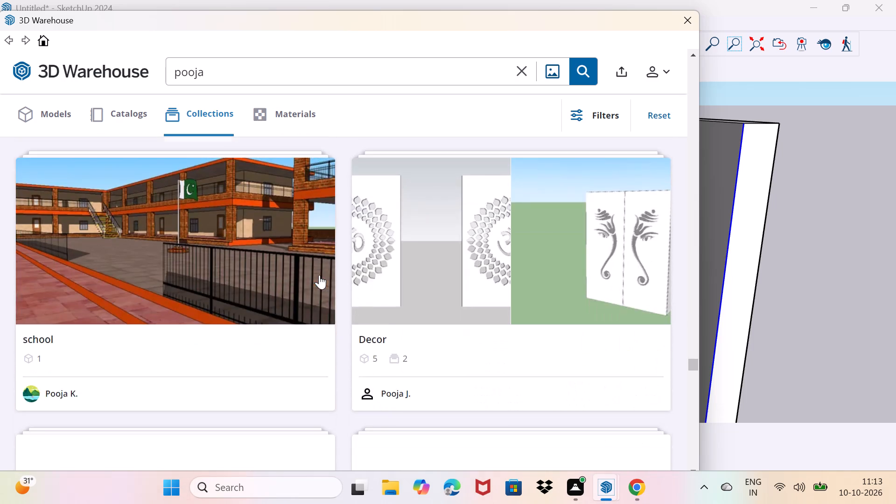
scroll(319, 275, down, 6)
Look back over the collections before the decor set, through the furniture, wall art, terrace and bedroom interior sets.
scroll(319, 275, up, 8)
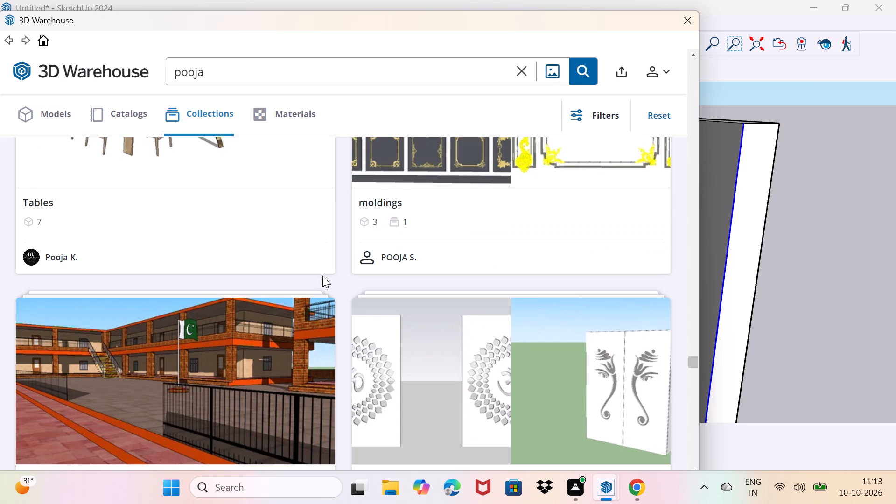
scroll(299, 325, up, 20)
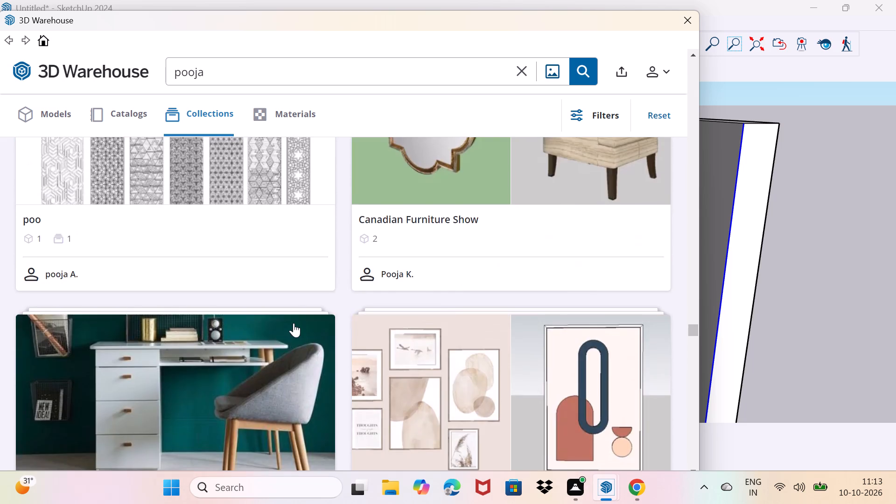
scroll(294, 323, up, 20)
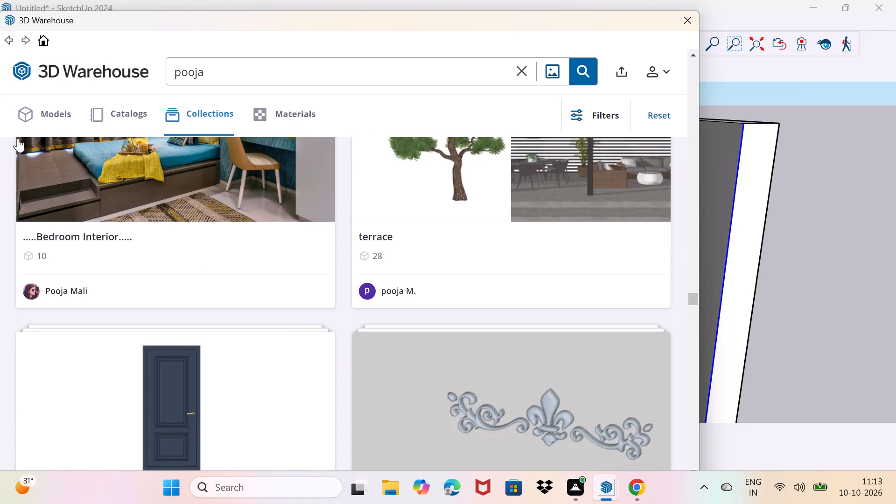
Switch the "pooja" search to individual models and examine the shrine, pooja unit and pooja room results.
click(50, 116)
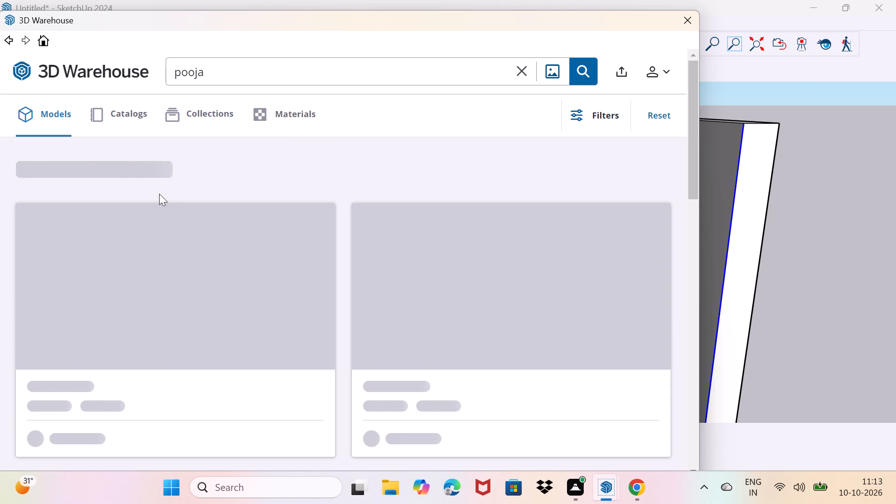
scroll(294, 294, down, 6)
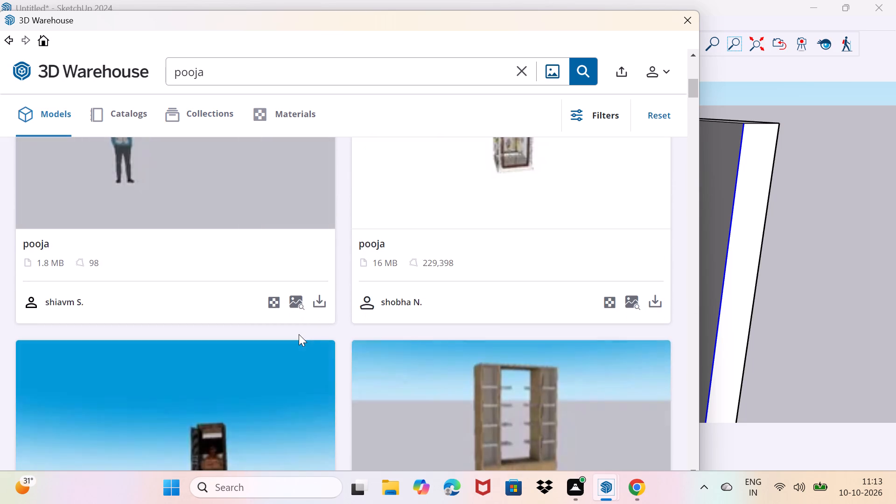
scroll(299, 334, down, 19)
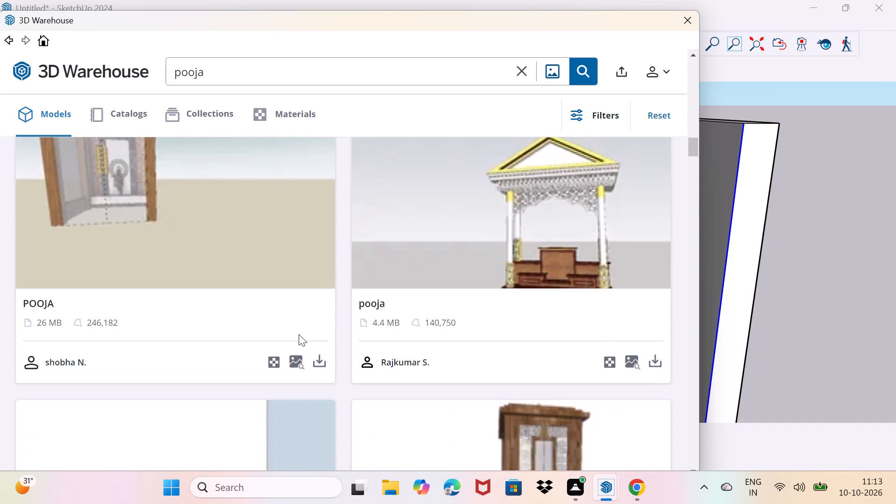
scroll(299, 334, down, 13)
scroll(299, 334, up, 7)
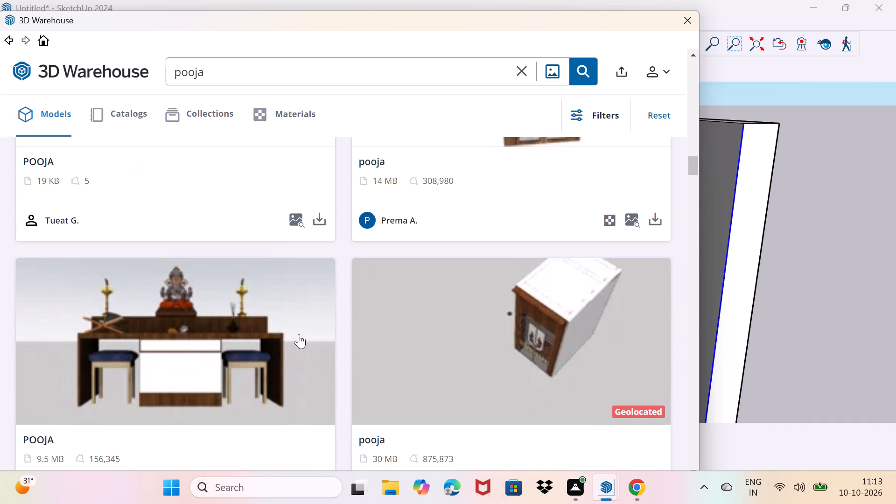
scroll(299, 334, down, 15)
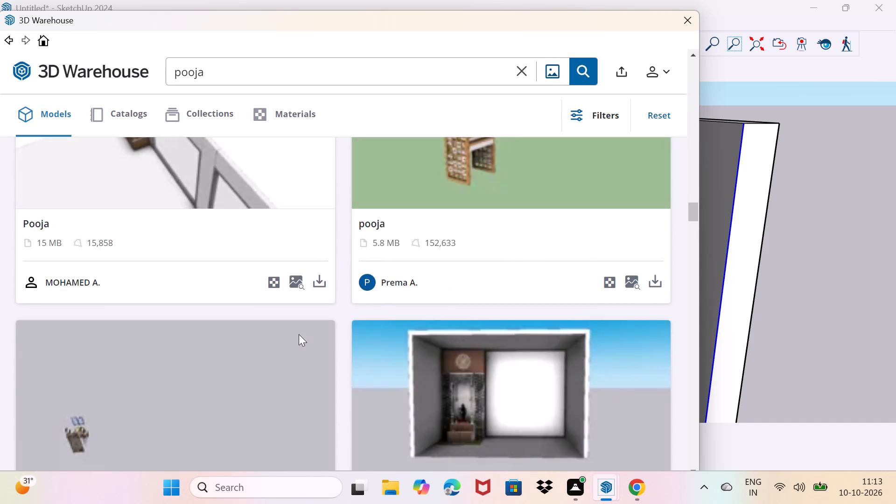
scroll(299, 334, down, 20)
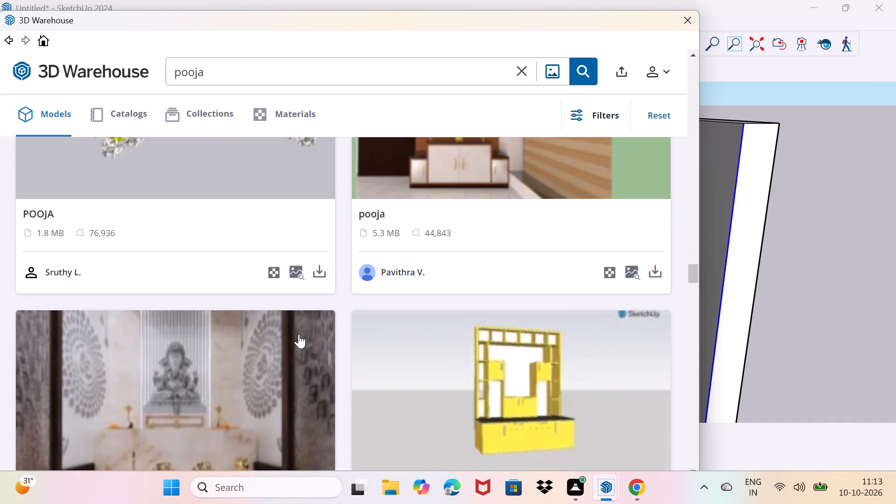
scroll(299, 334, down, 12)
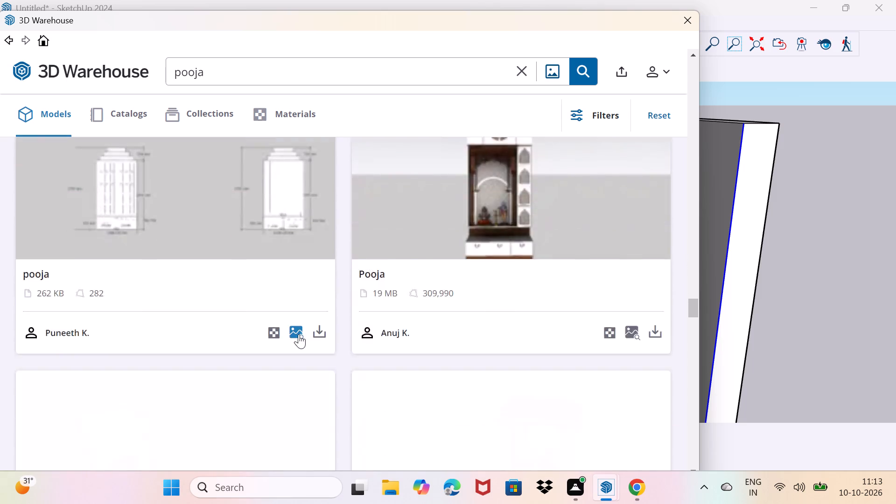
scroll(299, 334, down, 14)
Look through the further "pooja" models, from the pooja jali and pooja aarthi to the later pooja units and rooms.
scroll(299, 334, up, 1)
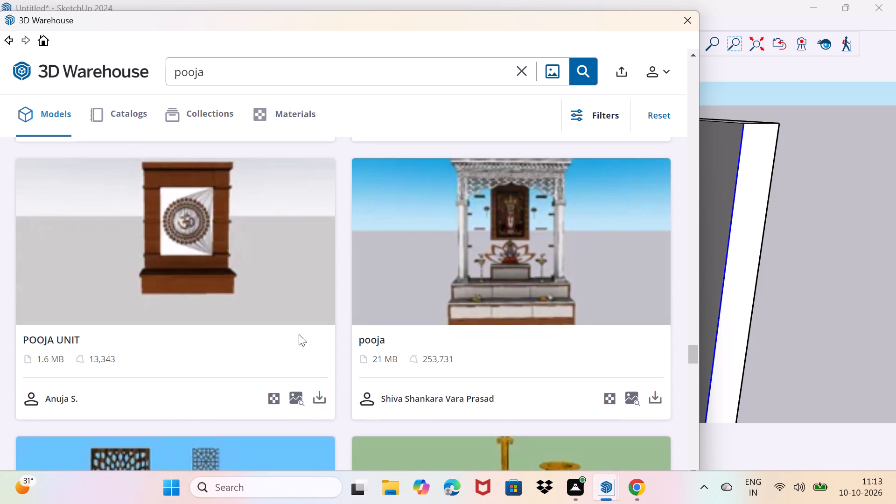
scroll(299, 334, up, 3)
scroll(299, 334, down, 9)
scroll(428, 320, up, 2)
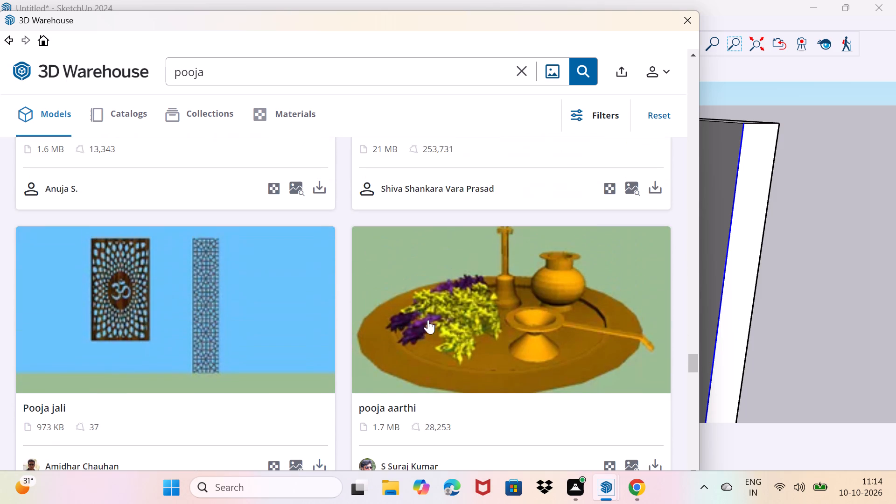
scroll(428, 320, down, 9)
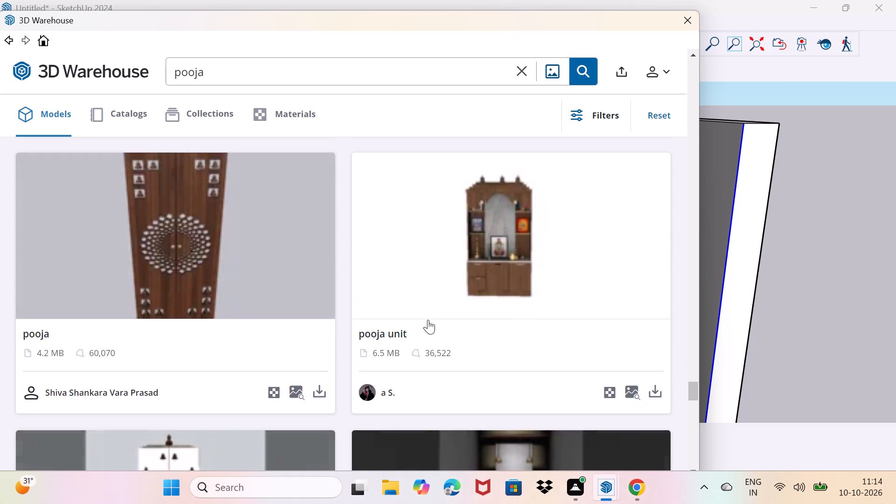
scroll(428, 320, down, 9)
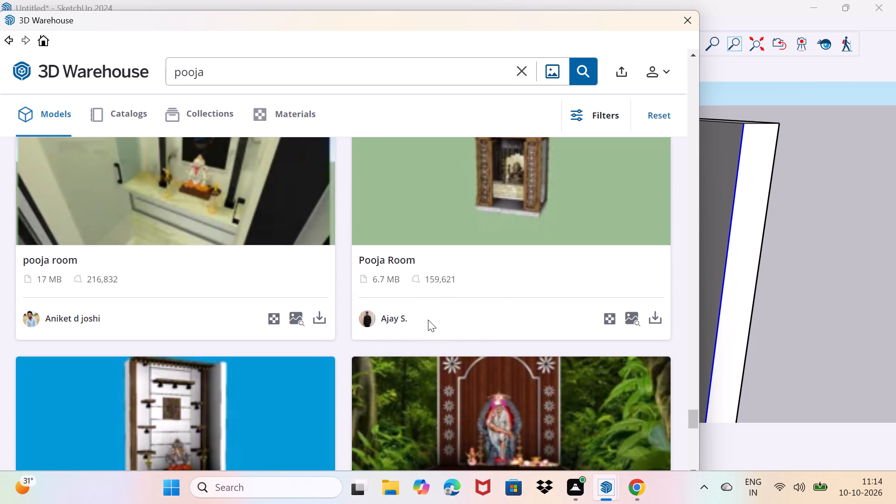
scroll(428, 320, down, 7)
scroll(428, 320, up, 4)
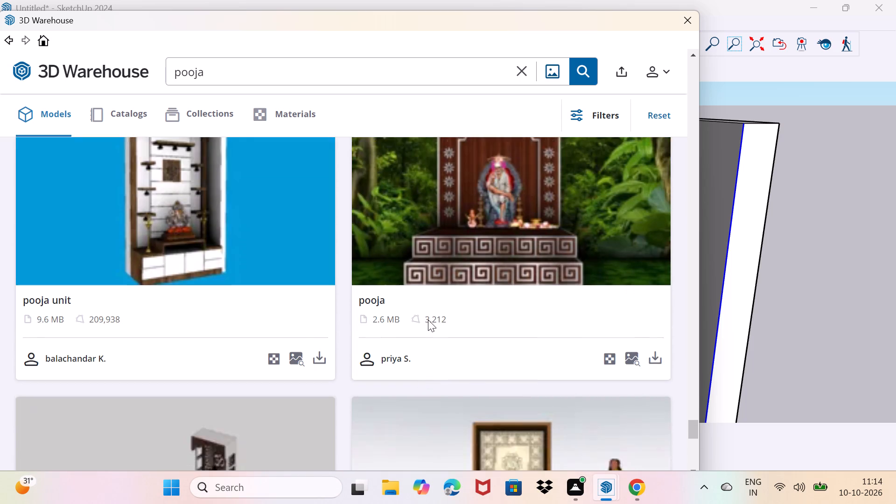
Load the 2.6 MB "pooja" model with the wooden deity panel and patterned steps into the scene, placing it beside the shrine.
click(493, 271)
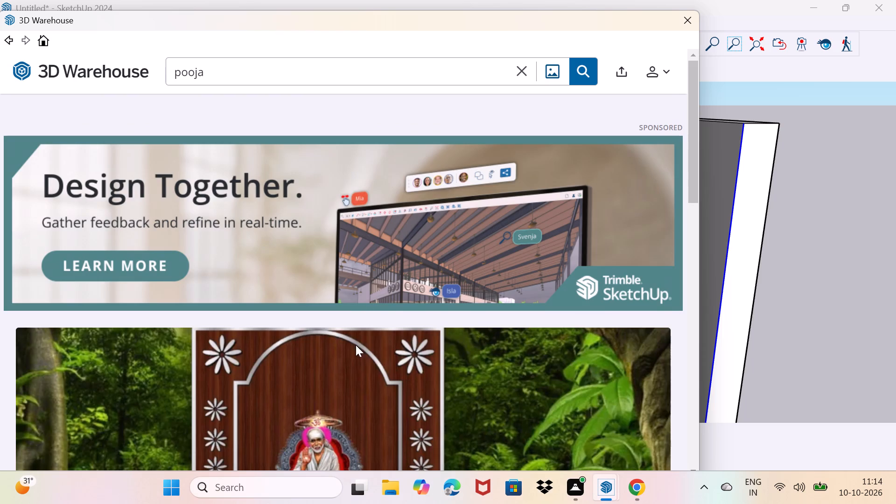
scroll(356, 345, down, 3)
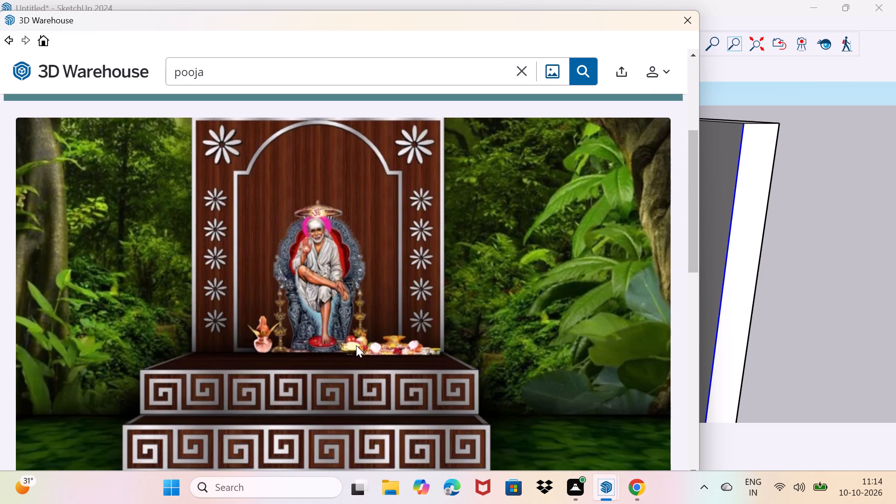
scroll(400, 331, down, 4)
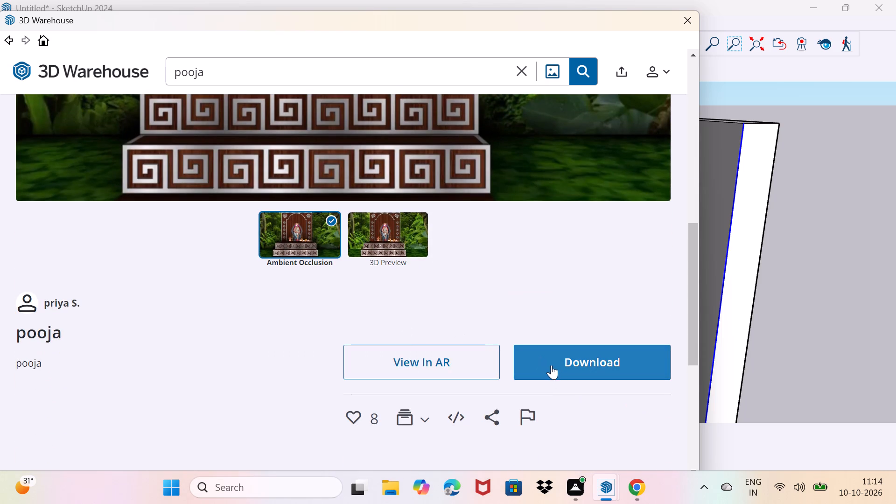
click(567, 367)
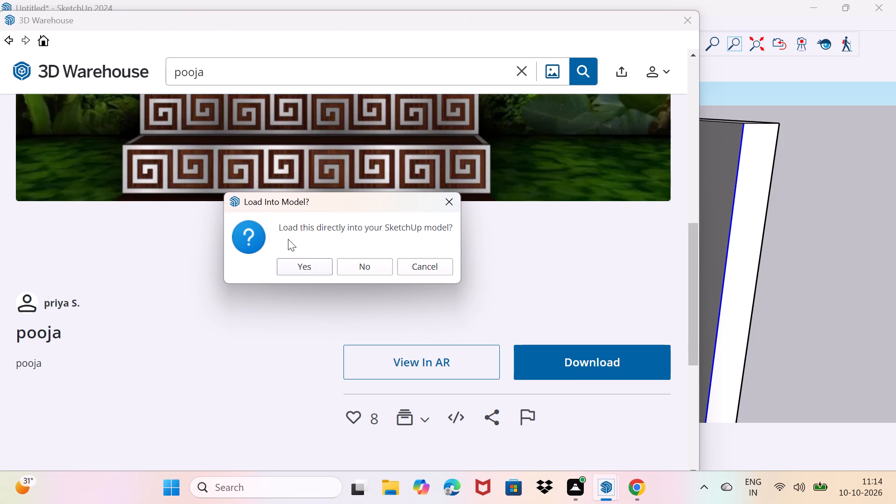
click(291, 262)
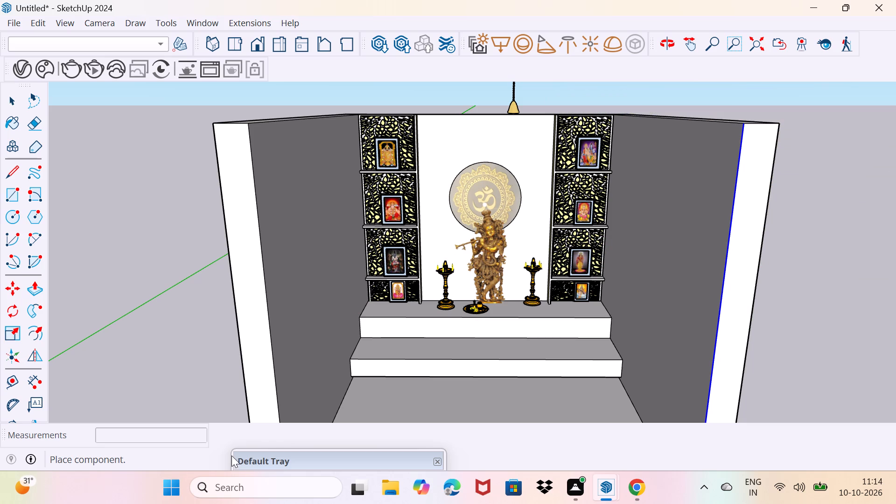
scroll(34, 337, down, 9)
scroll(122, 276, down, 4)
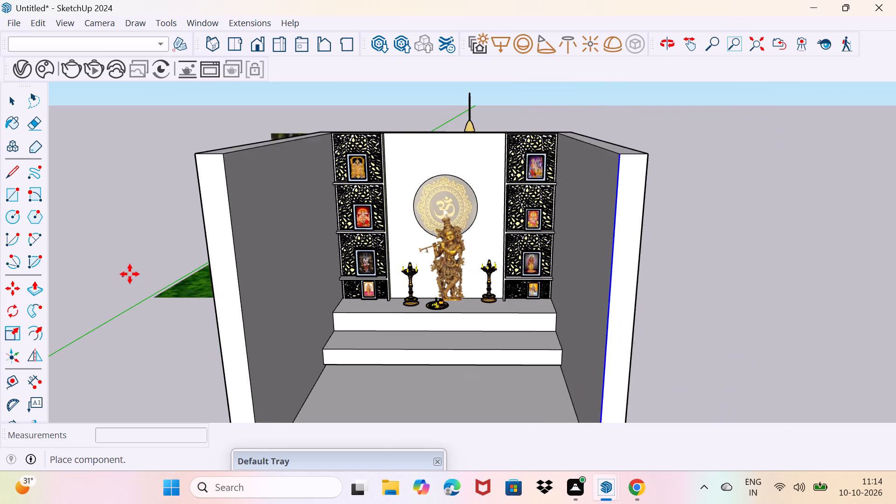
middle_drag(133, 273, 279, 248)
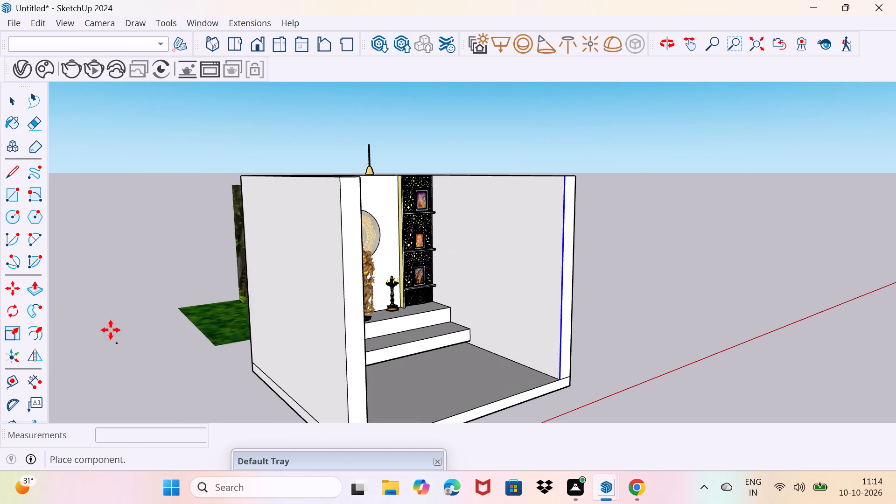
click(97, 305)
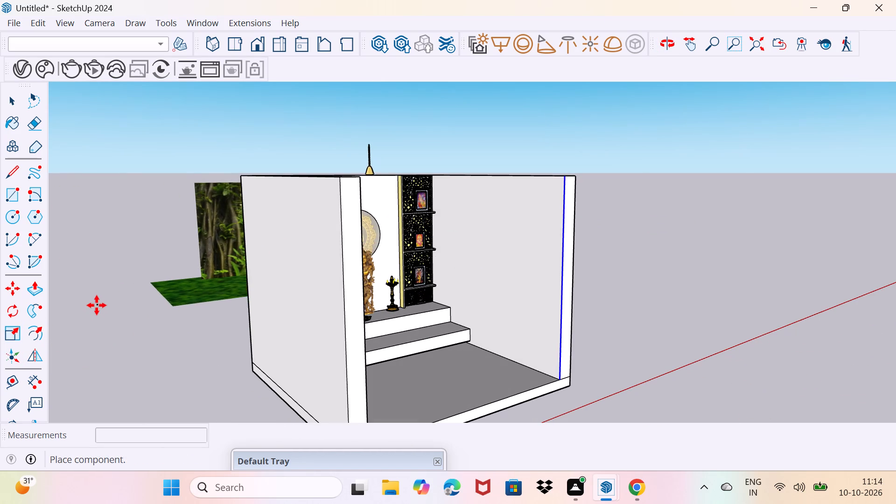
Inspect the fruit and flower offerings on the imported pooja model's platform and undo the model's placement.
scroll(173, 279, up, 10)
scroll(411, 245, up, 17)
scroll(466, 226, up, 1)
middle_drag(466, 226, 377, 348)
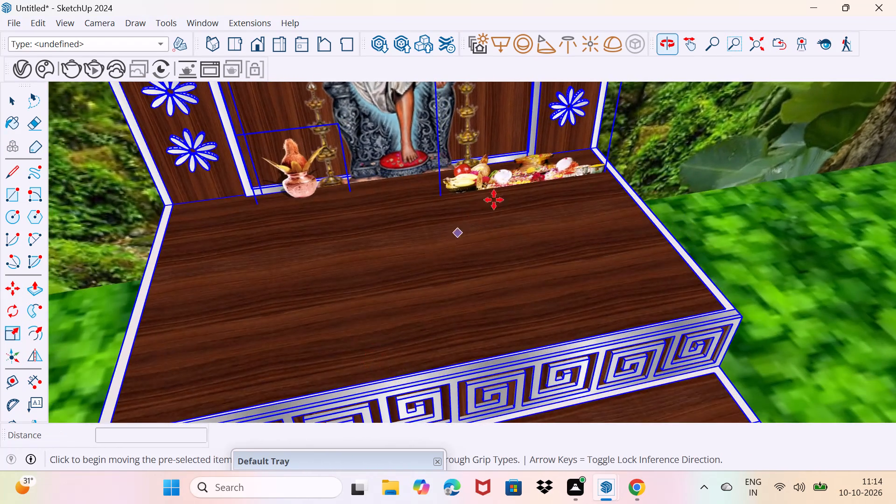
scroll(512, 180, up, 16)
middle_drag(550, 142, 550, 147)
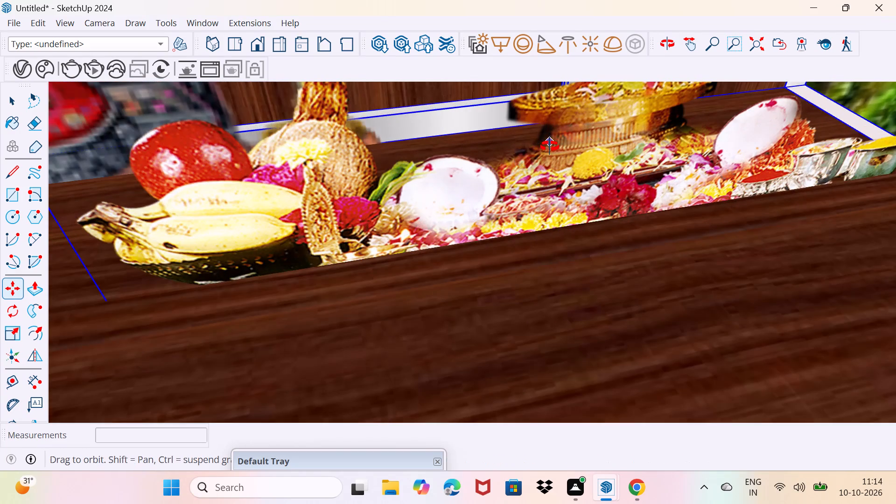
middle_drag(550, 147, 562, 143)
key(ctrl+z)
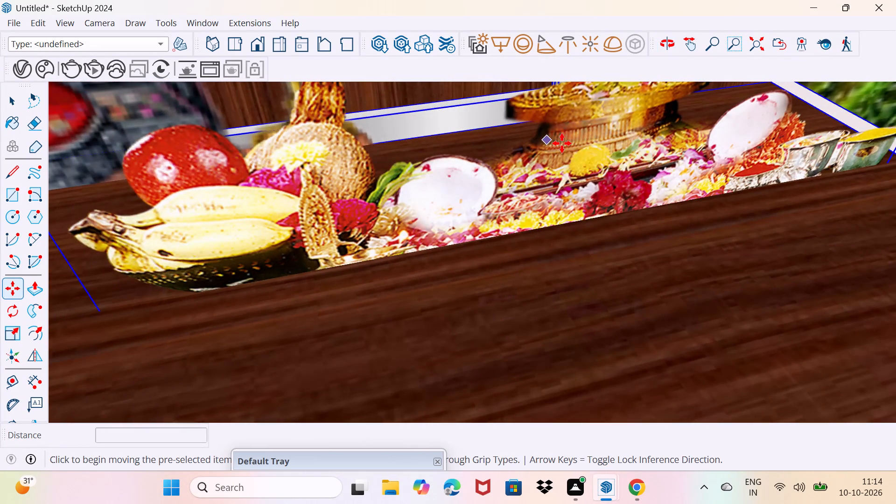
Divide the upper step's front face into three equal panels by copying its left vertical edge to the opposite end with /3.
scroll(528, 148, down, 6)
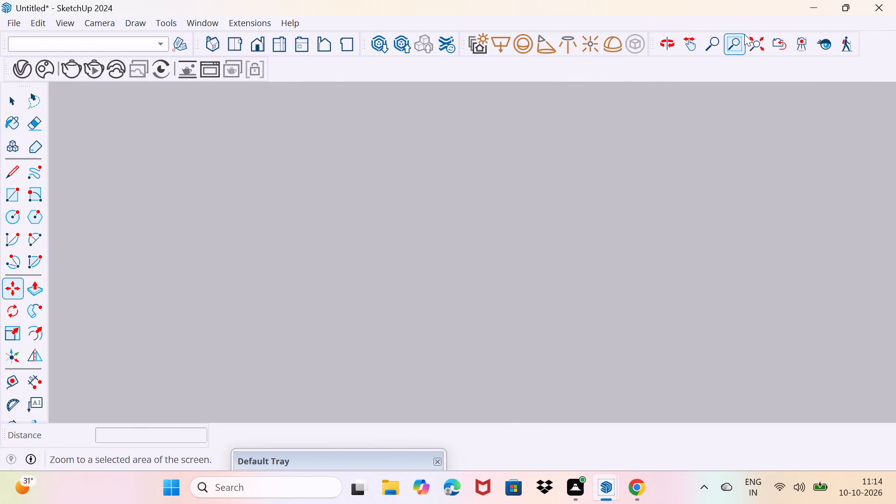
click(748, 41)
scroll(555, 189, up, 3)
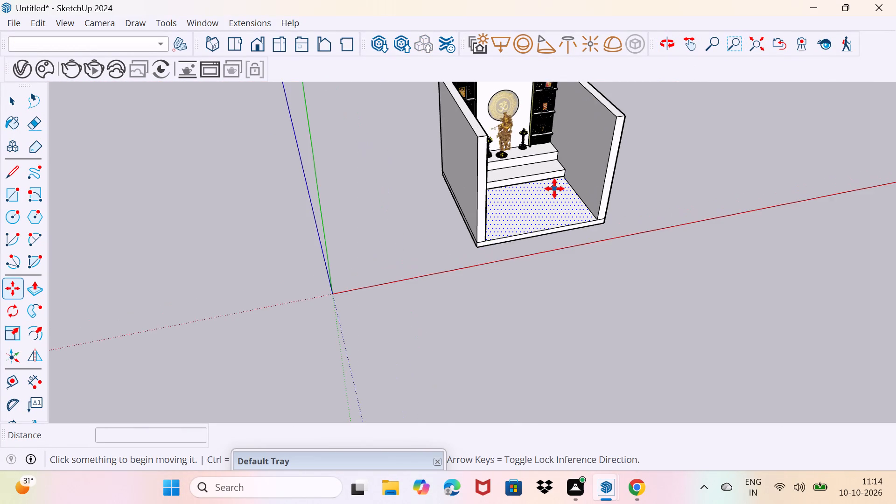
middle_drag(554, 189, 497, 128)
scroll(527, 150, up, 5)
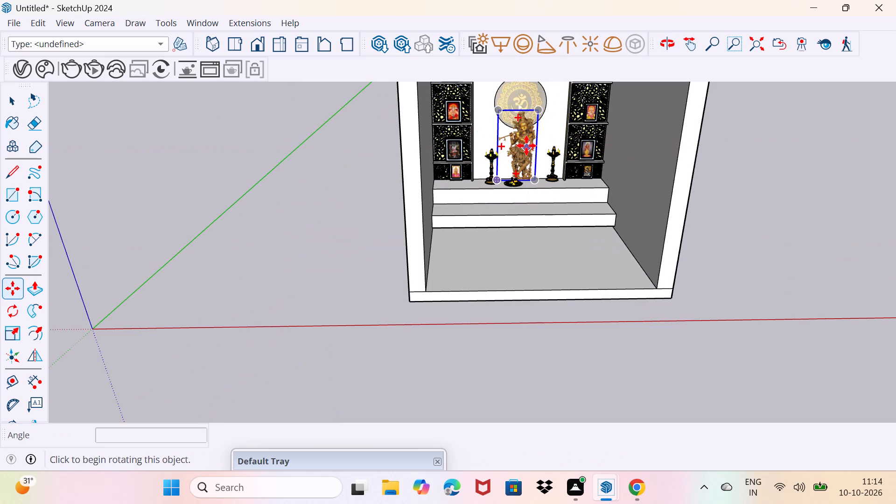
key(space)
scroll(508, 162, up, 4)
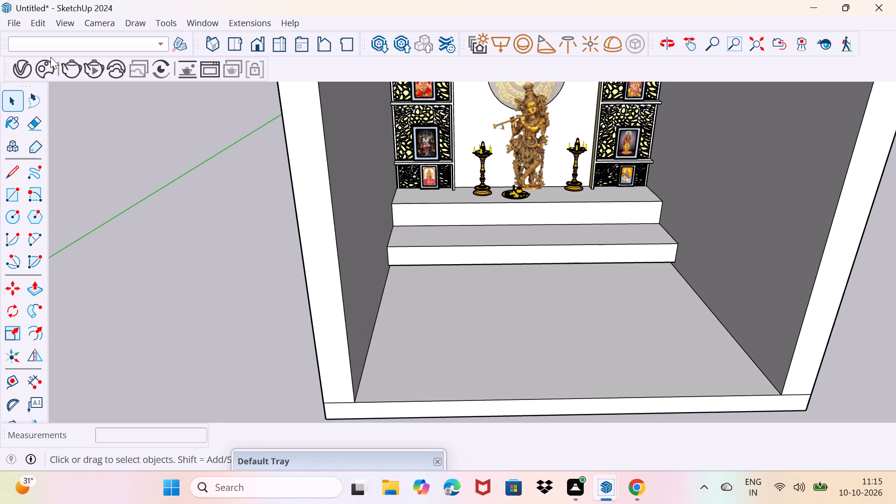
scroll(351, 227, up, 4)
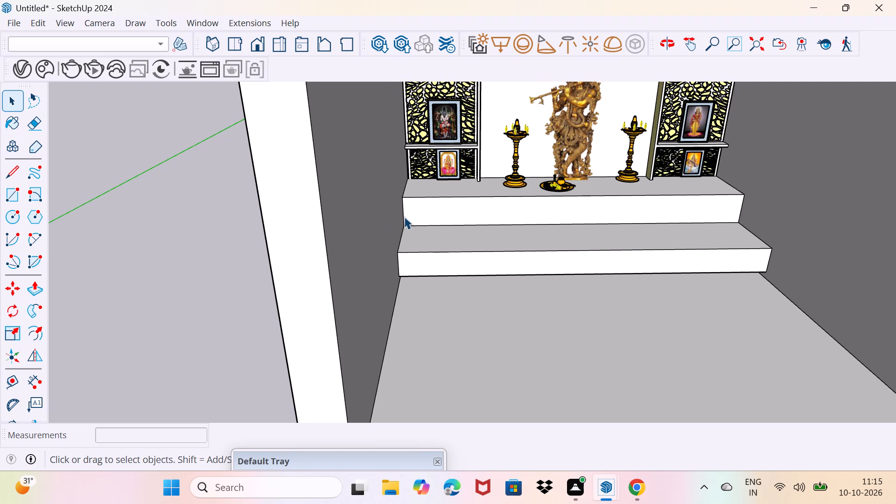
click(404, 217)
scroll(417, 234, up, 2)
key(m)
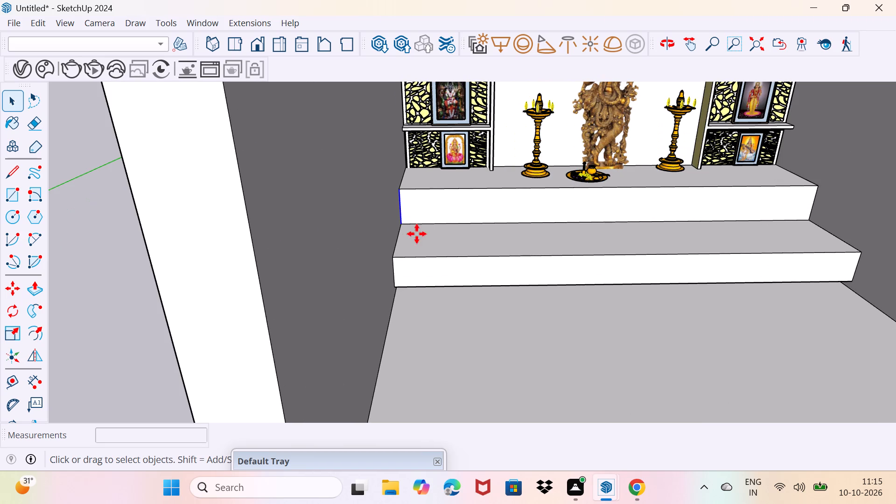
click(402, 222)
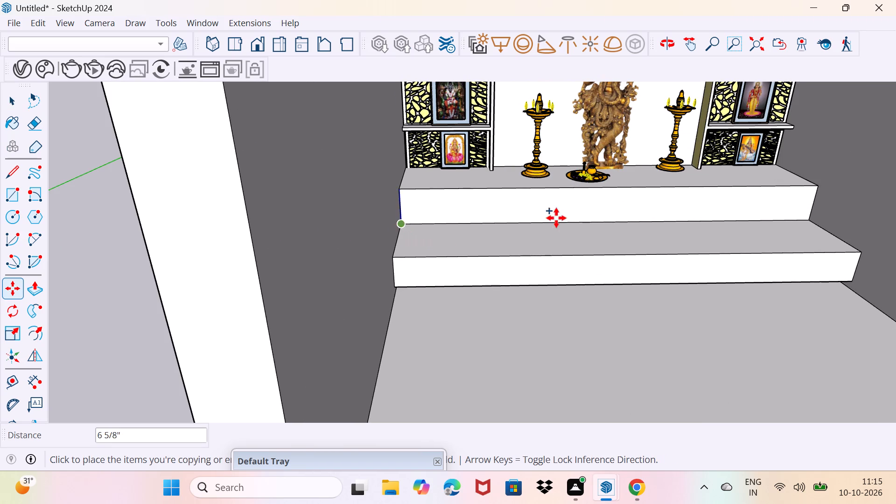
click(810, 220)
key(slash)
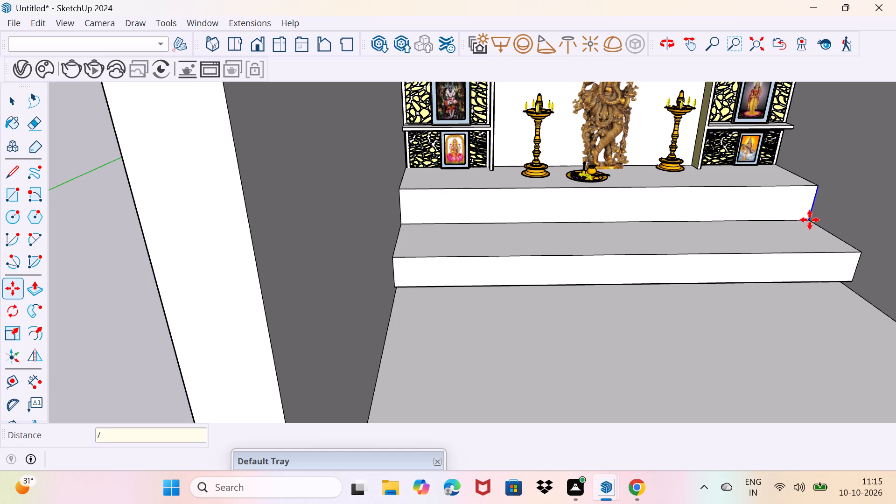
key(3)
key(Return)
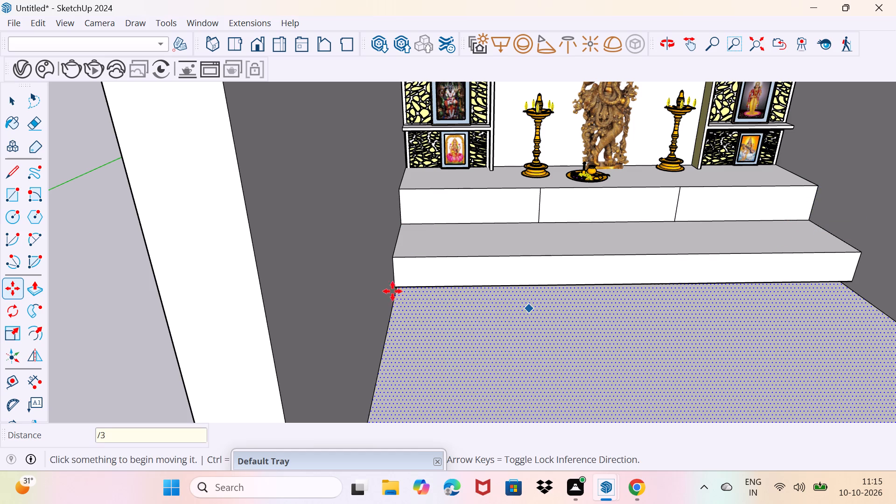
key(space)
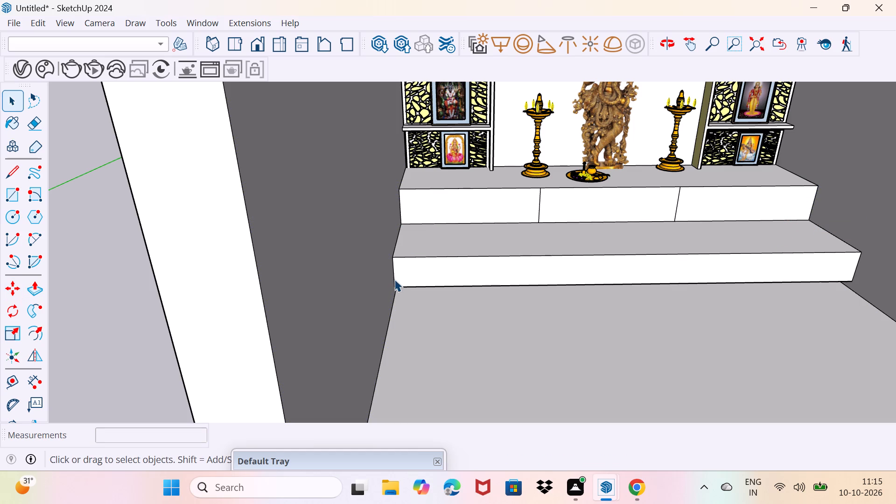
Divide the lower step's front face into three equal panels by copying its left vertical edge 10' 6" to the opposite end with /3.
click(394, 279)
scroll(404, 287, up, 4)
key(m)
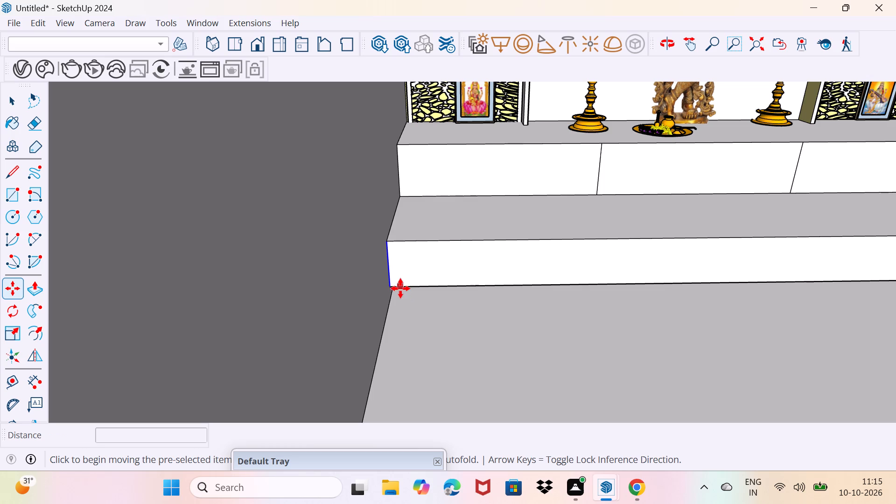
click(393, 291)
scroll(689, 282, down, 4)
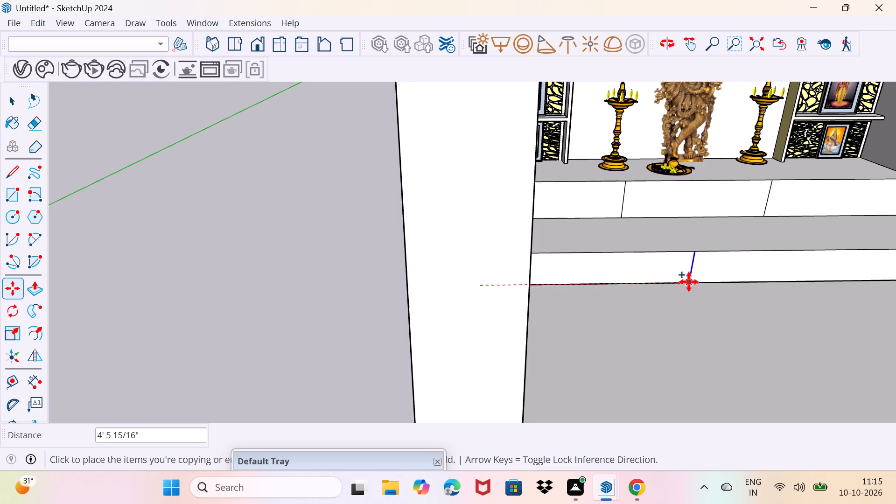
shift+middle_drag(689, 282, 456, 280)
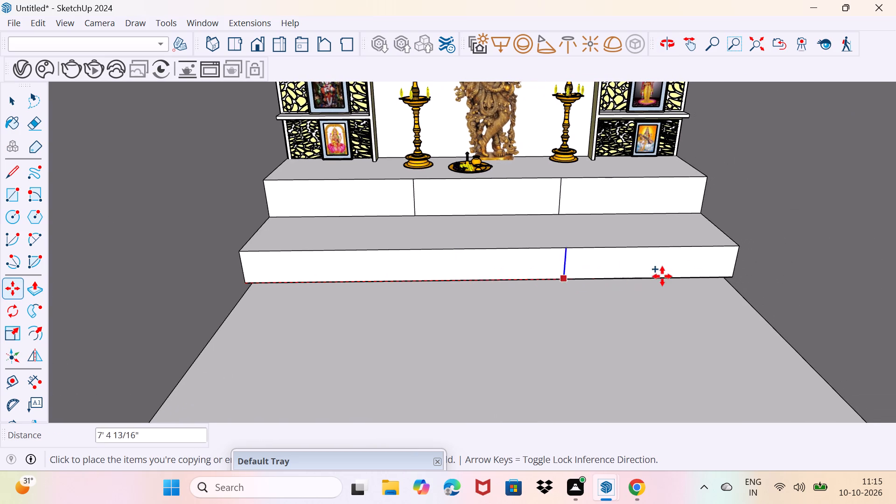
click(733, 269)
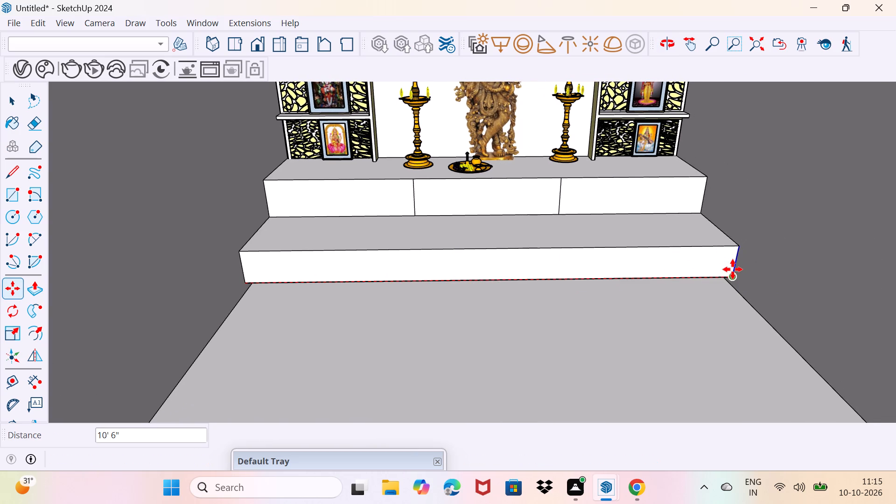
key(slash)
key(3)
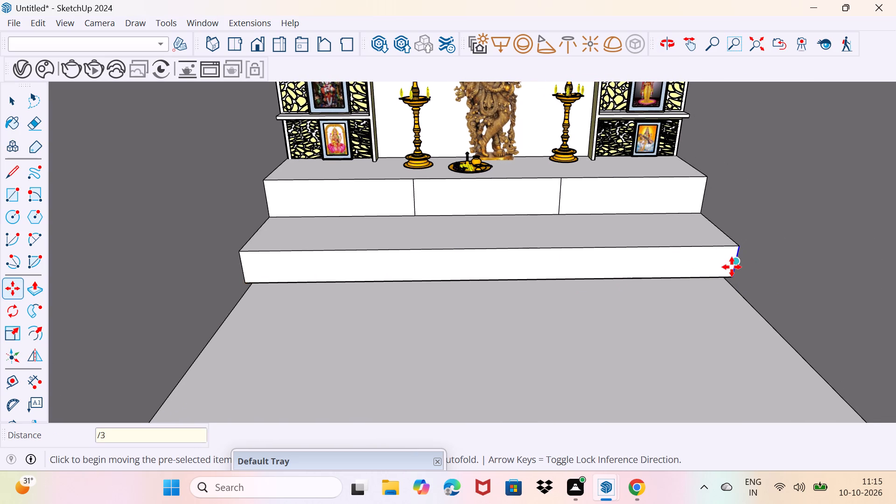
key(Return)
key(space)
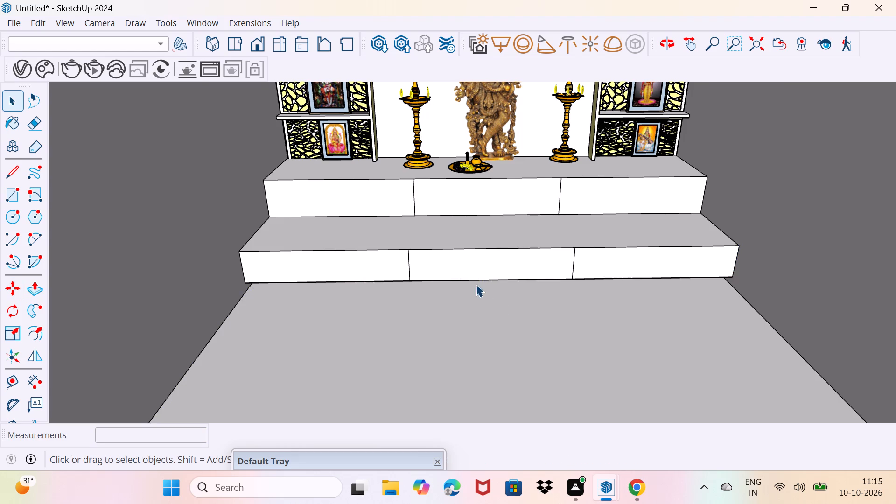
Offset the outlines of all six front panels on the lower and upper steps inward by 0.5".
scroll(436, 245, up, 3)
middle_drag(423, 266, 459, 234)
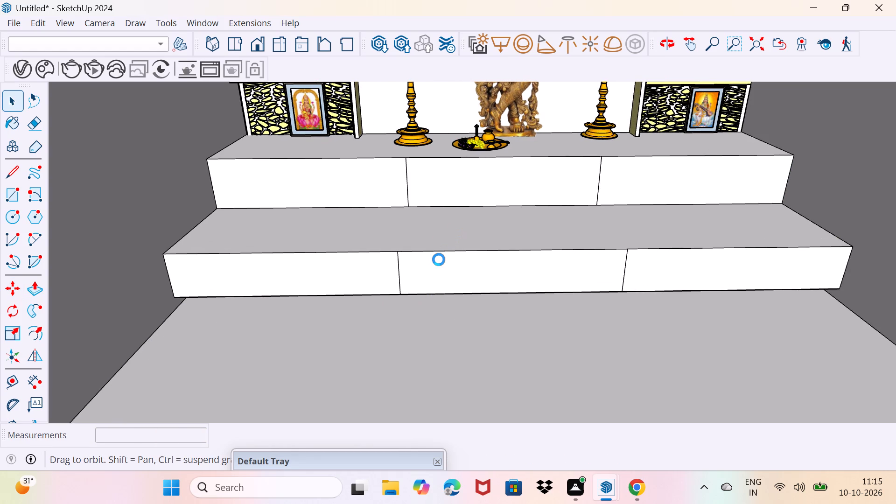
scroll(406, 272, up, 1)
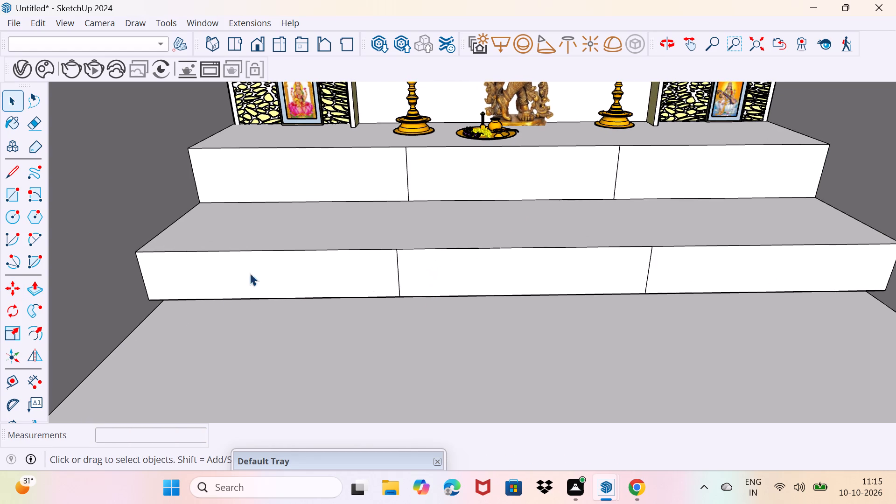
click(39, 321)
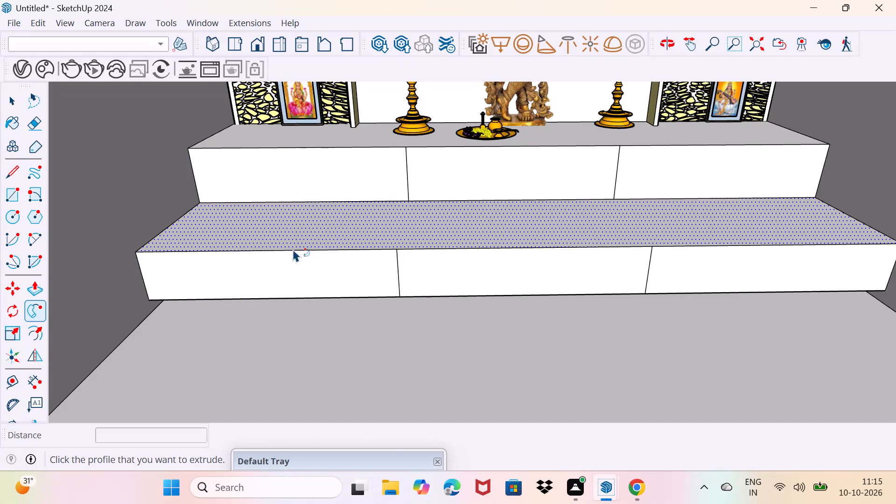
click(37, 331)
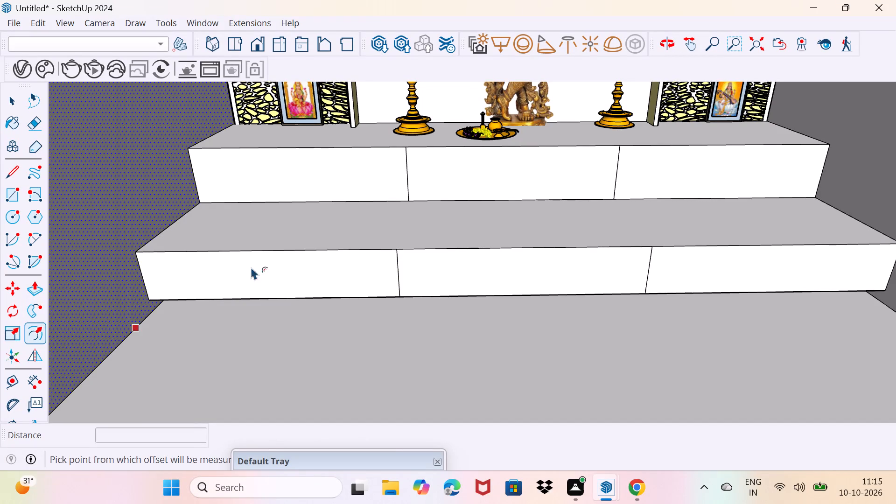
click(284, 254)
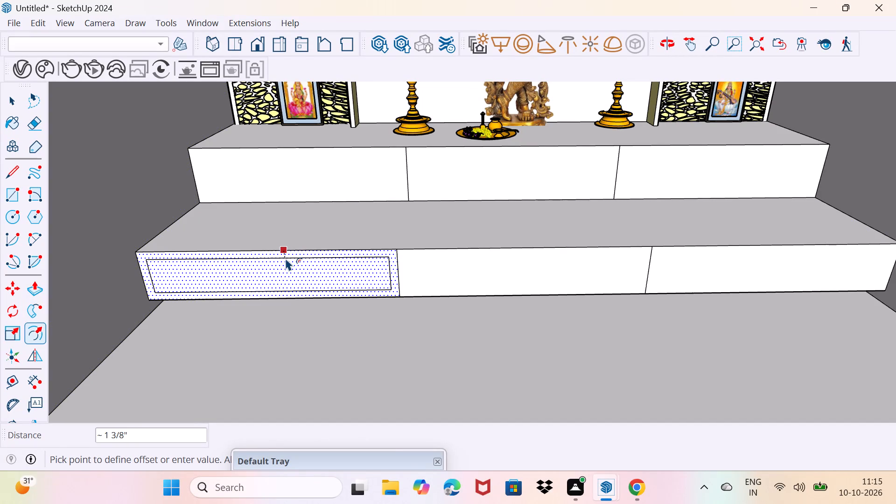
text(0.5")
key(Return)
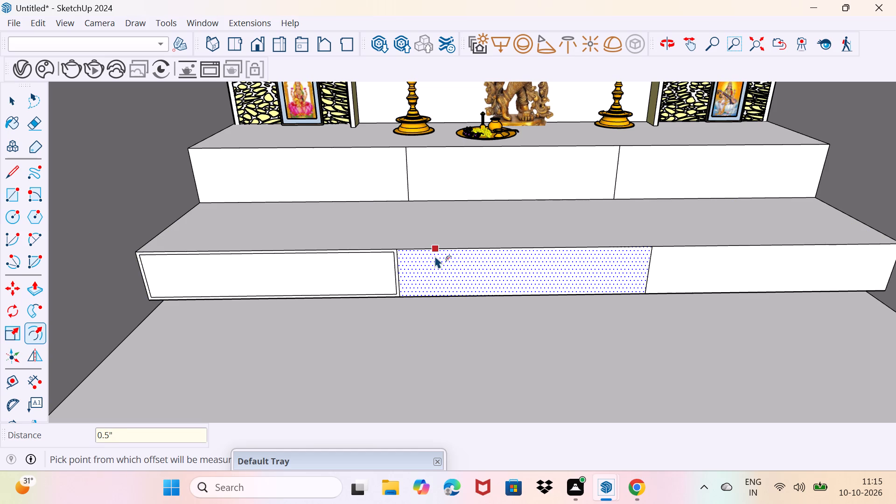
double_click(435, 256)
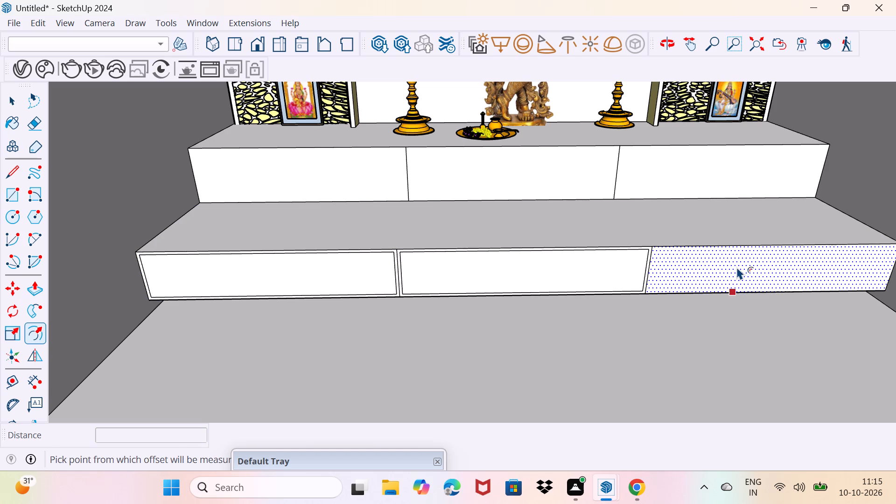
double_click(738, 259)
click(690, 152)
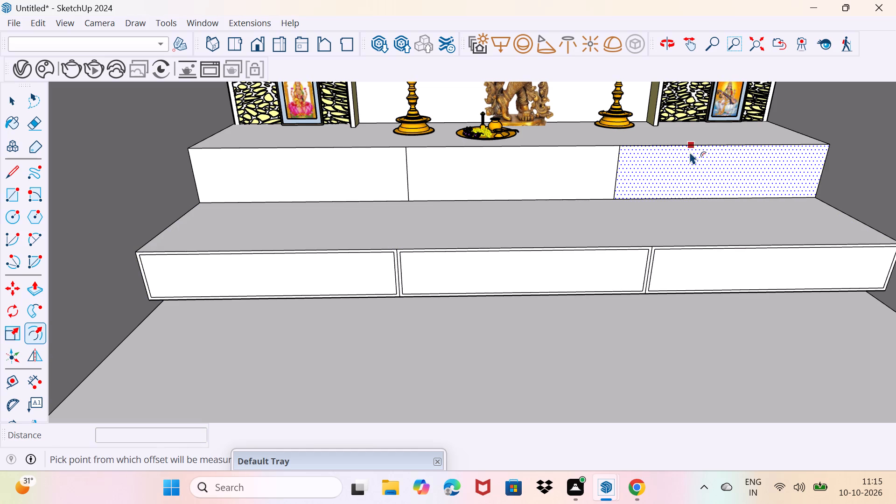
click(690, 152)
double_click(562, 151)
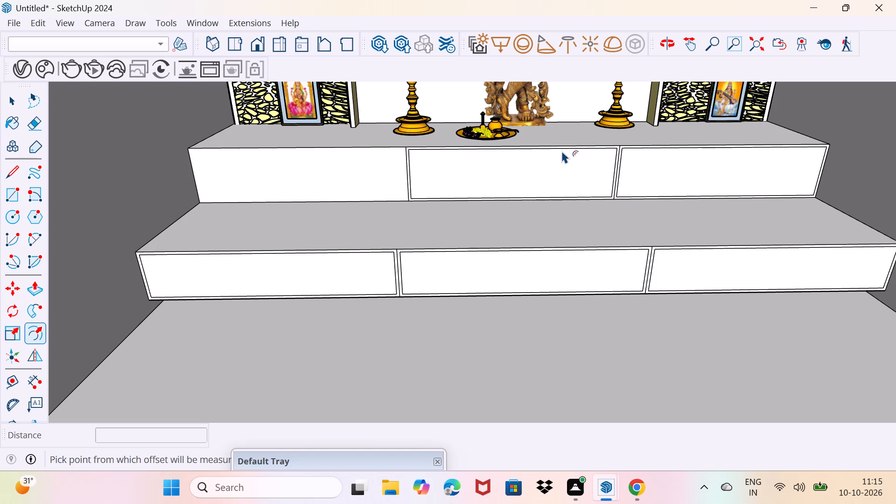
double_click(366, 156)
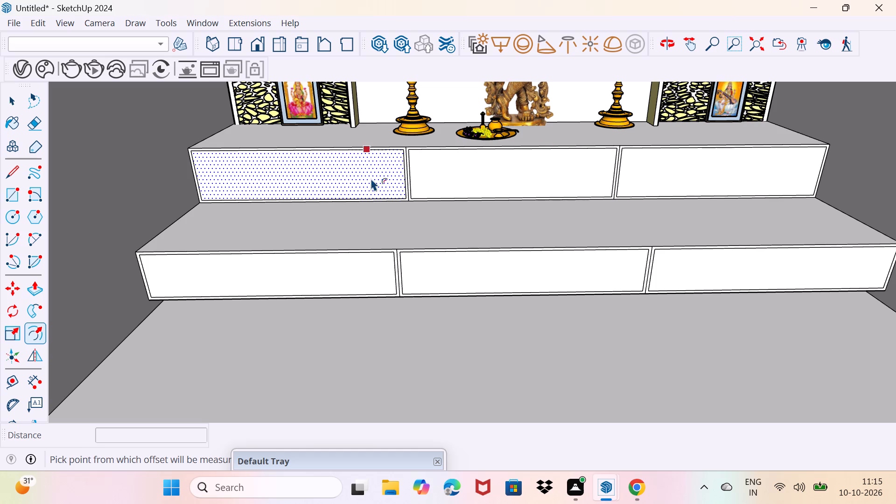
key(space)
Erase the four original dividing lines between the offset panels on both step fronts.
scroll(378, 200, up, 5)
drag(378, 214, 380, 181)
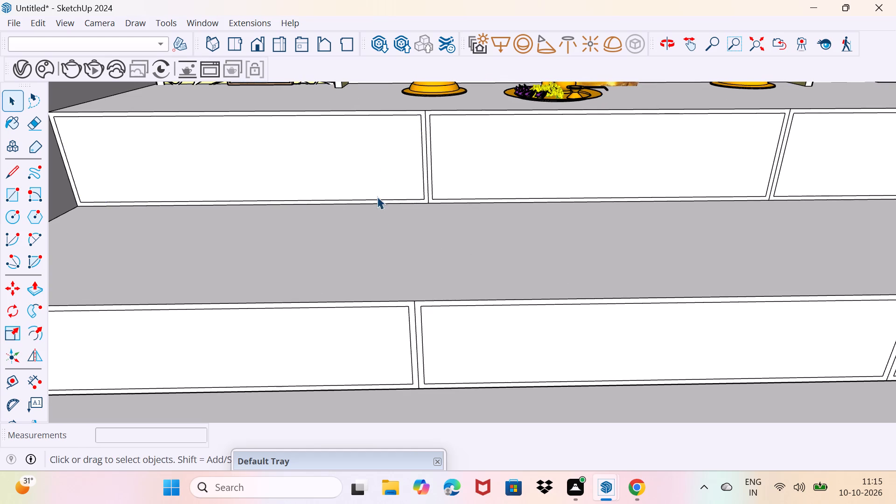
scroll(435, 338, up, 4)
key(e)
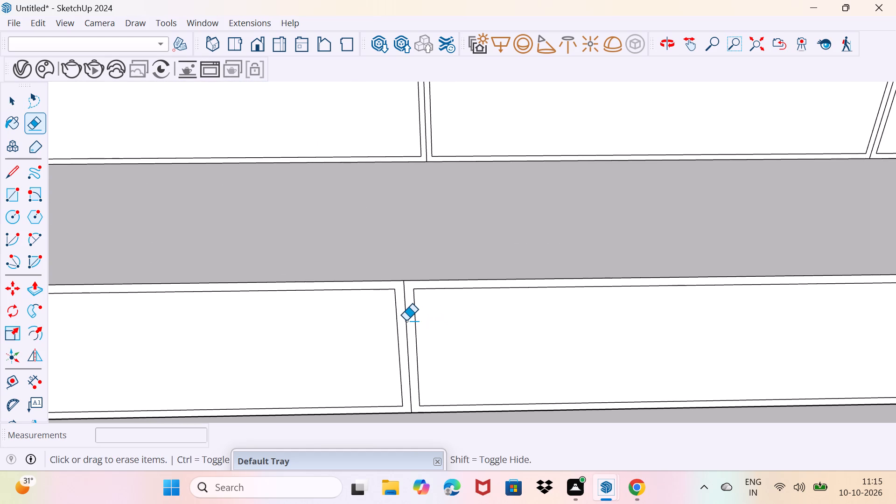
click(406, 321)
scroll(431, 139, up, 3)
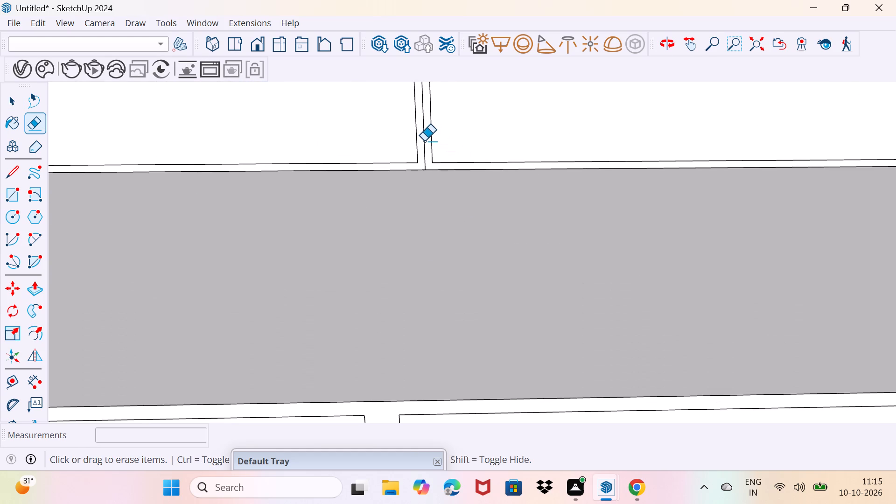
click(424, 141)
scroll(444, 182, down, 11)
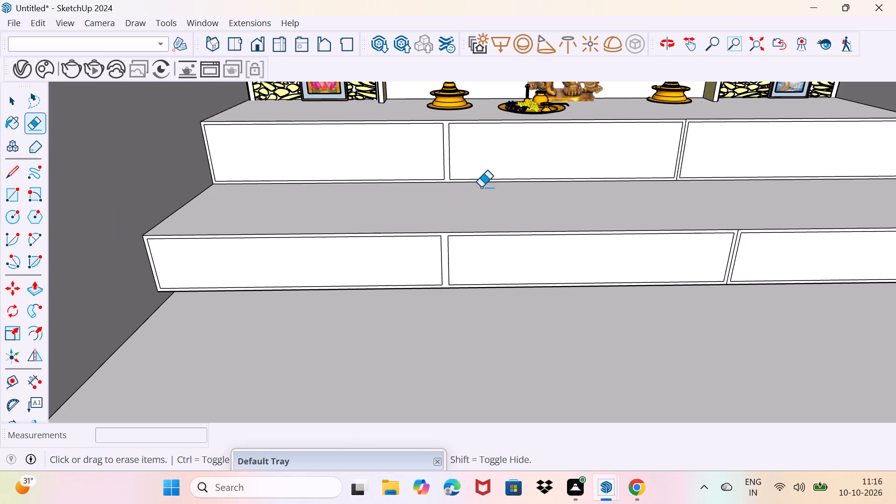
scroll(703, 145, up, 9)
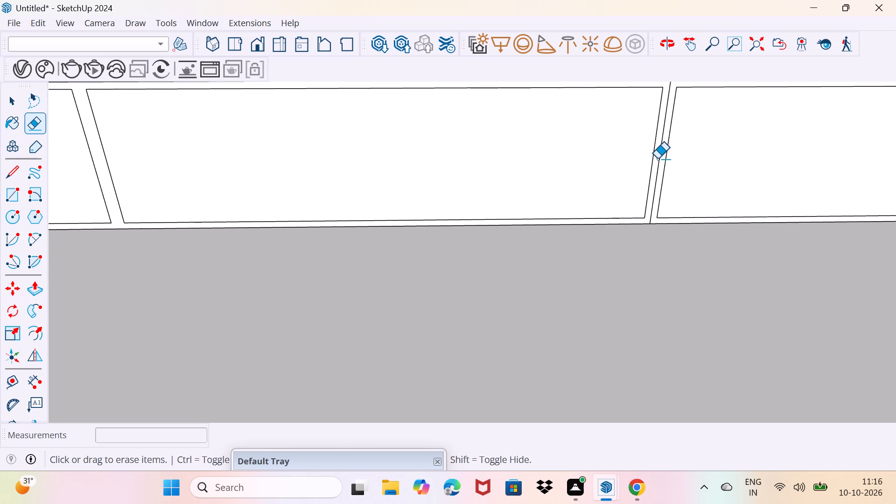
click(658, 159)
scroll(658, 162, down, 9)
scroll(721, 282, up, 7)
click(697, 264)
scroll(597, 210, down, 9)
key(space)
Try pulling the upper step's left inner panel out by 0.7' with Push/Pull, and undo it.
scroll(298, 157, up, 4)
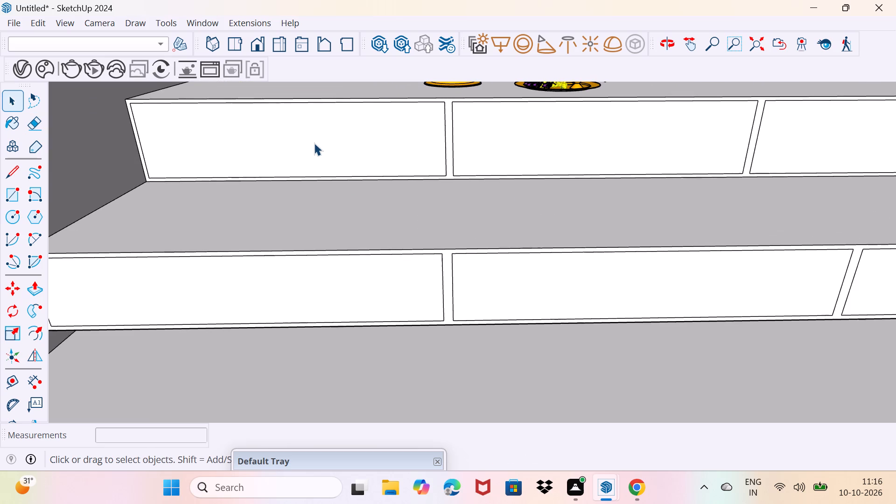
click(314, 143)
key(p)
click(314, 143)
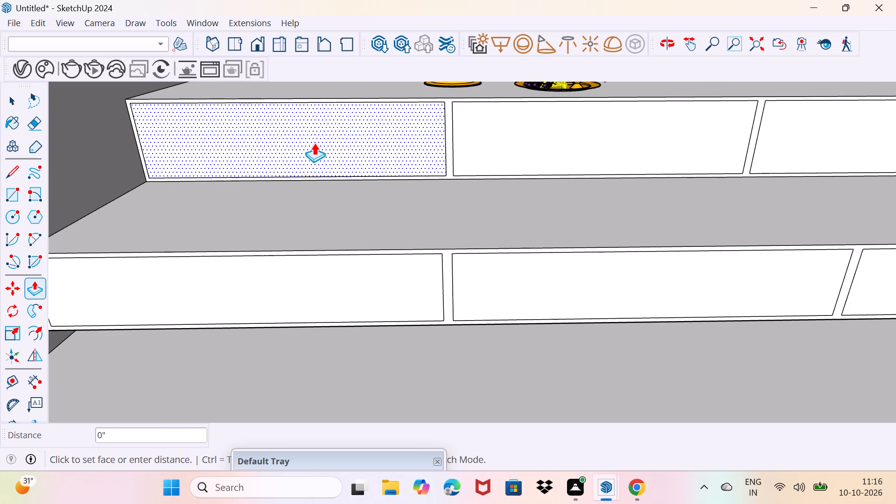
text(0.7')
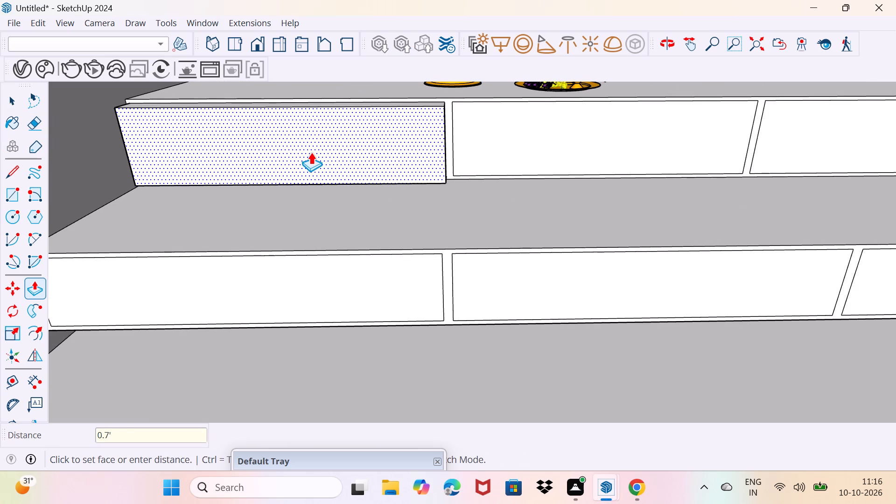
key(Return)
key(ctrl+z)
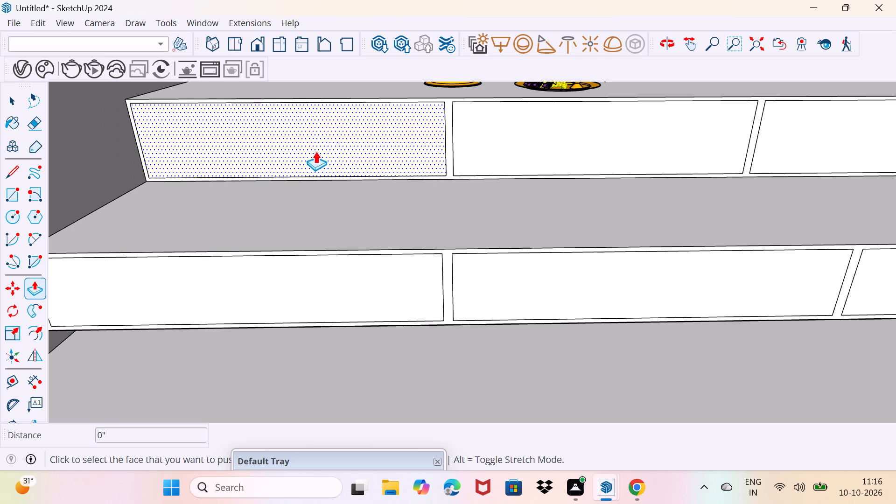
Pull the upper step's left inner panel out by 0.3" and repeat the same extrusion on the other five step panels.
click(324, 144)
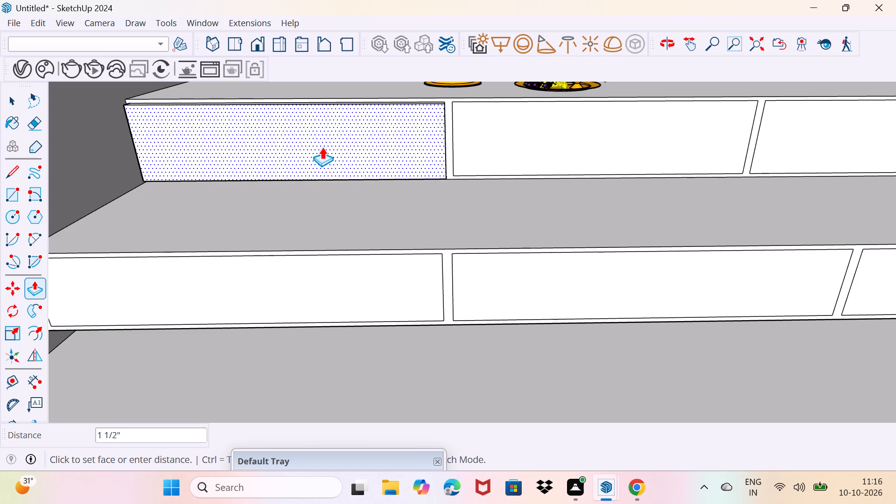
key(0)
text(.3")
key(Return)
scroll(362, 136, up, 2)
middle_drag(362, 136, 354, 171)
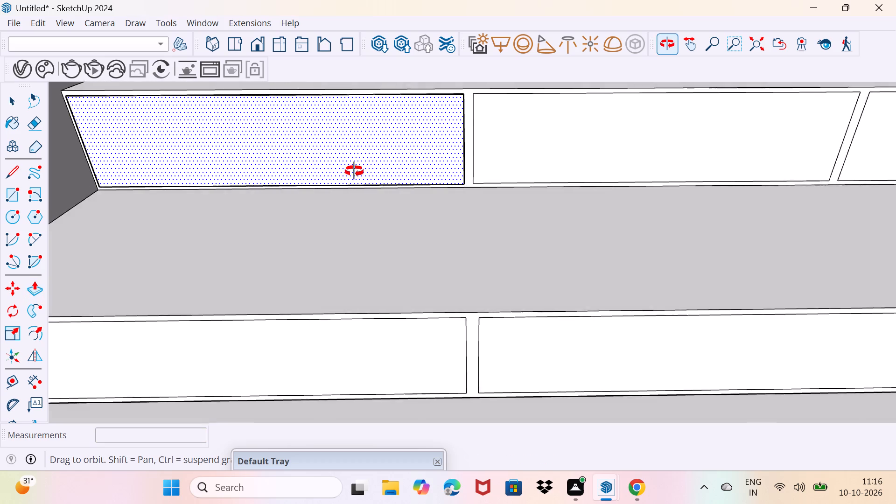
middle_drag(354, 171, 363, 147)
double_click(567, 134)
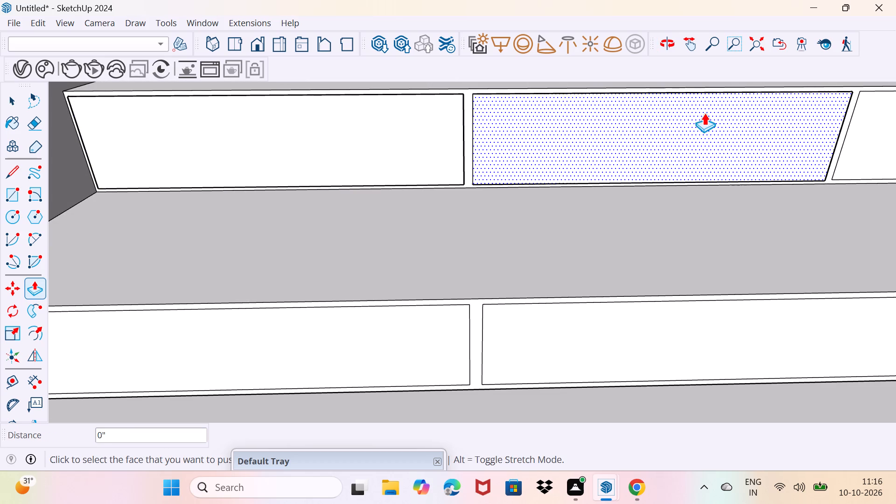
scroll(704, 113, down, 3)
double_click(854, 119)
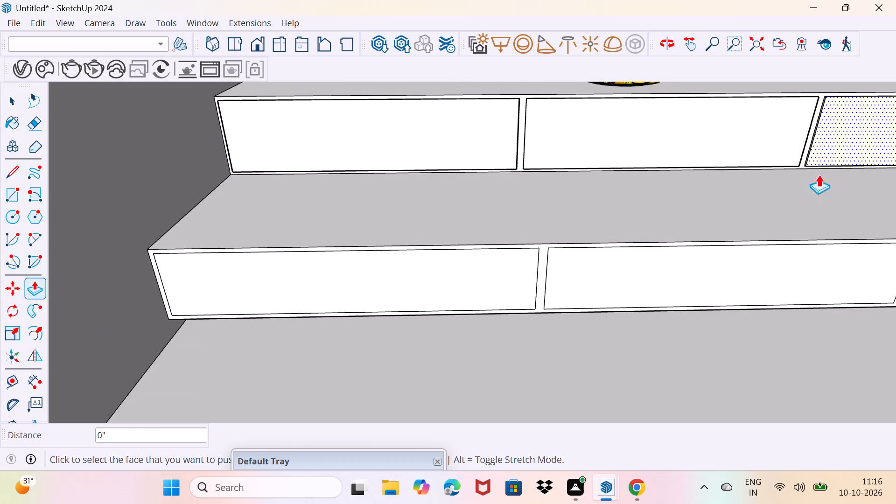
double_click(742, 271)
double_click(502, 267)
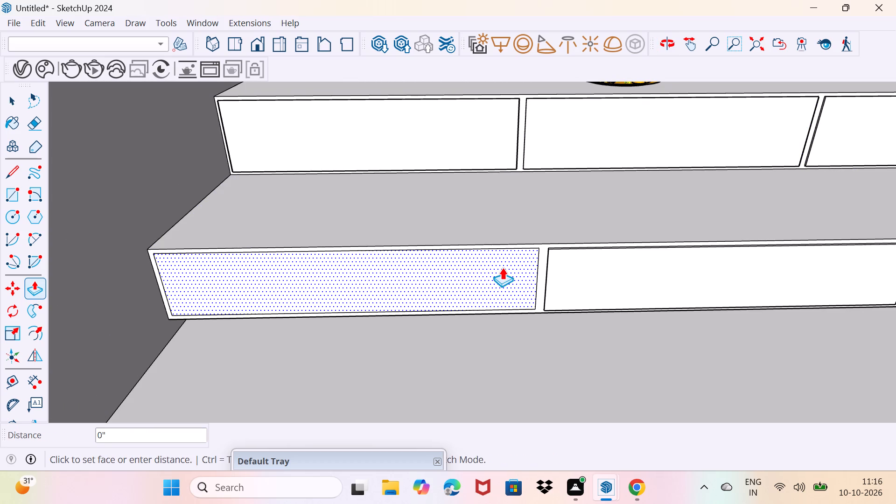
scroll(513, 268, down, 2)
middle_drag(548, 259, 363, 243)
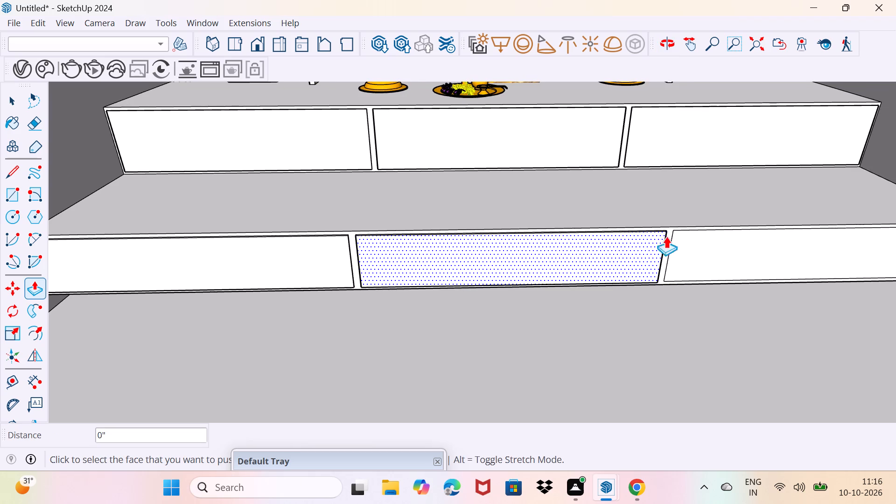
double_click(701, 245)
key(space)
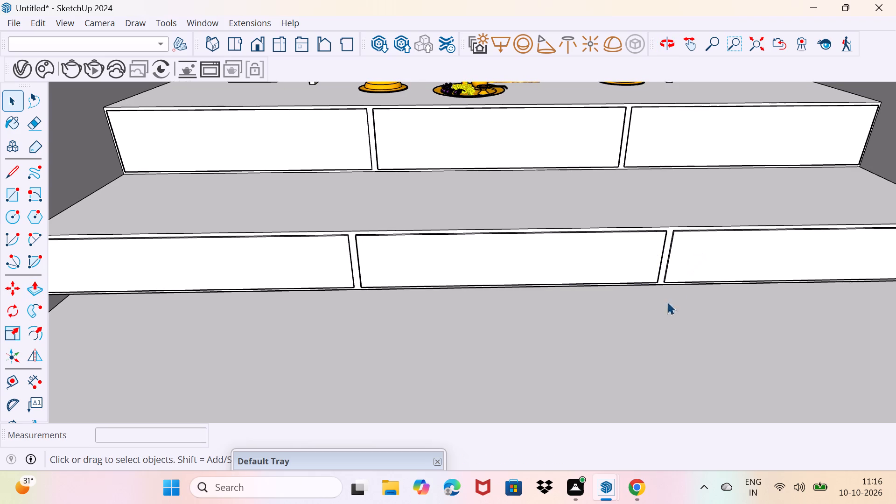
Examine the panelled steps and the whole shrine front from closer and farther viewpoints.
drag(649, 328, 667, 282)
scroll(628, 273, down, 10)
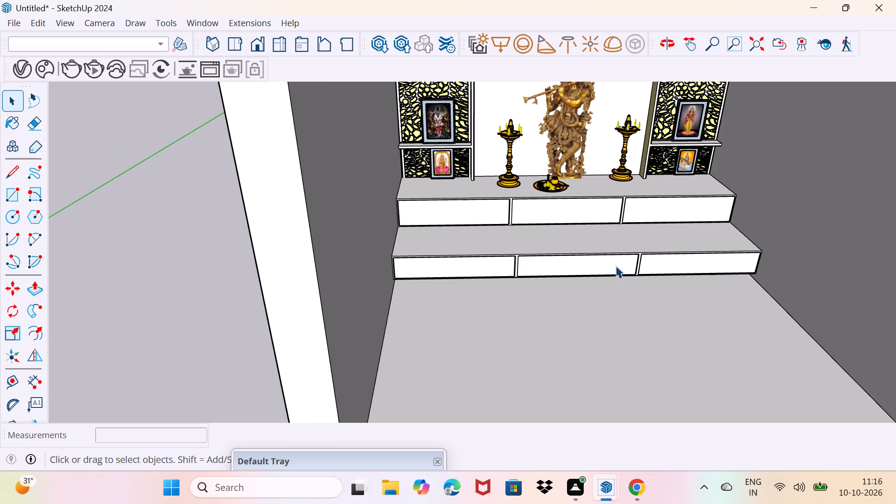
shift+middle_drag(616, 266, 488, 372)
middle_drag(492, 355, 488, 337)
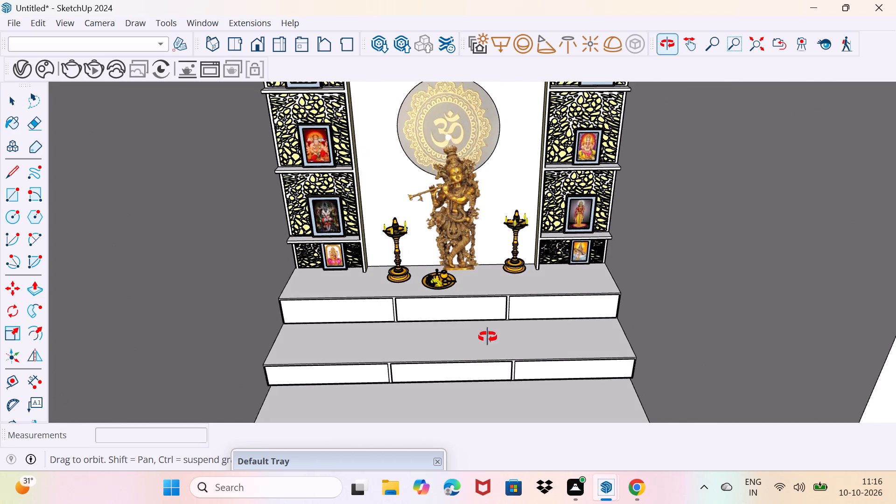
middle_drag(488, 337, 477, 389)
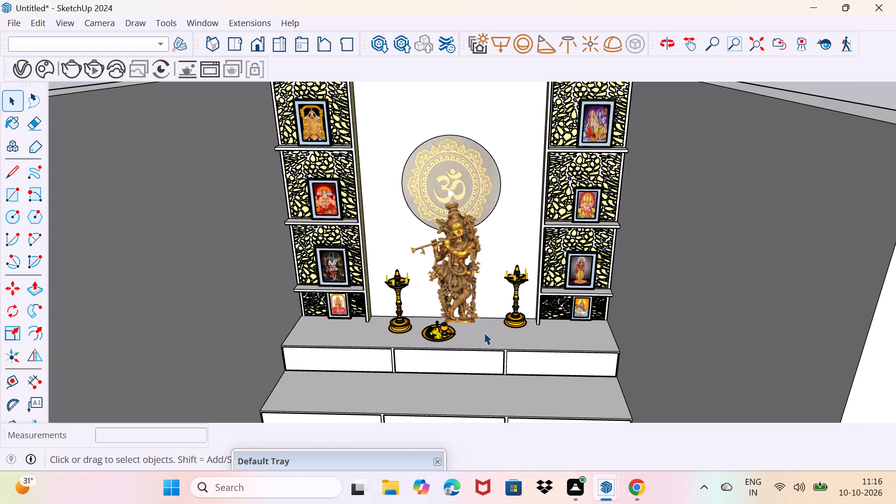
middle_drag(490, 342, 494, 274)
scroll(496, 277, down, 5)
shift+middle_drag(496, 260, 493, 314)
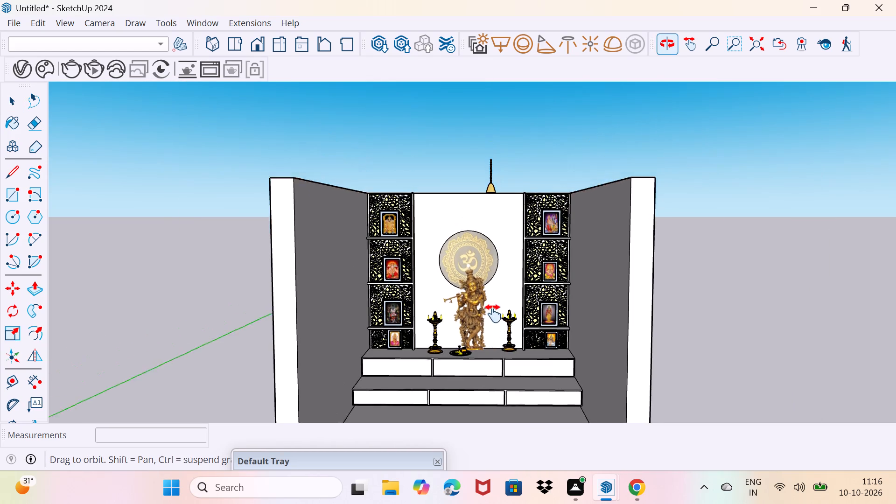
shift+middle_drag(493, 314, 493, 317)
scroll(485, 325, up, 2)
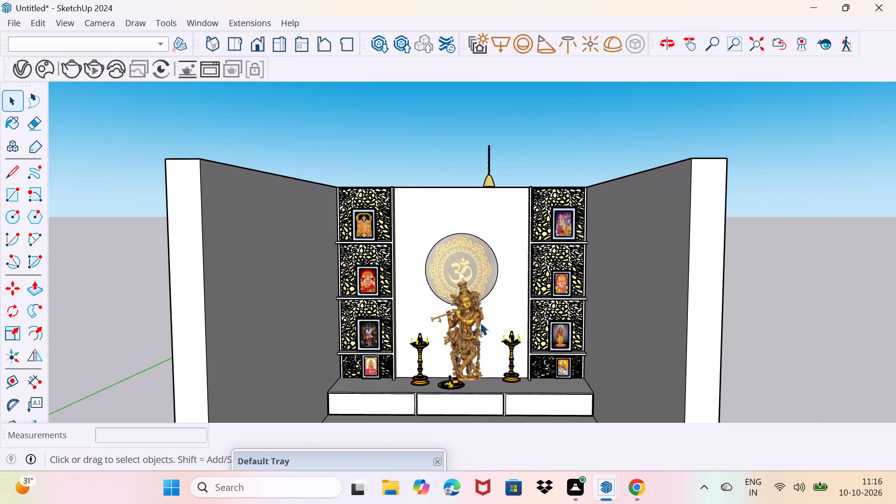
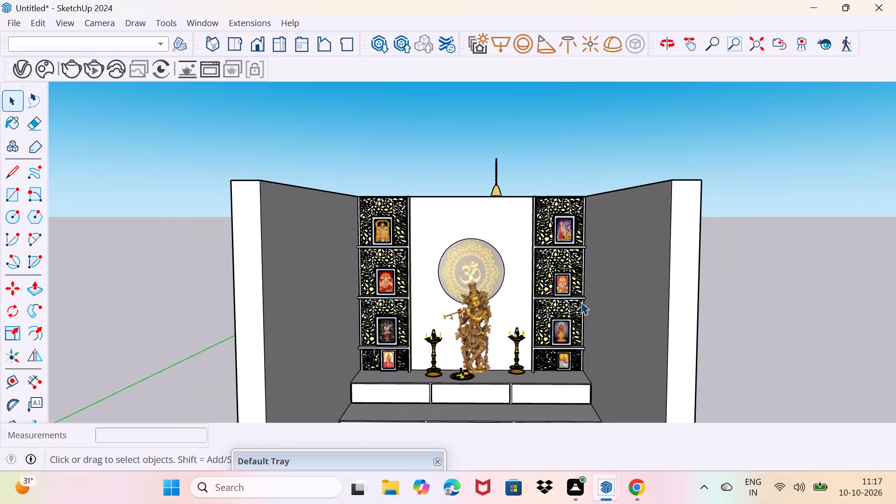
Examine the shrine from raised and angled viewpoints, including the hanging bell above the back wall.
scroll(581, 303, down, 2)
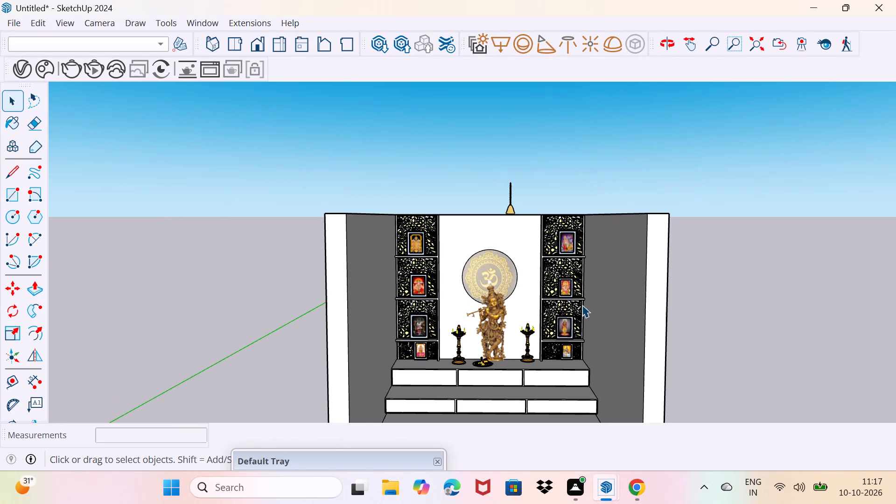
middle_drag(510, 240, 501, 288)
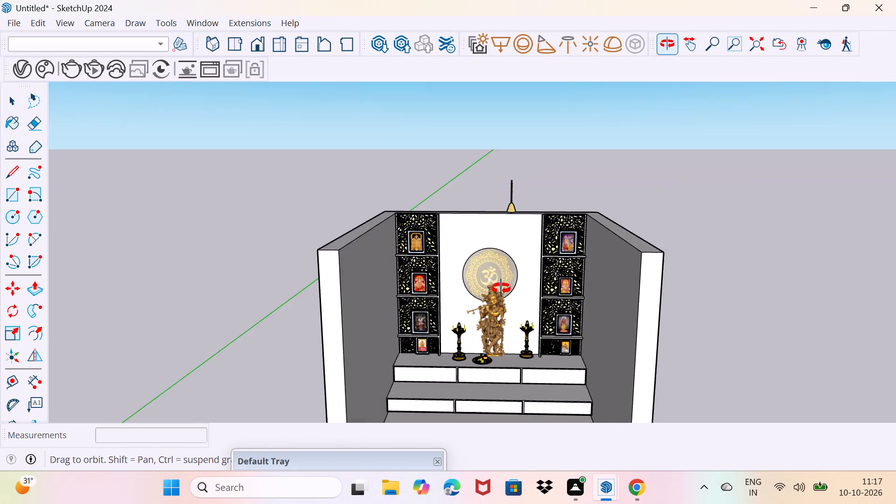
middle_drag(501, 288, 585, 319)
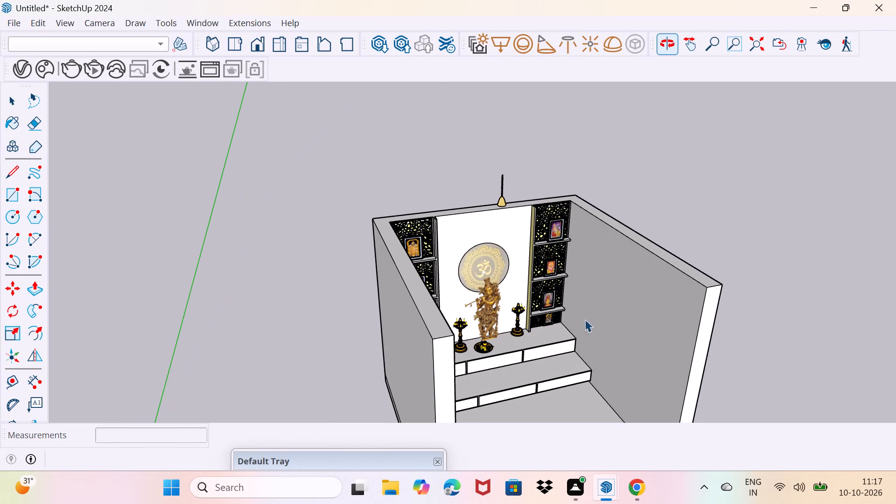
scroll(473, 245, up, 3)
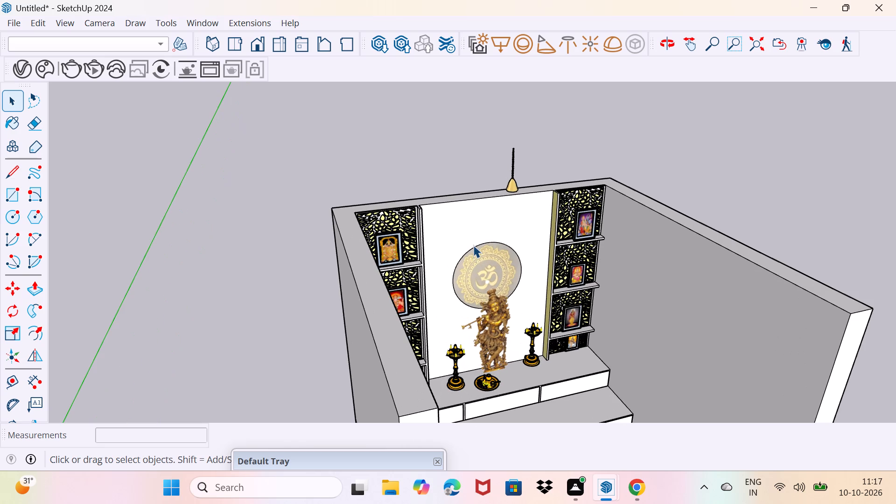
scroll(475, 244, up, 4)
middle_drag(476, 237, 492, 263)
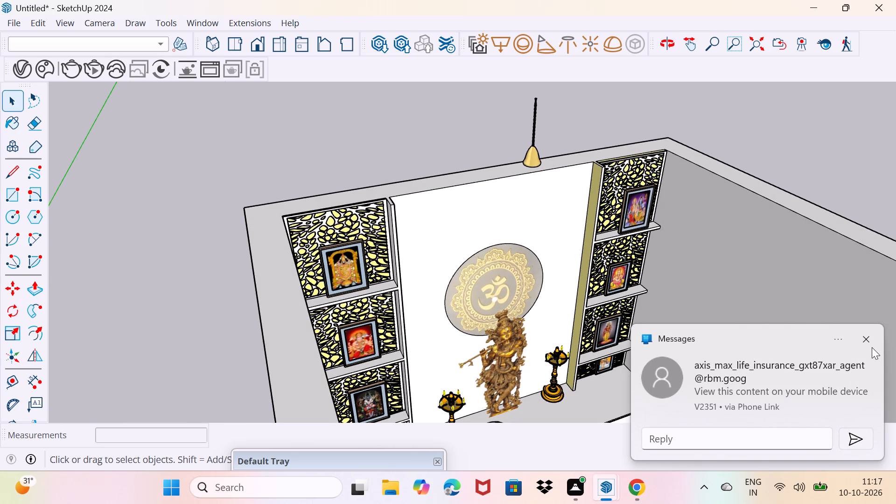
click(866, 343)
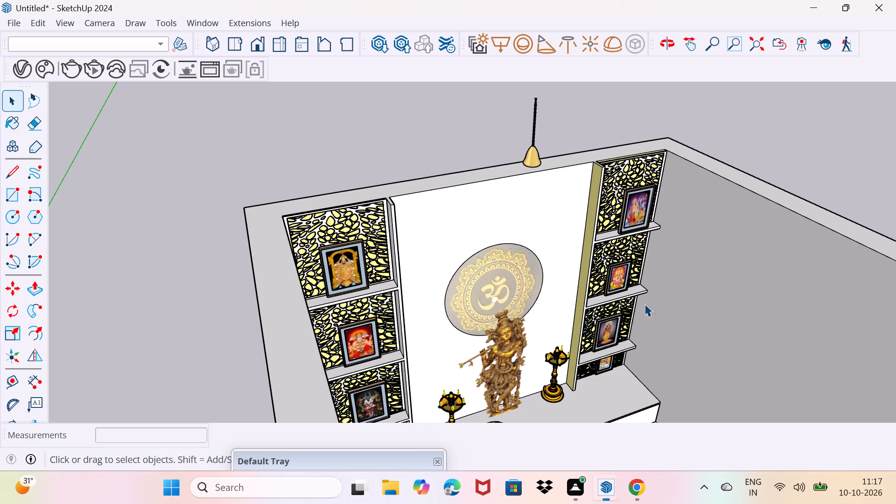
middle_drag(455, 171, 524, 228)
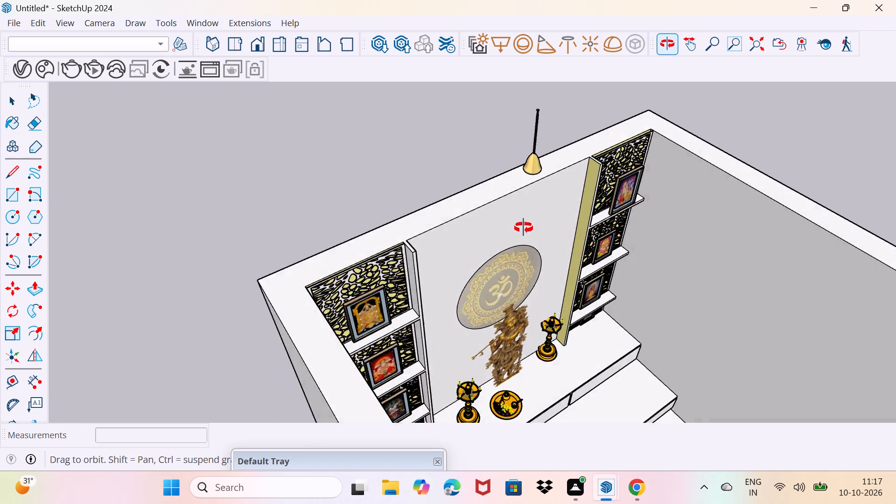
middle_drag(524, 228, 559, 218)
scroll(520, 116, up, 4)
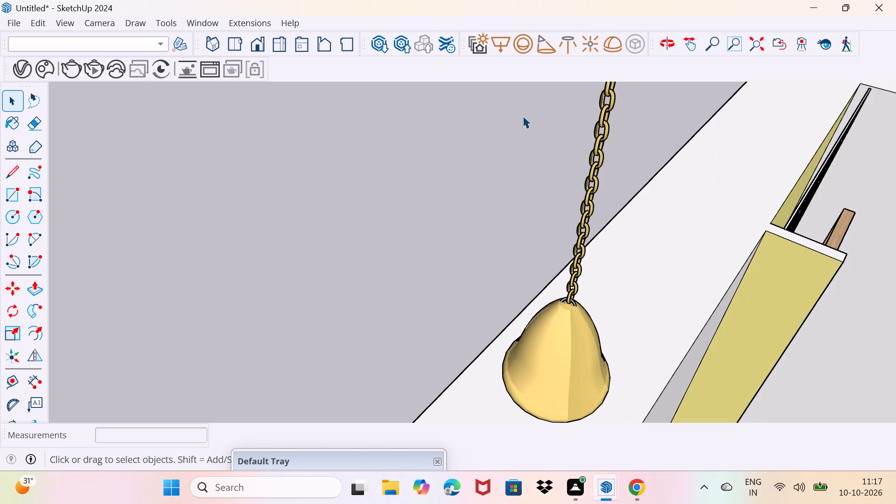
scroll(523, 116, down, 2)
scroll(544, 127, up, 3)
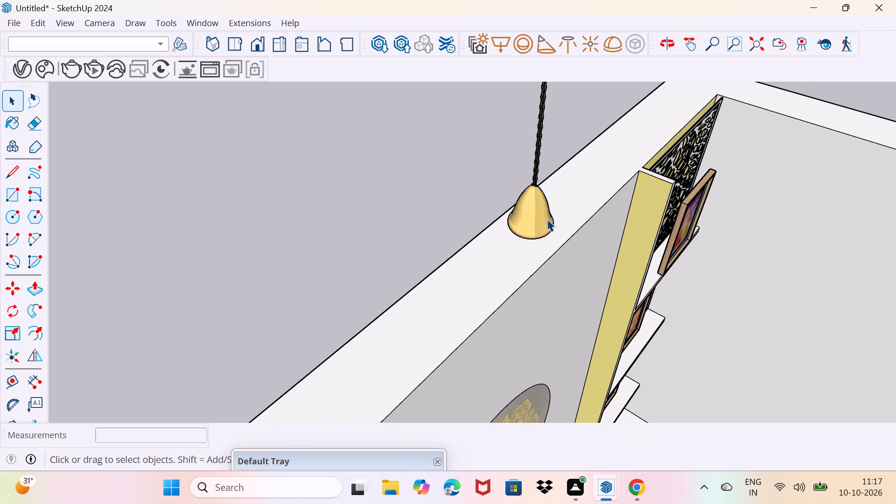
Open the hanging bell for editing, select its surface, and look over the In Model materials and the available material collections.
click(535, 214)
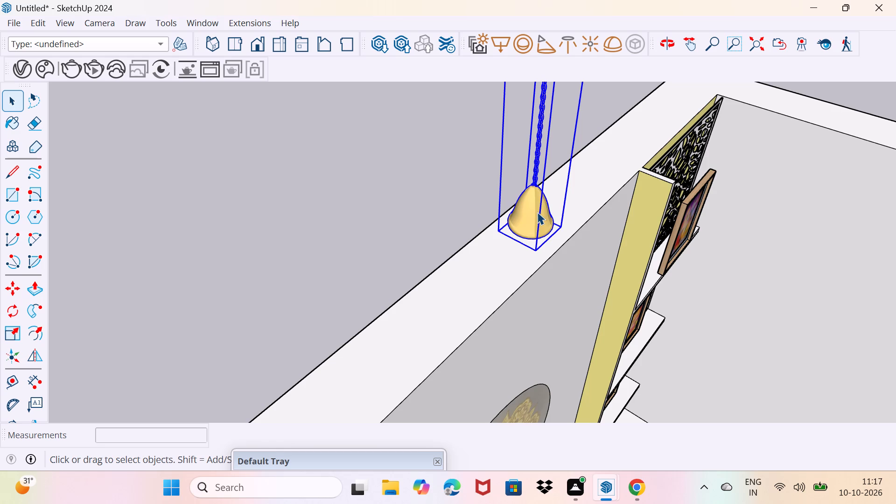
click(537, 212)
click(537, 212)
click(537, 212)
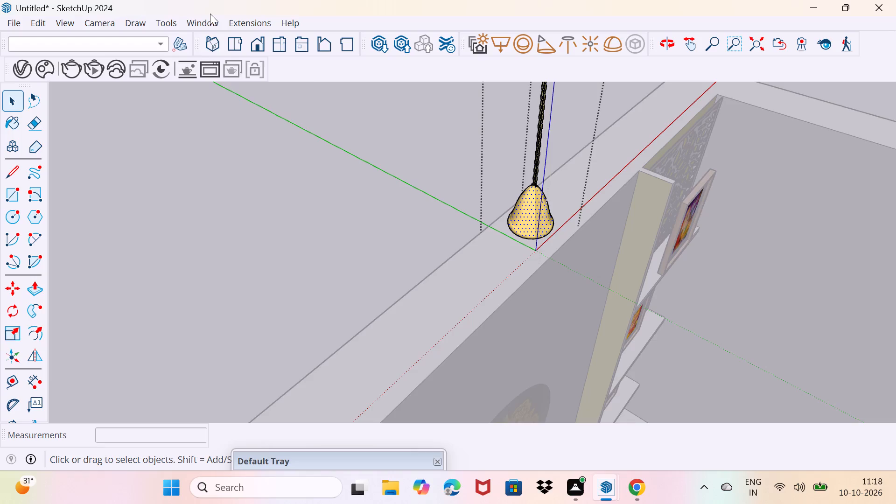
click(213, 26)
click(230, 41)
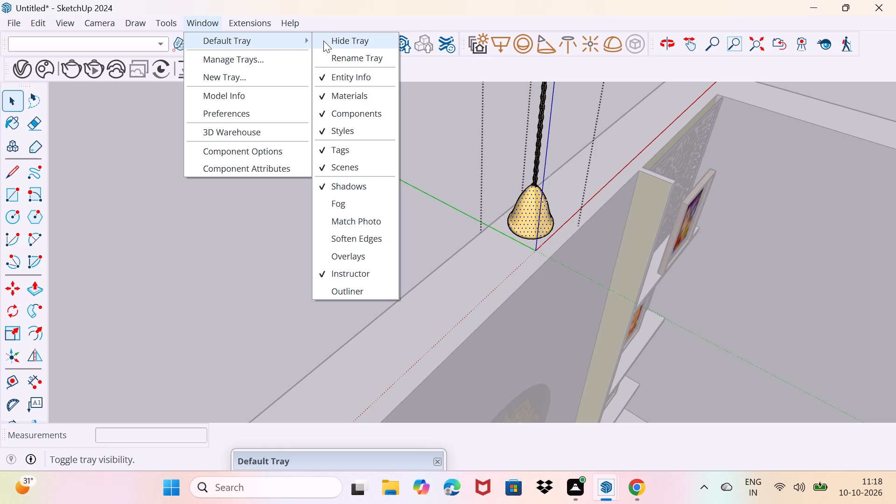
click(323, 41)
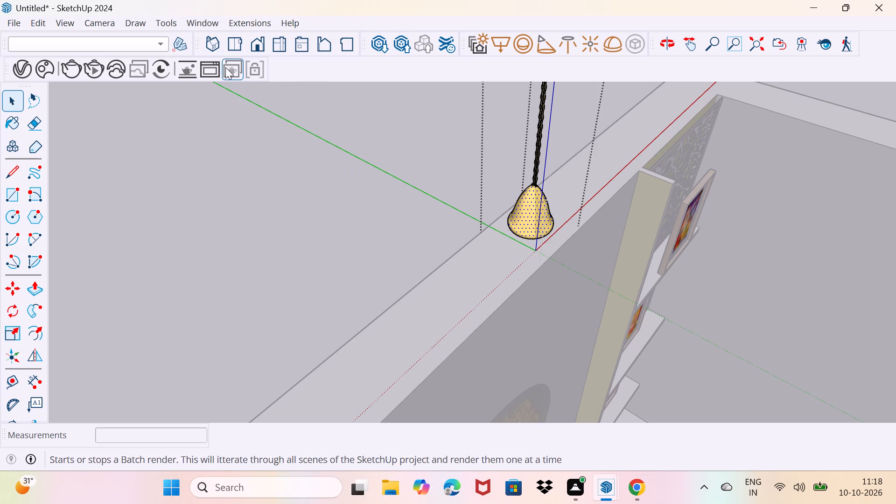
click(206, 24)
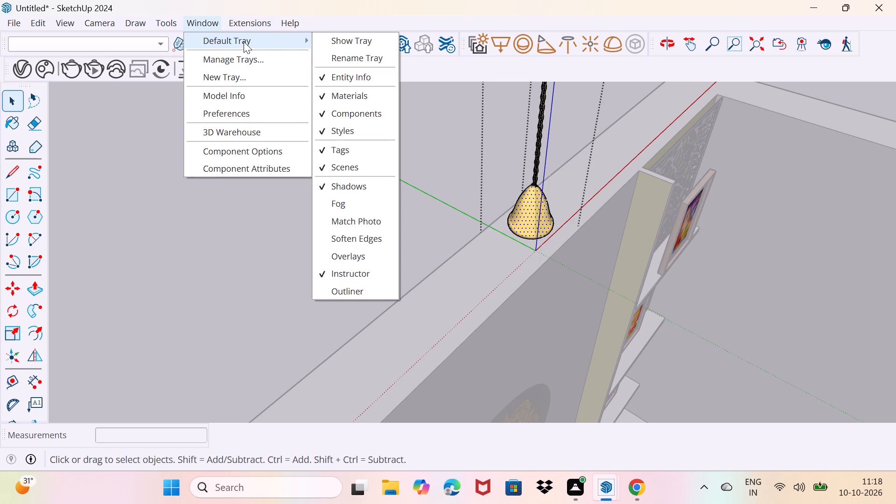
click(330, 40)
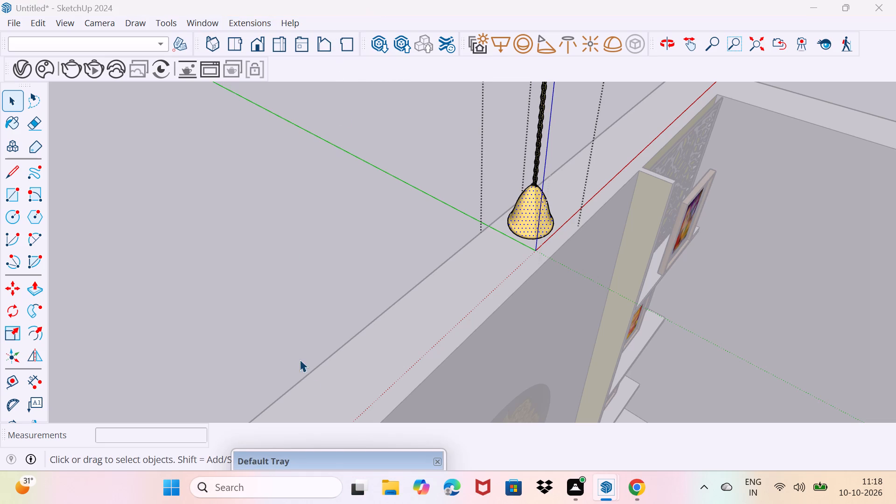
drag(322, 461, 231, 128)
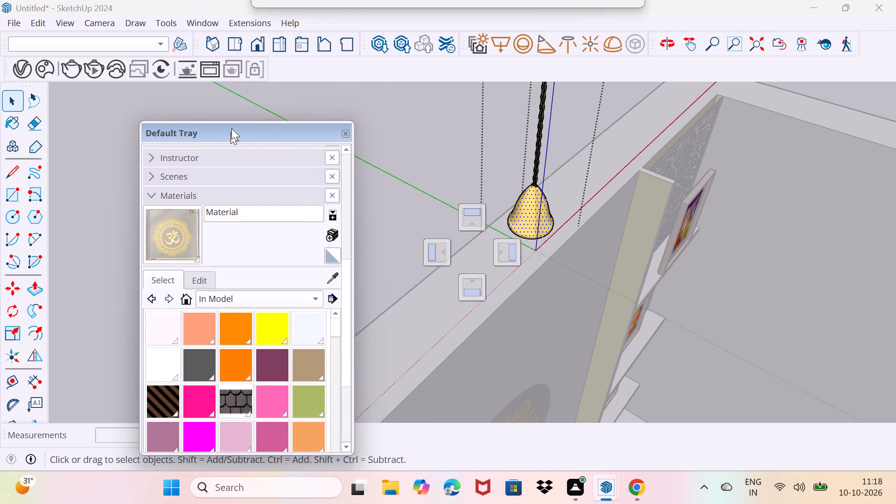
drag(231, 128, 233, 121)
scroll(236, 264, down, 3)
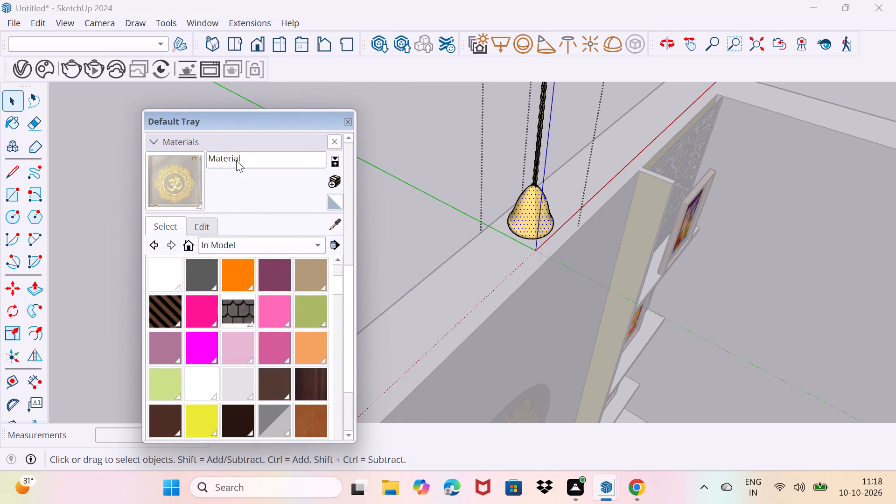
click(239, 242)
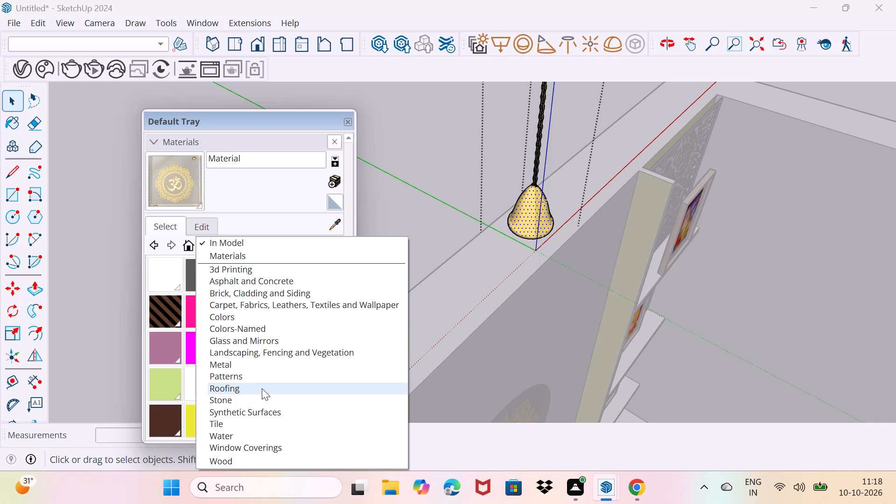
scroll(230, 309, down, 2)
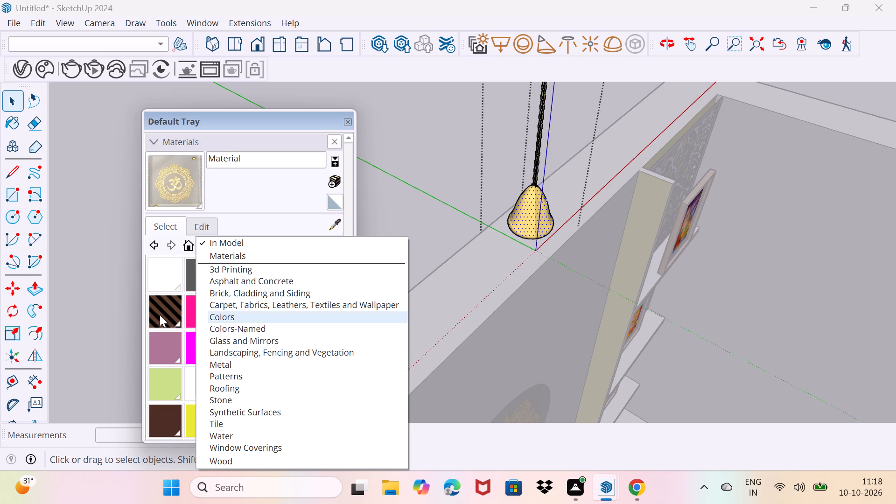
click(98, 270)
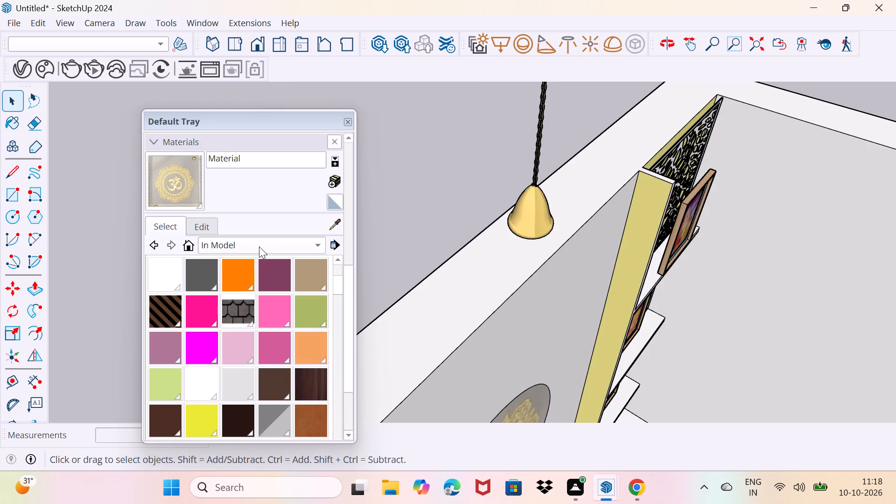
Return to editing inside the bell, look through the Colors material collection for a bell colour, and leave the bell.
key(ctrl+z)
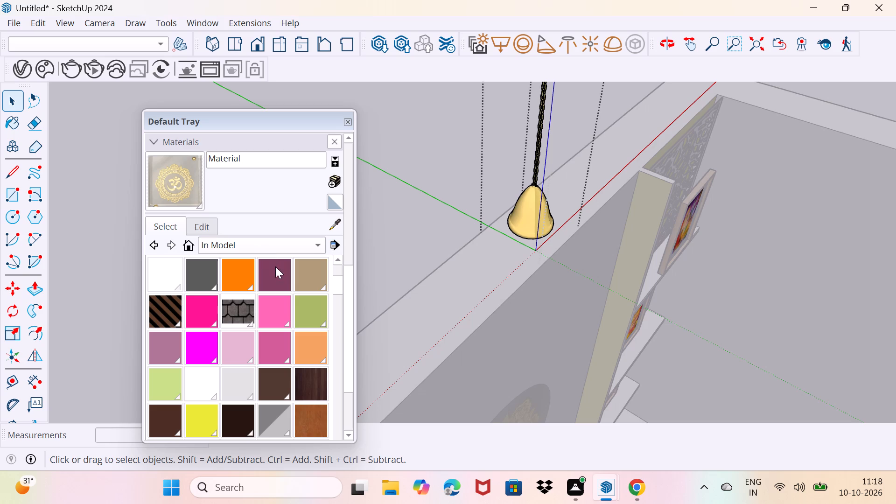
scroll(240, 313, down, 3)
click(279, 243)
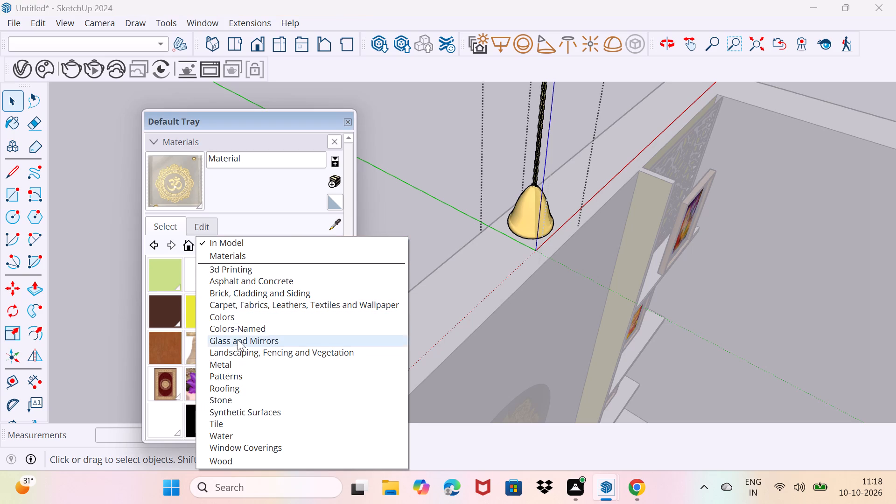
click(237, 319)
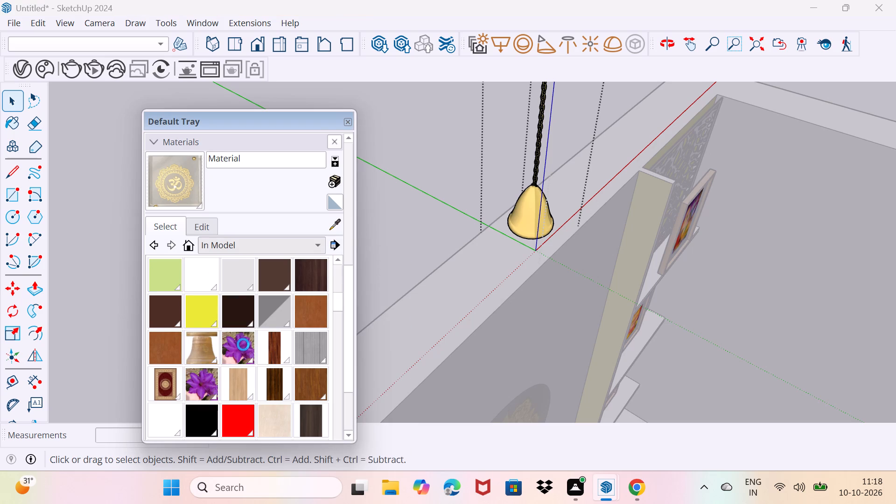
scroll(245, 342, down, 10)
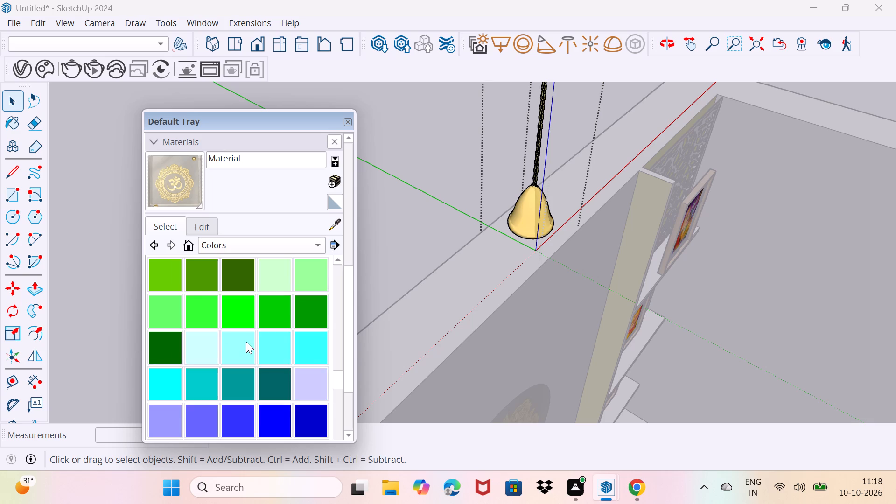
scroll(246, 342, down, 13)
scroll(246, 342, up, 3)
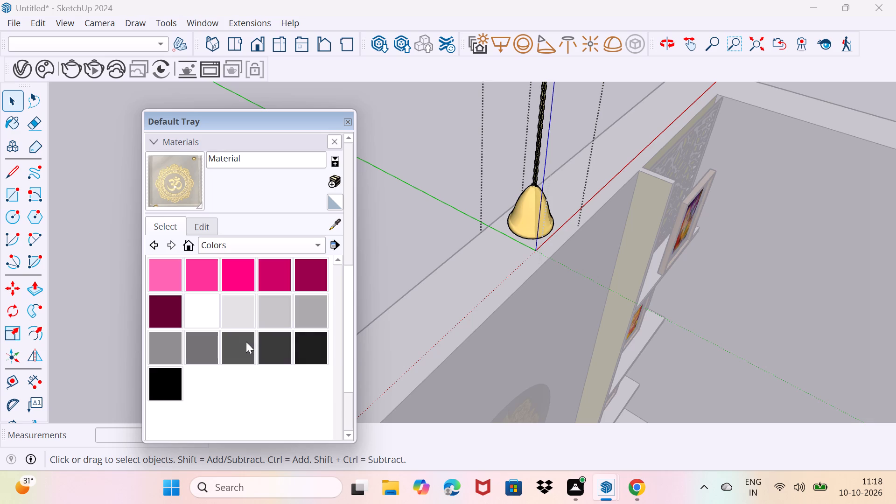
scroll(246, 342, up, 13)
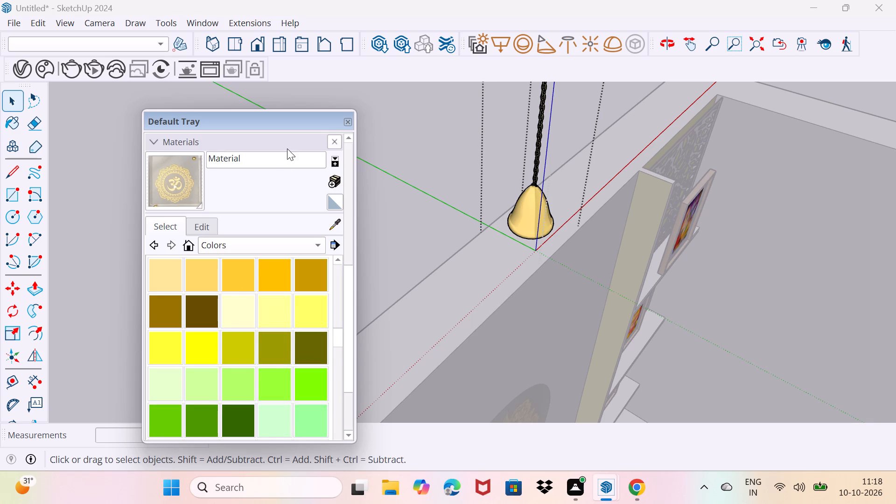
click(346, 125)
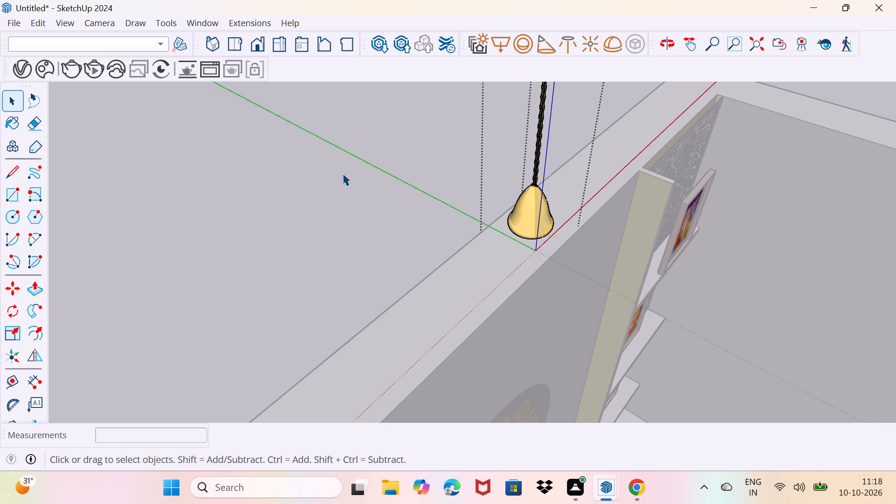
click(343, 175)
click(341, 170)
Examine the whole shrine from the front, and look closely at the panelled steps, the lattice column and the side wall beside them.
scroll(341, 170, down, 11)
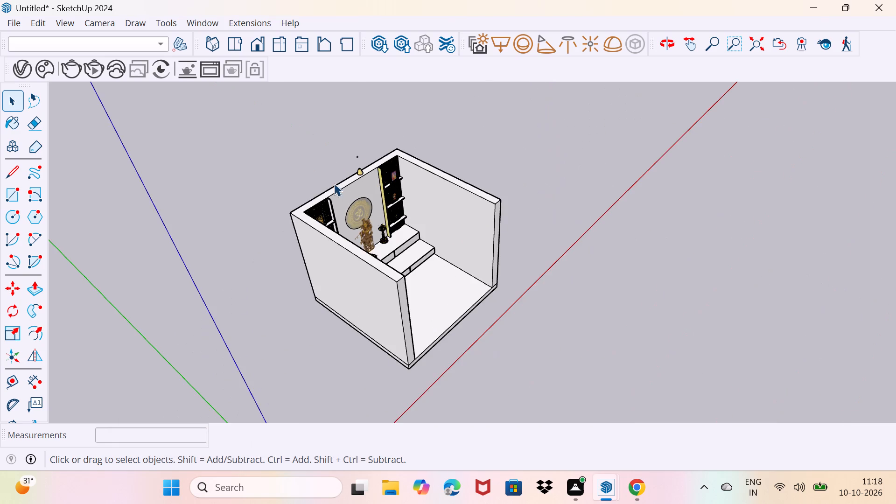
middle_drag(376, 262, 191, 200)
scroll(406, 213, up, 5)
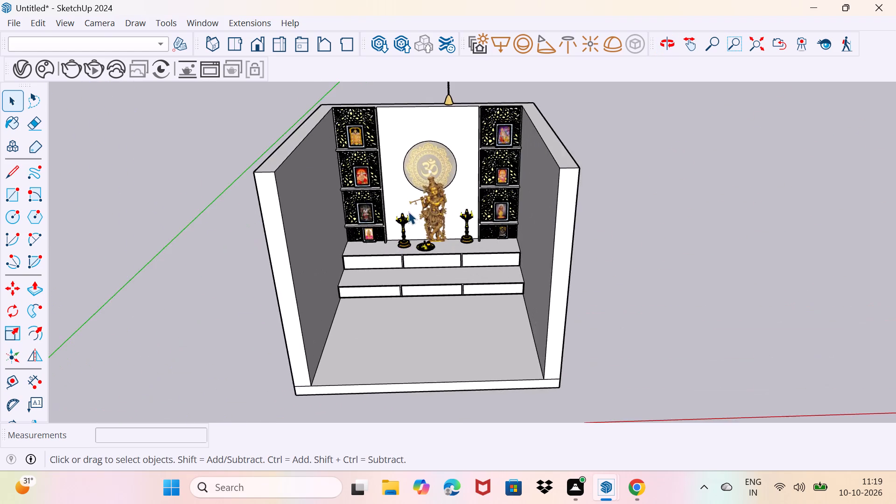
scroll(410, 209, up, 4)
middle_drag(427, 275, 496, 243)
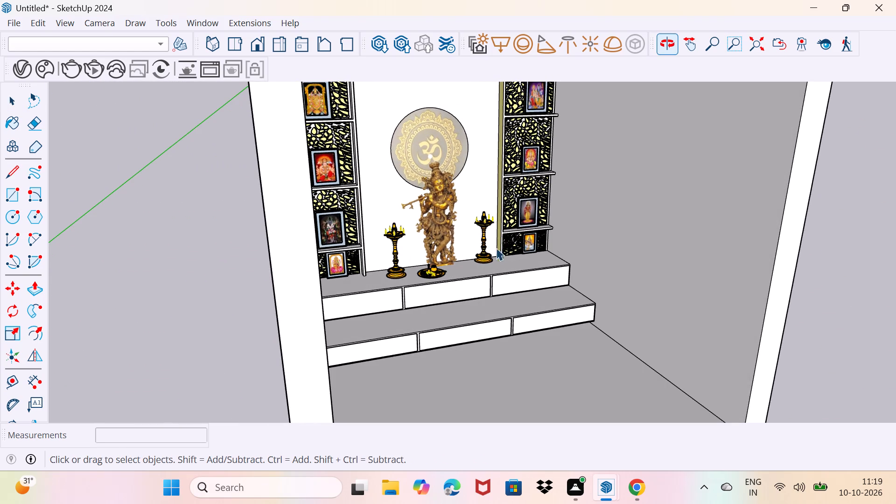
scroll(515, 260, up, 1)
middle_drag(516, 260, 525, 264)
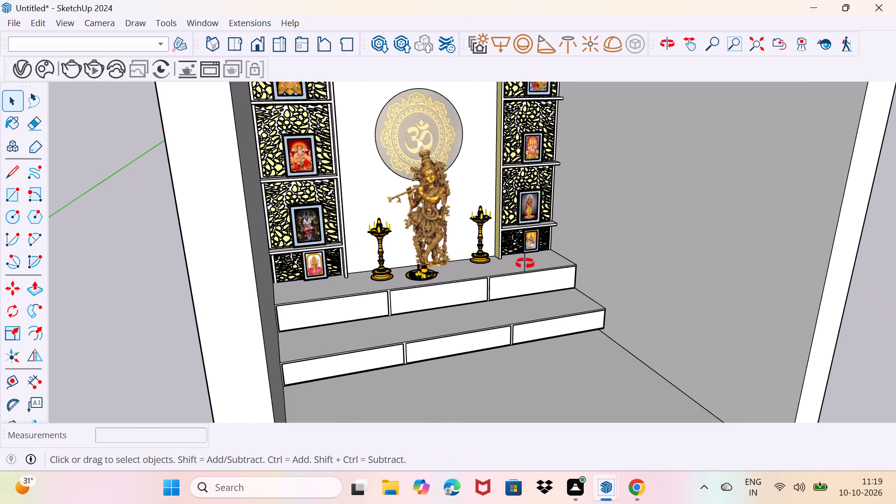
middle_drag(525, 264, 517, 295)
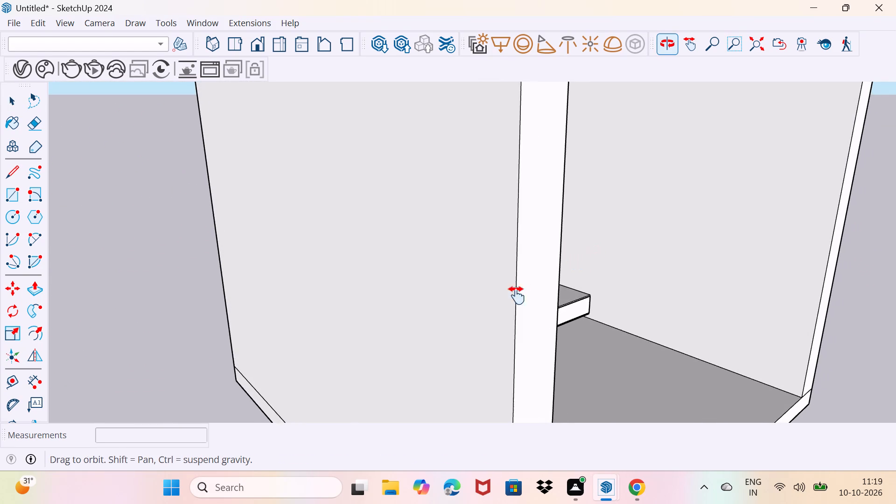
middle_drag(517, 295, 404, 352)
middle_drag(398, 353, 441, 331)
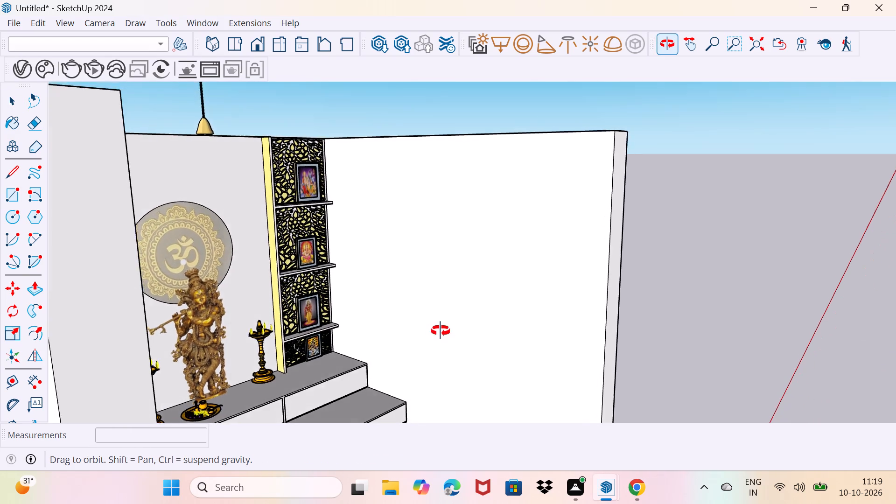
middle_drag(441, 331, 441, 330)
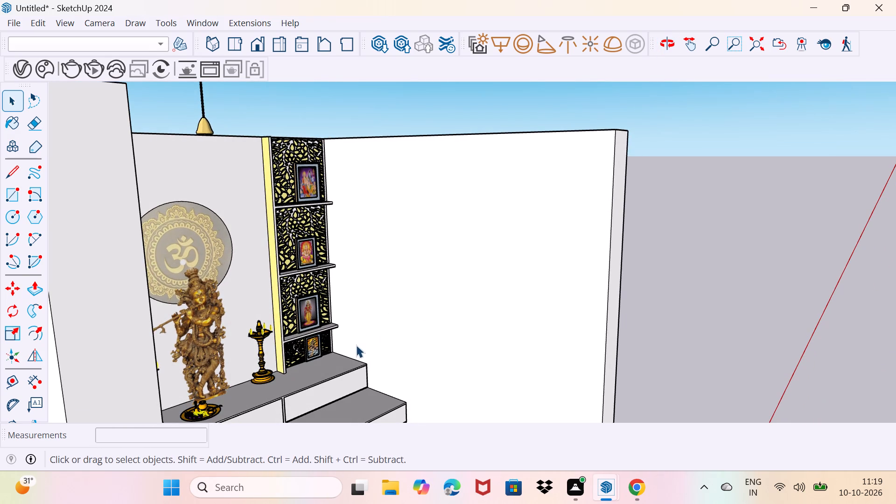
middle_drag(357, 345, 370, 339)
scroll(360, 368, up, 4)
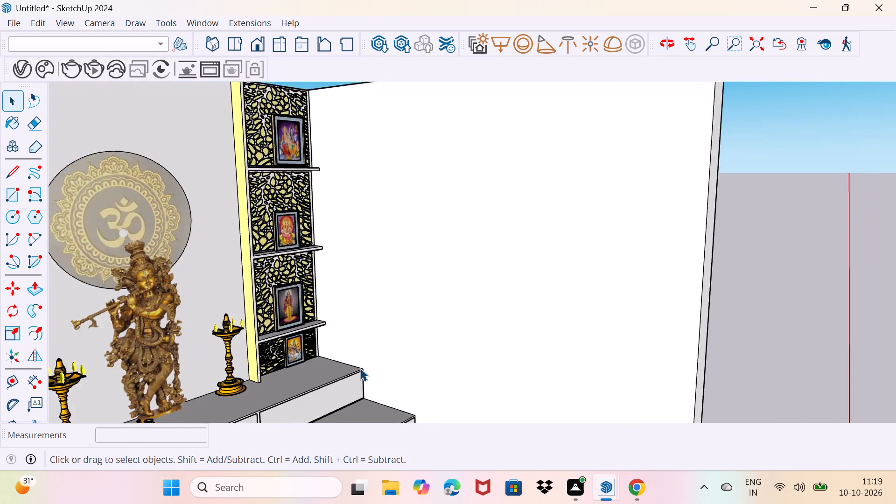
Place a vertical guide on the side wall from the top step's outer corner up to the wall's top edge.
key(l)
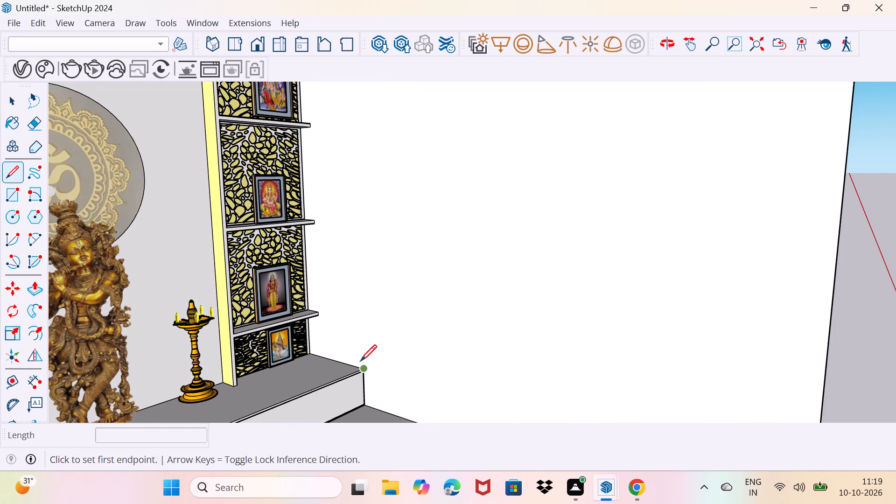
key(t)
scroll(362, 369, up, 1)
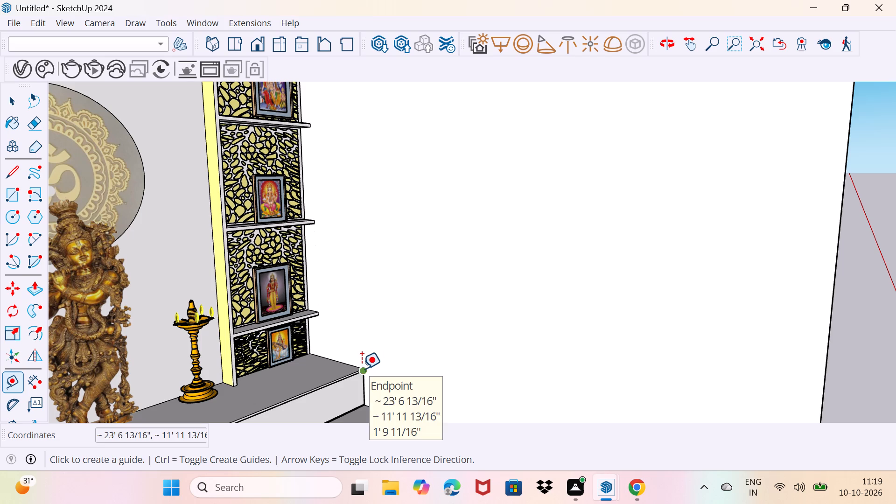
scroll(362, 369, up, 2)
click(365, 364)
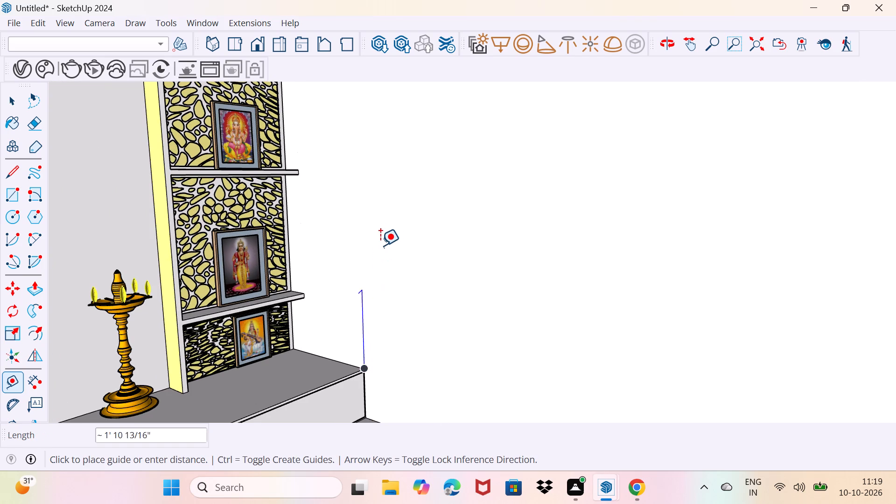
scroll(386, 239, down, 1)
scroll(385, 230, up, 1)
scroll(344, 193, down, 2)
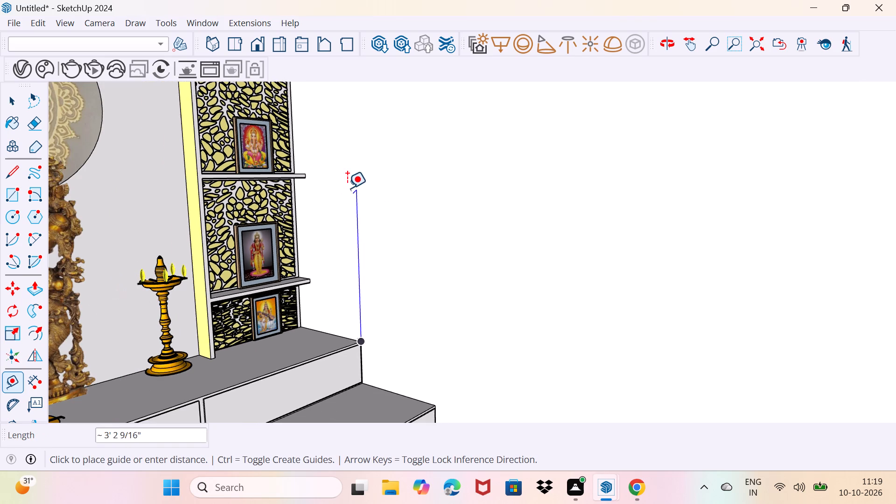
shift+middle_drag(367, 170, 335, 364)
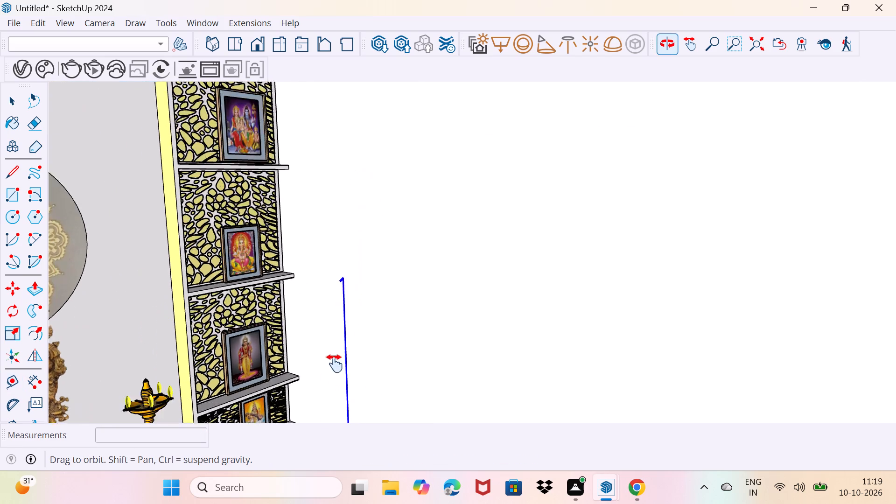
shift+middle_drag(335, 364, 327, 410)
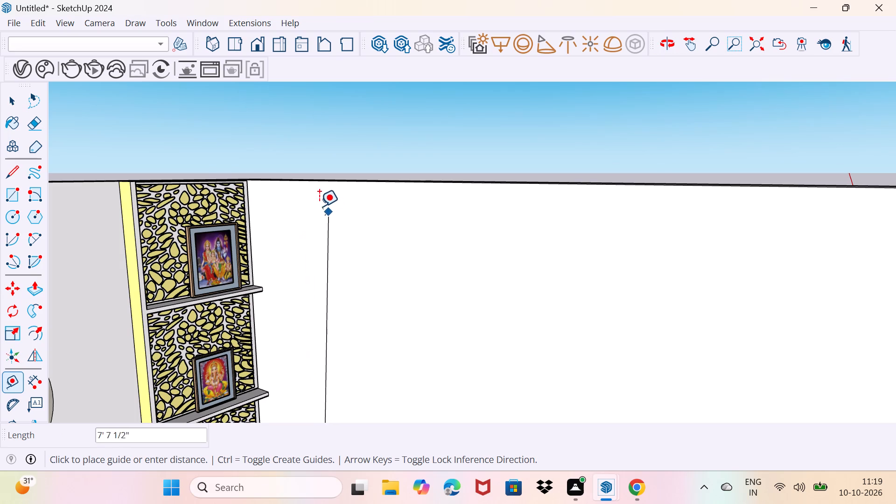
click(313, 183)
key(space)
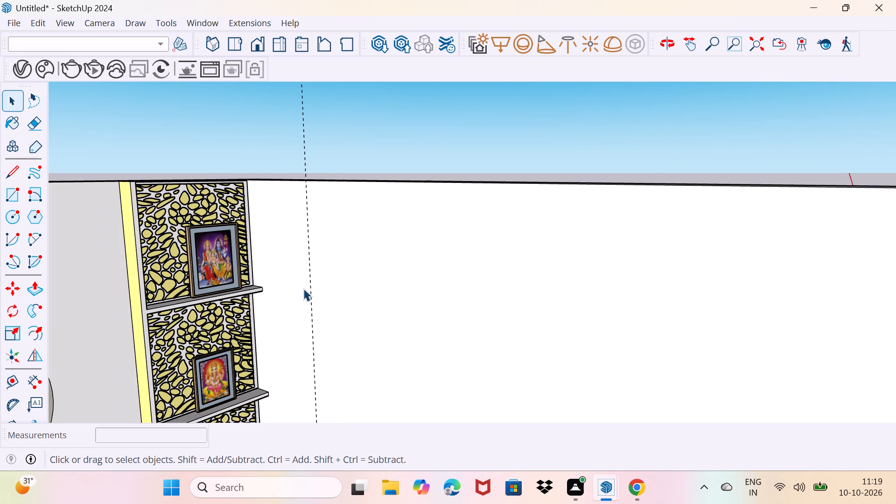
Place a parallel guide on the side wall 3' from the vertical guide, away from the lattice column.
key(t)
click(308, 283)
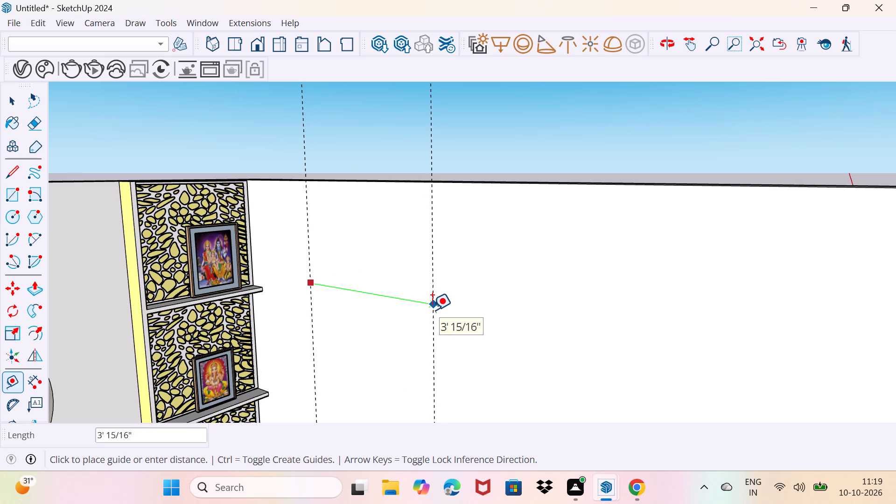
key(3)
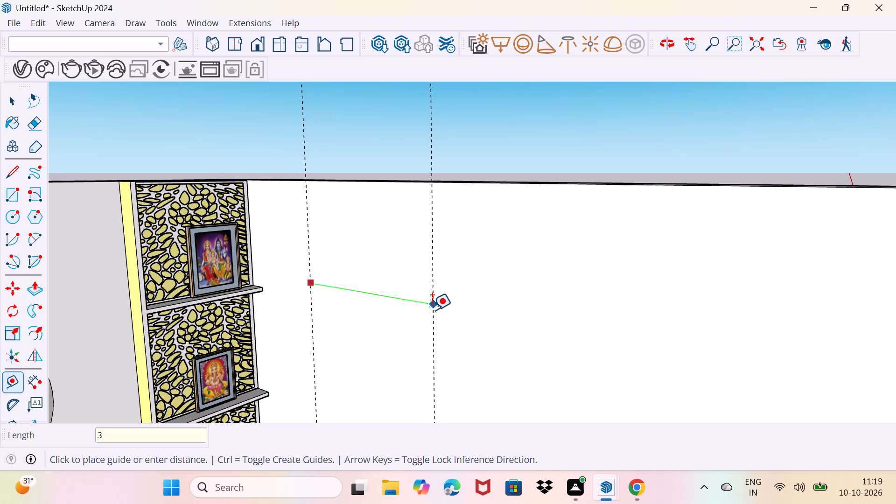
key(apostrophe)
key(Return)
Place a vertical guide on the side wall from the second step's outer corner up to the wall's top edge.
scroll(422, 302, down, 9)
middle_click(418, 301)
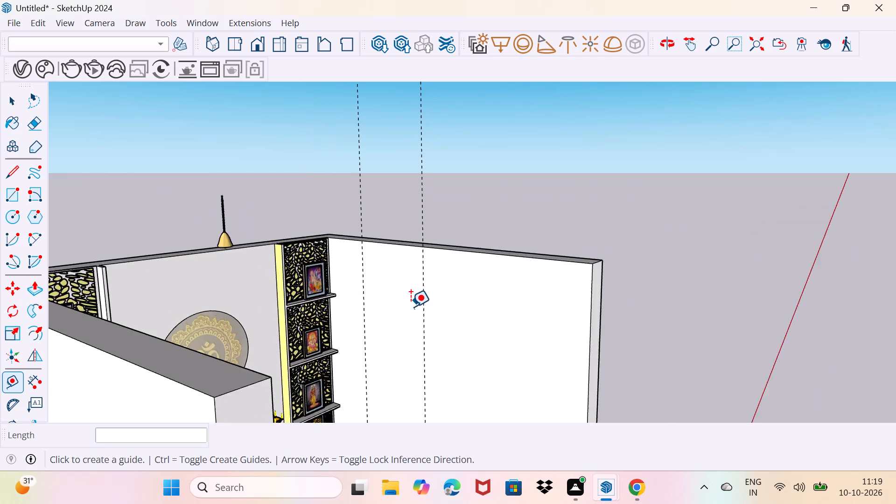
scroll(411, 307, down, 8)
scroll(361, 390, up, 4)
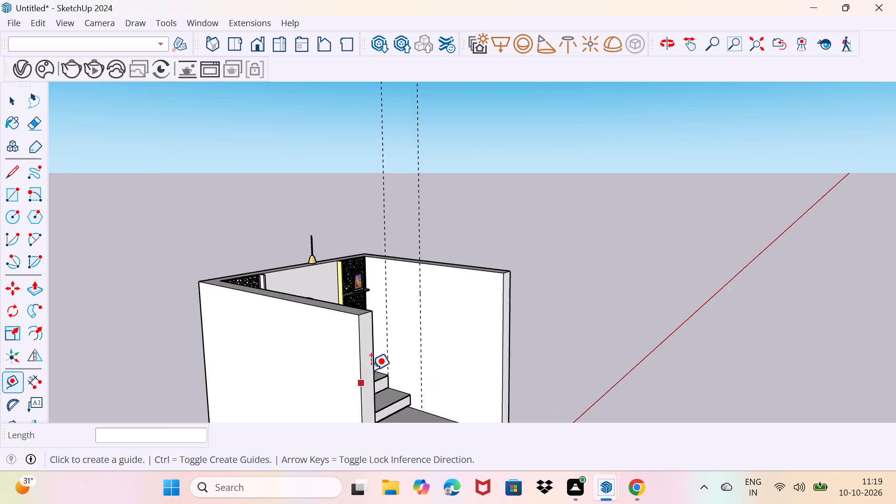
scroll(389, 369, up, 4)
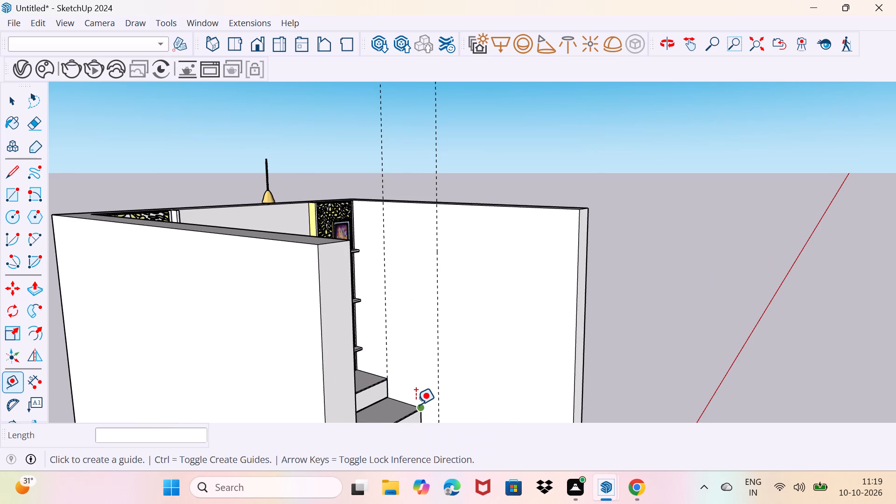
click(416, 405)
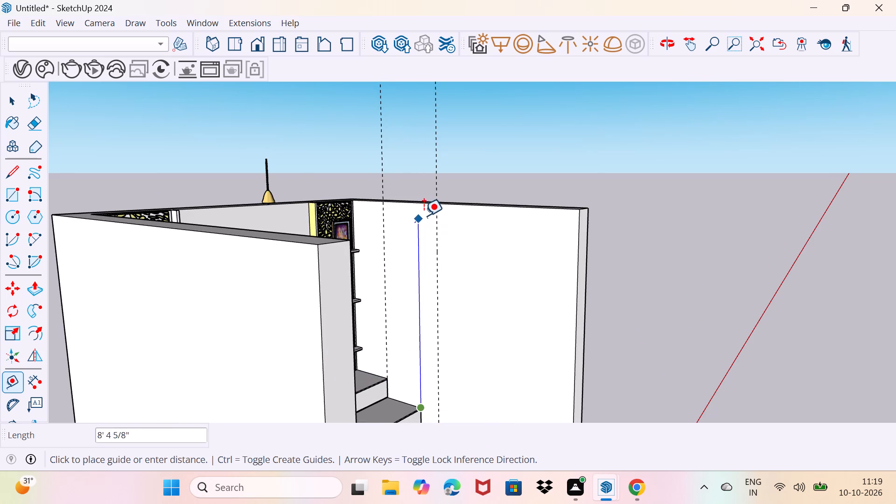
click(425, 204)
key(space)
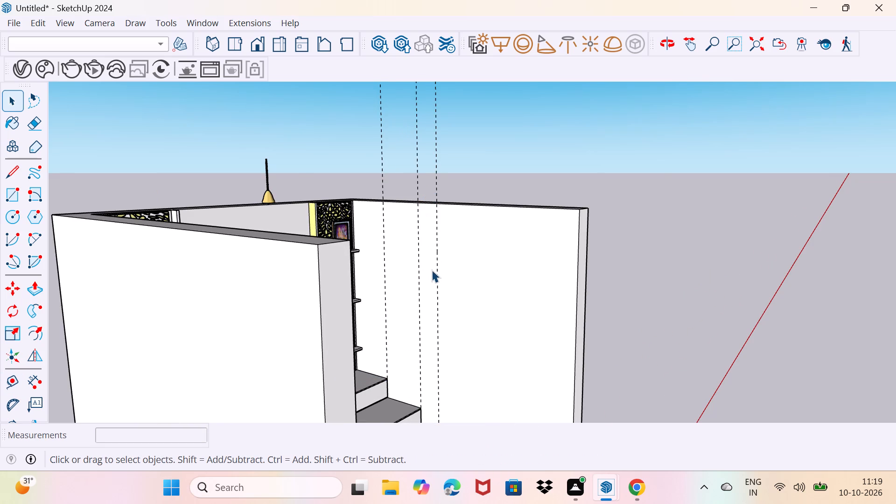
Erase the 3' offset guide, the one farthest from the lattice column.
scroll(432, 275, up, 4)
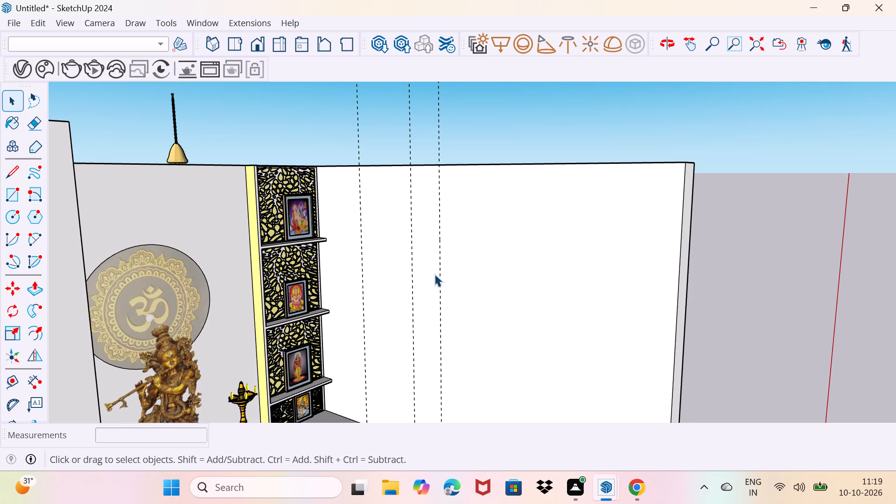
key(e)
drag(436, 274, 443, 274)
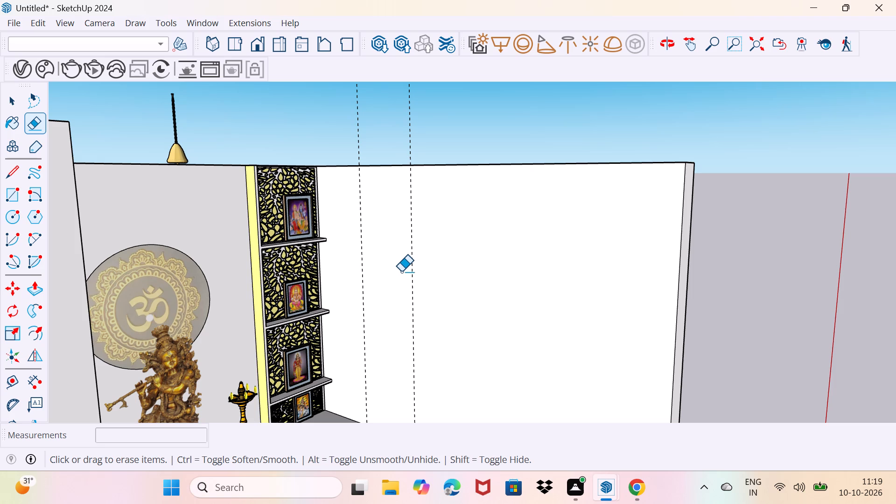
Draw a rectangle 2' wide and about 7' 6" tall on the side wall between the two guides, starting at the wall's top edge.
scroll(386, 293, up, 1)
middle_drag(390, 294, 408, 298)
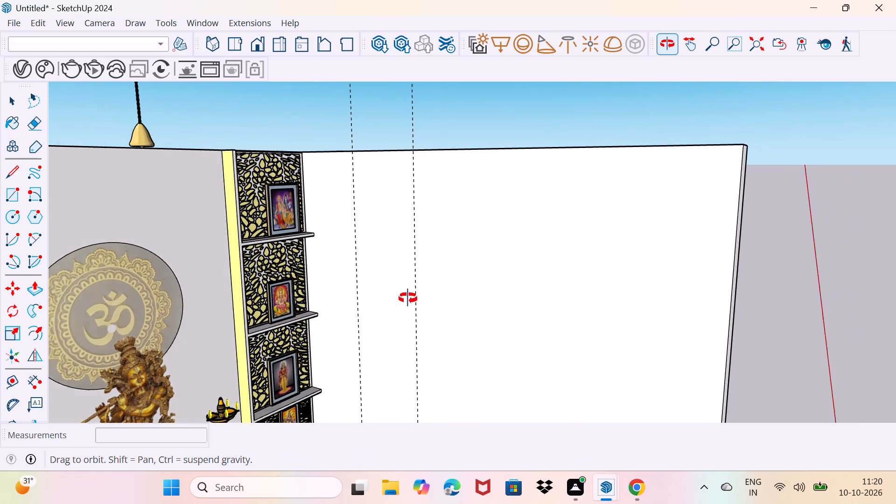
middle_drag(408, 298, 385, 272)
key(space)
key(r)
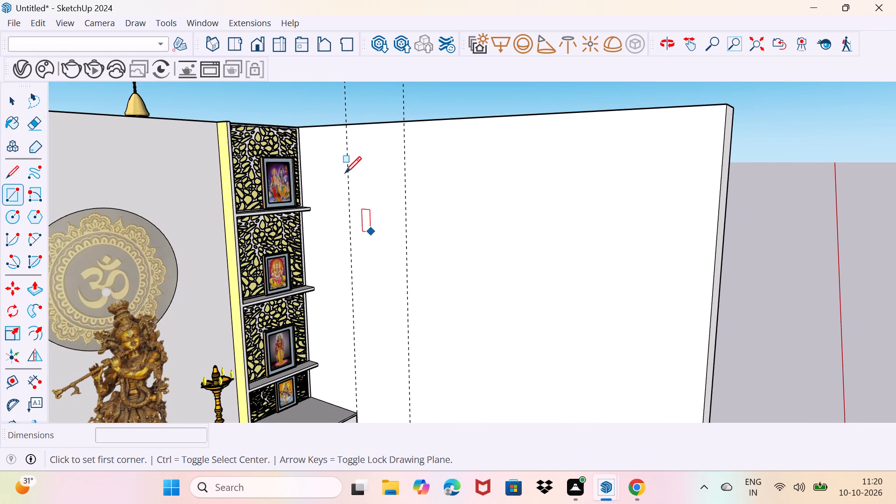
click(348, 124)
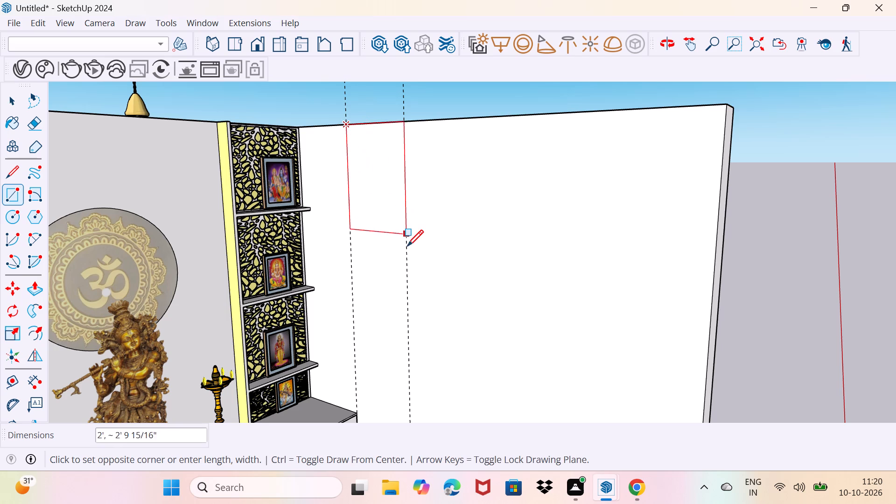
scroll(406, 244, down, 4)
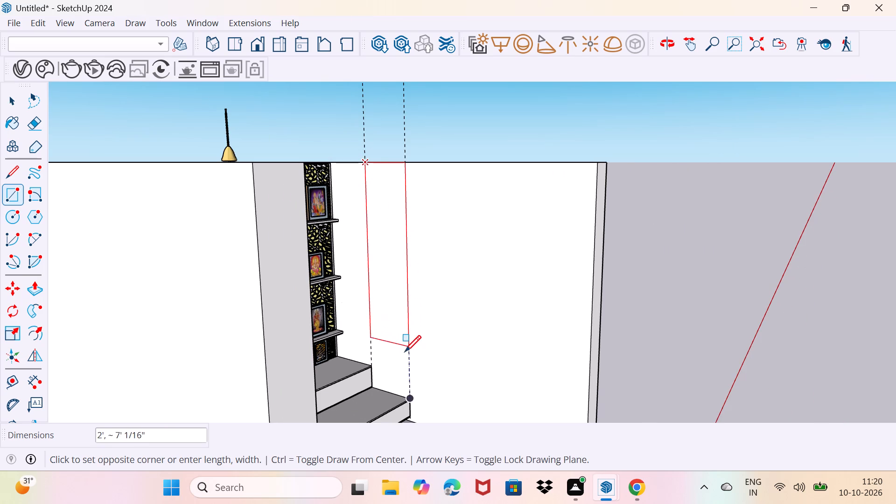
scroll(407, 360, up, 1)
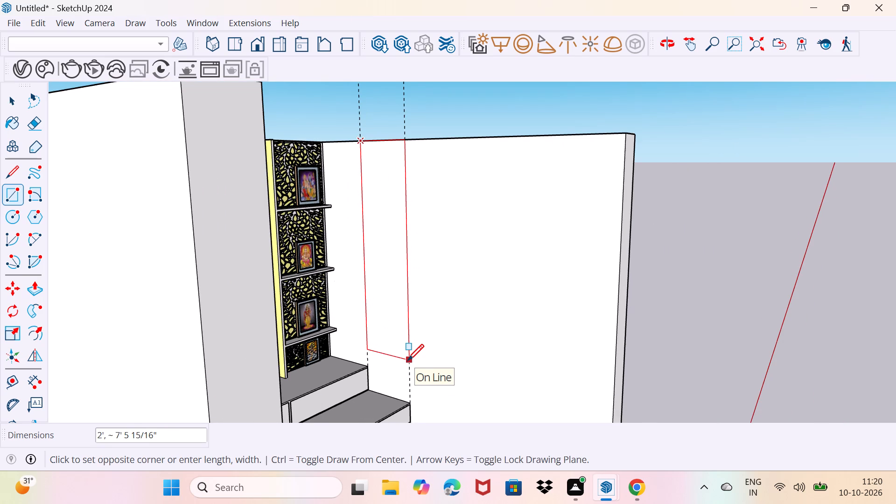
click(407, 360)
key(space)
Erase the two remaining vertical guides below the side wall's rectangle.
scroll(372, 360, up, 3)
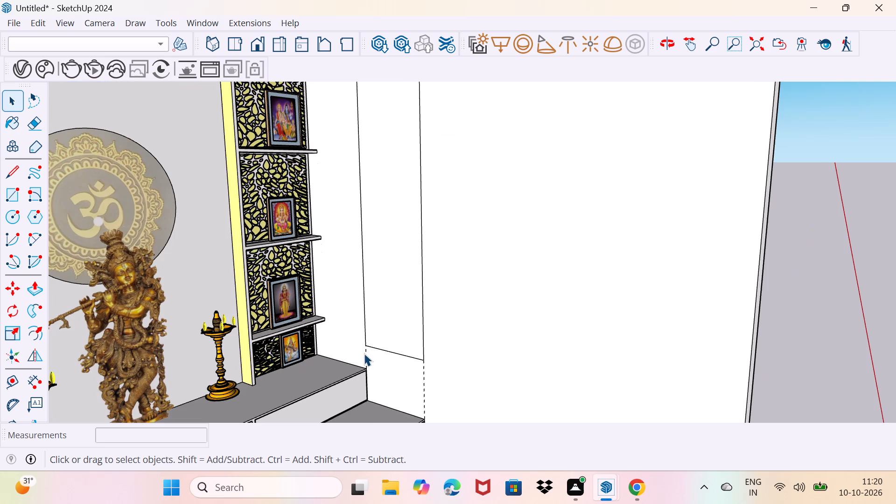
key(e)
drag(363, 355, 368, 360)
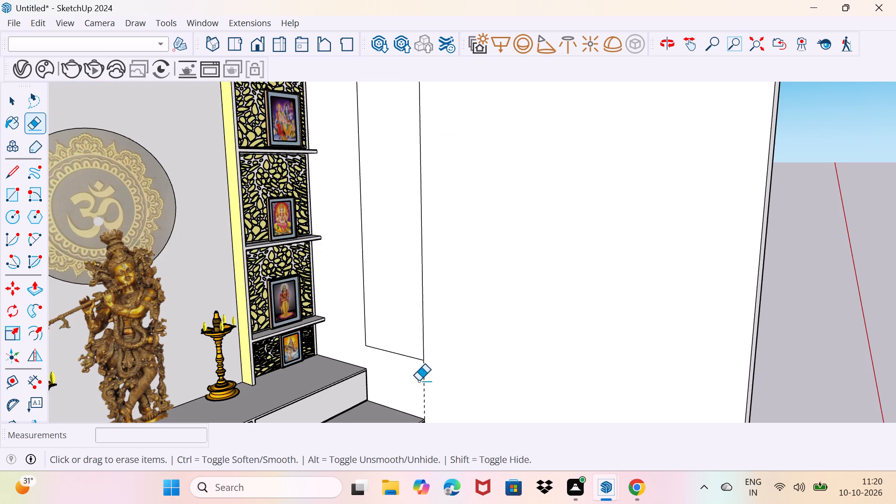
drag(421, 382, 438, 387)
scroll(435, 380, down, 5)
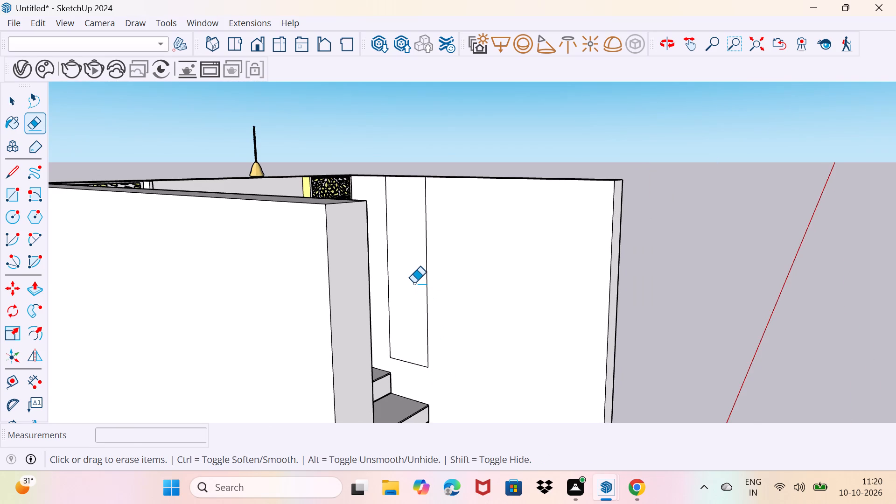
key(space)
Copy the rectangle's top edge down to its bottom edge and divide the distance by 5 to form five equal panels.
scroll(402, 245, up, 4)
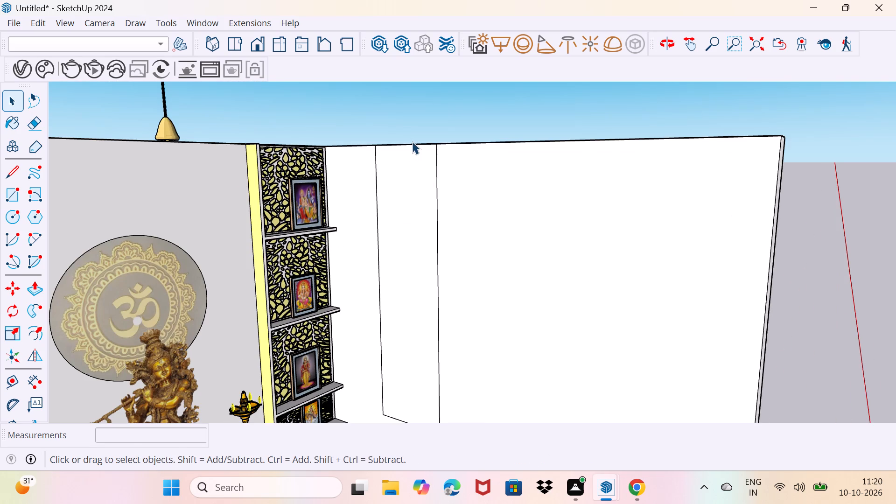
click(412, 144)
key(m)
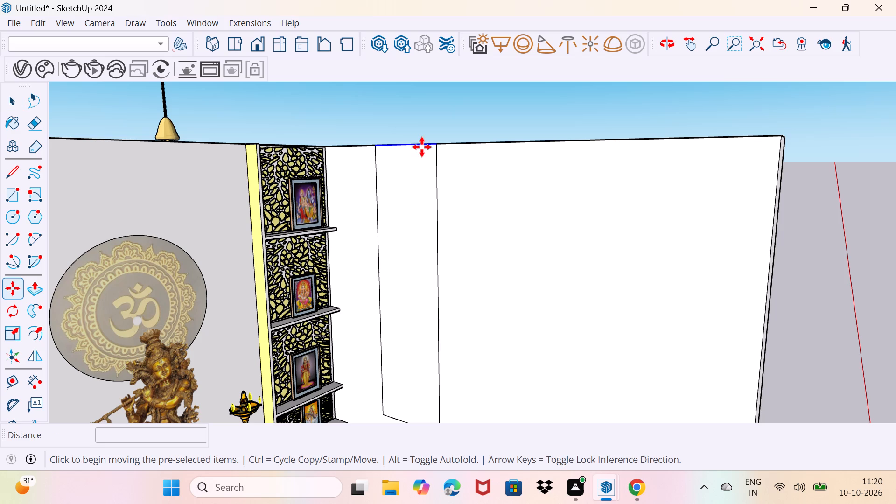
click(435, 144)
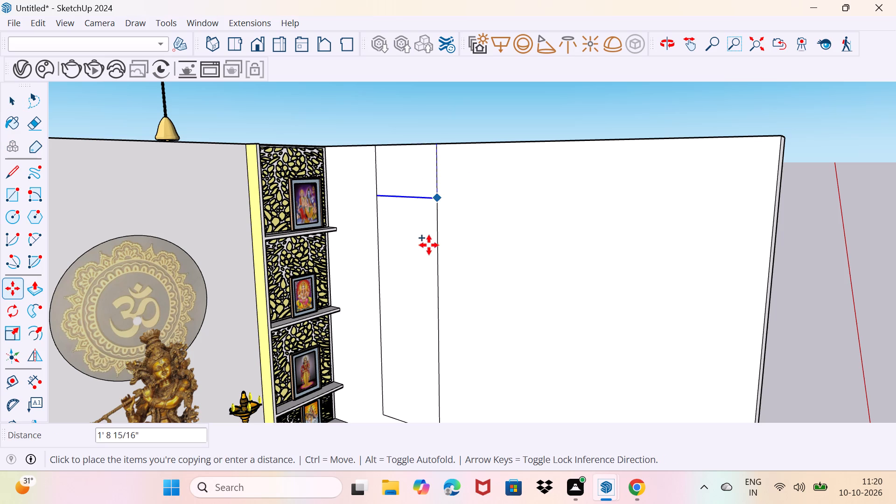
scroll(422, 287, down, 1)
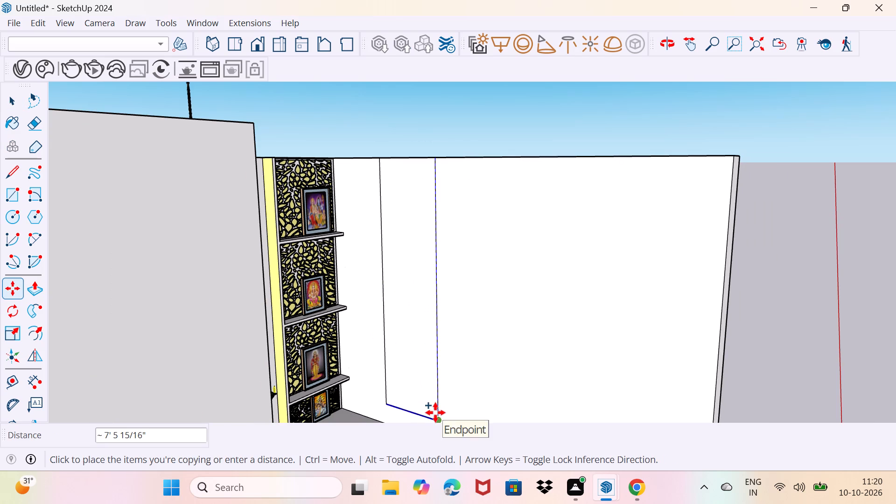
middle_drag(435, 413, 435, 336)
click(434, 343)
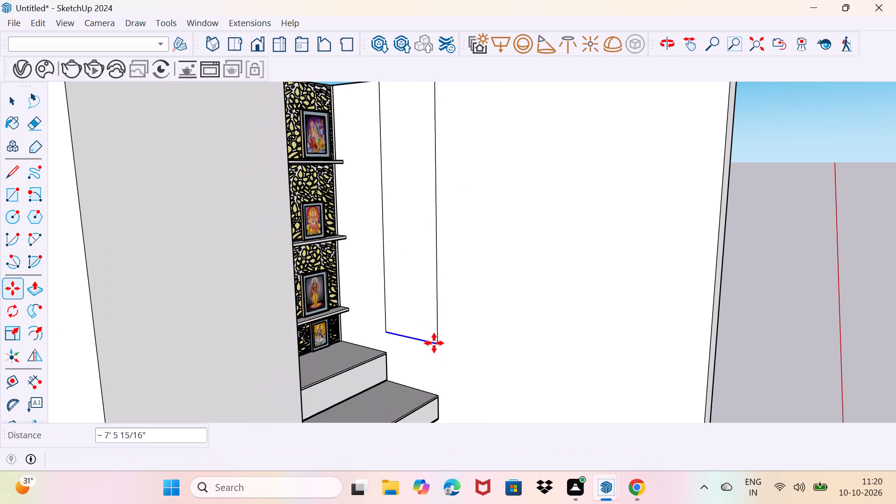
key(slash)
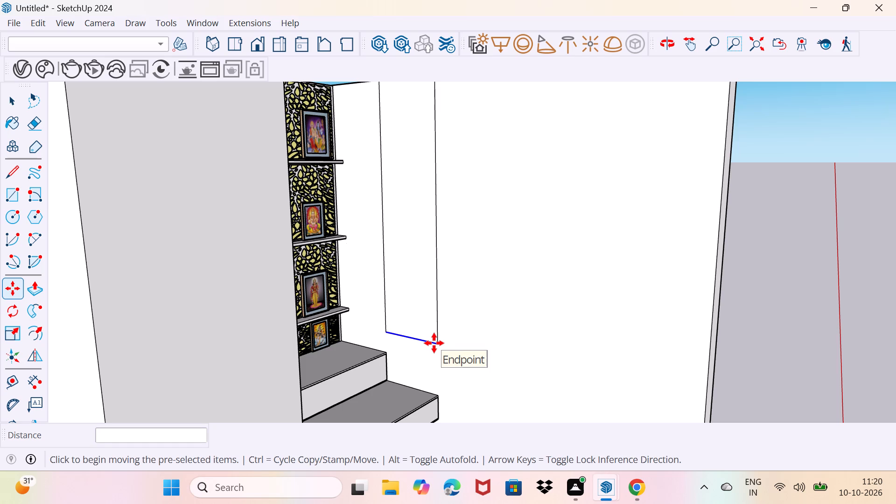
text(/5)
key(Return)
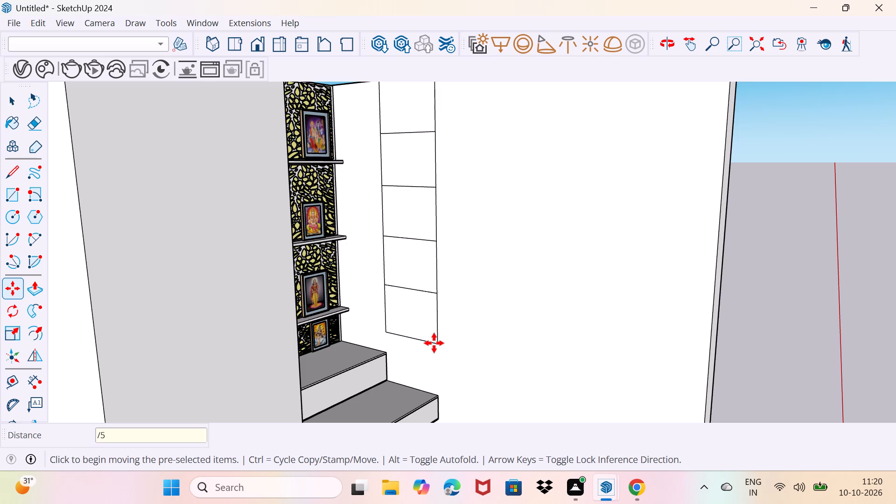
key(space)
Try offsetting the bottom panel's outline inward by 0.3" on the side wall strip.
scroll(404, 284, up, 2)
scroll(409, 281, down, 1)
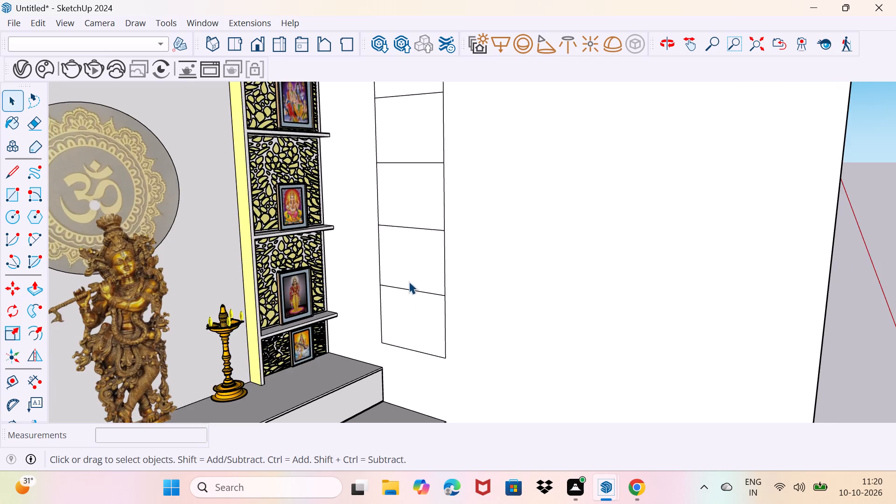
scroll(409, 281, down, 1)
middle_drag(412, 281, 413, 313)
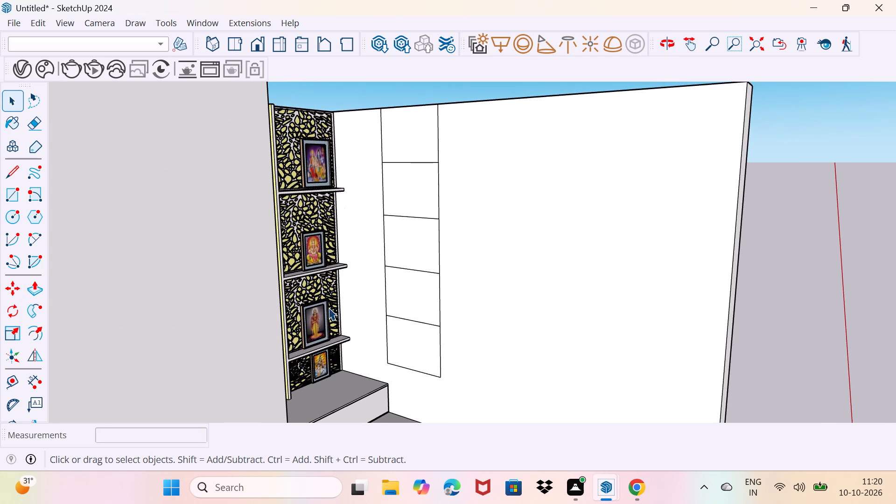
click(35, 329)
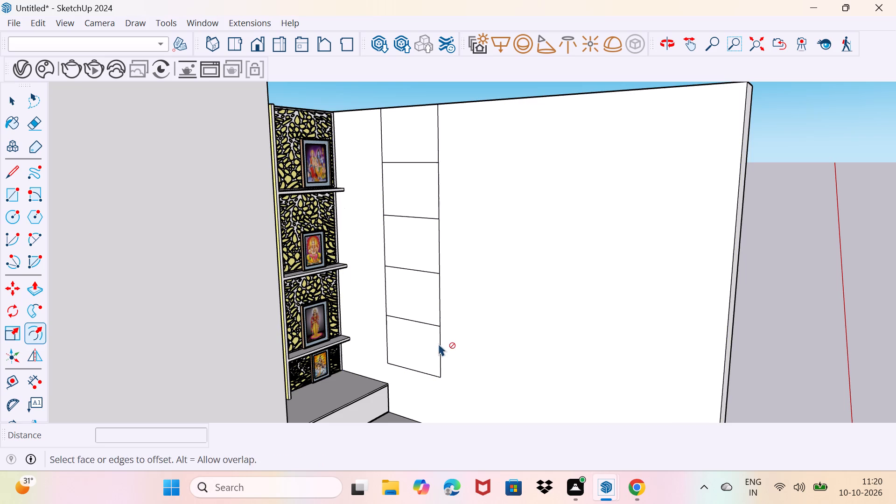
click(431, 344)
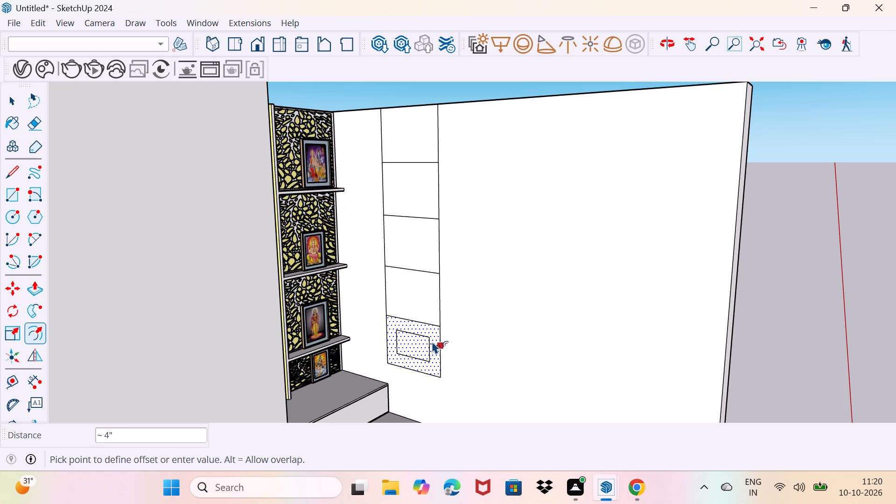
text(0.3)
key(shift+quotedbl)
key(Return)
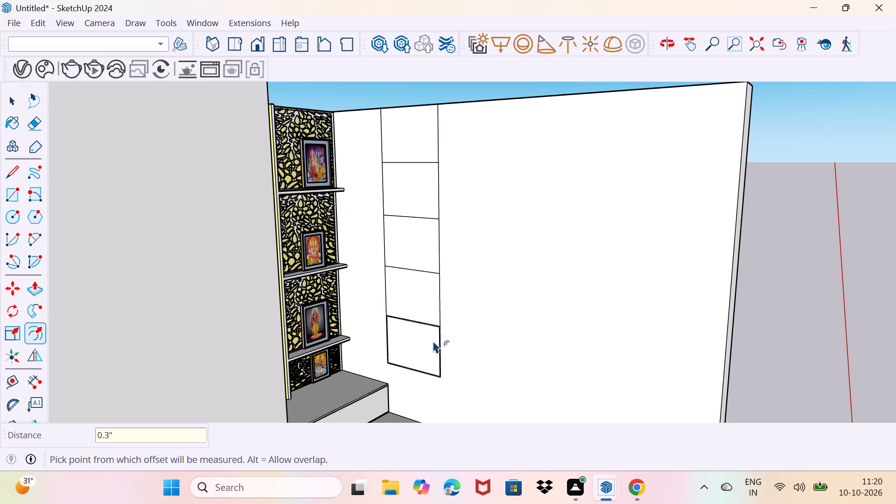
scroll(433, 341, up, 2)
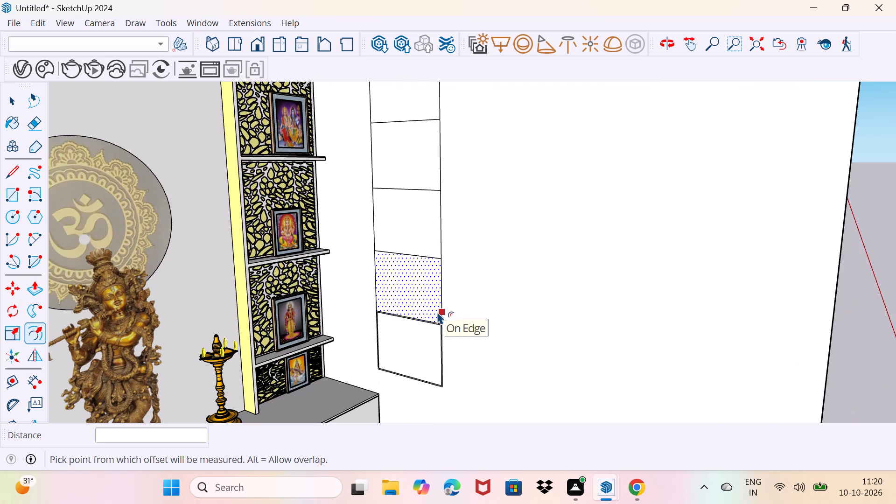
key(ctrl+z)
Offset the outline of each of the five side wall panels inward by 0.5", starting with the bottom panel.
click(439, 353)
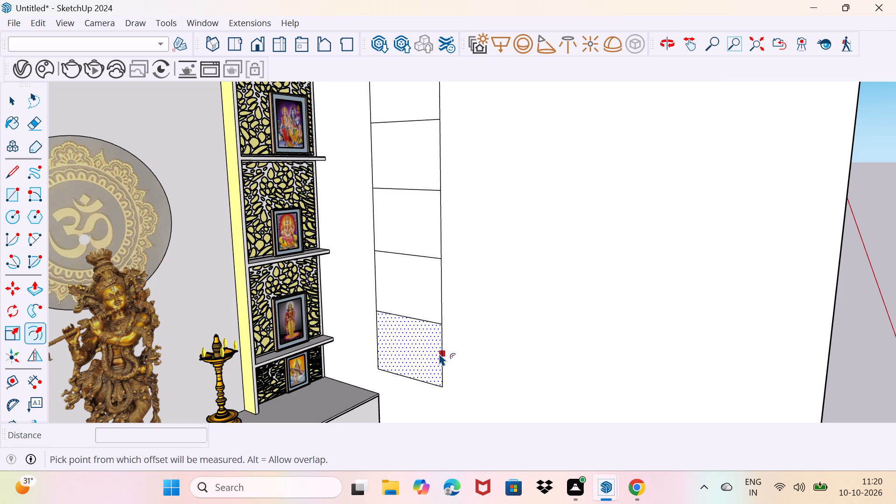
text(0.5")
key(Return)
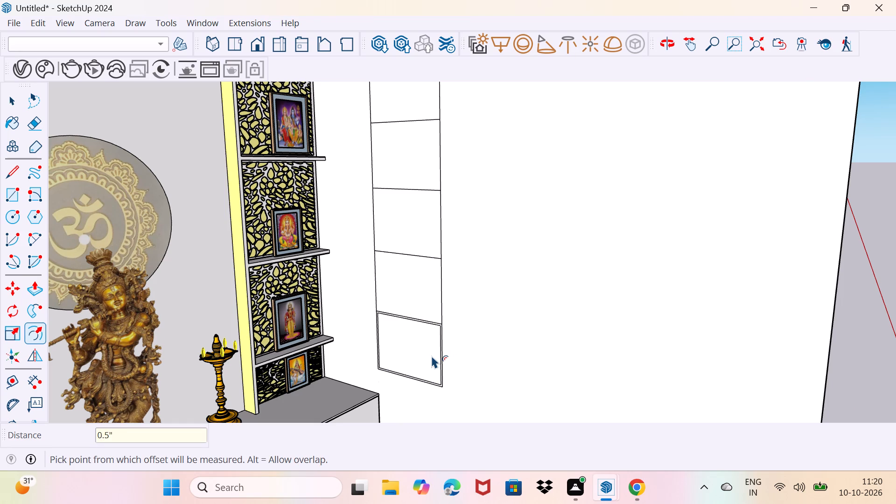
double_click(434, 301)
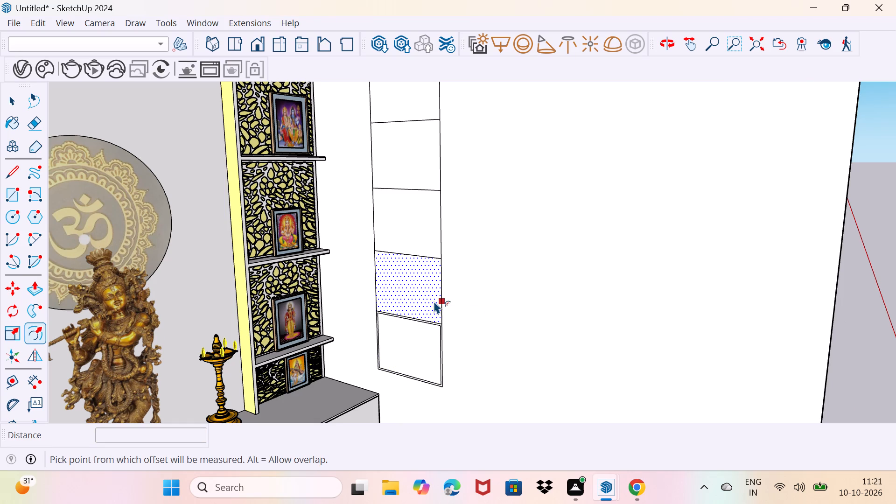
double_click(433, 231)
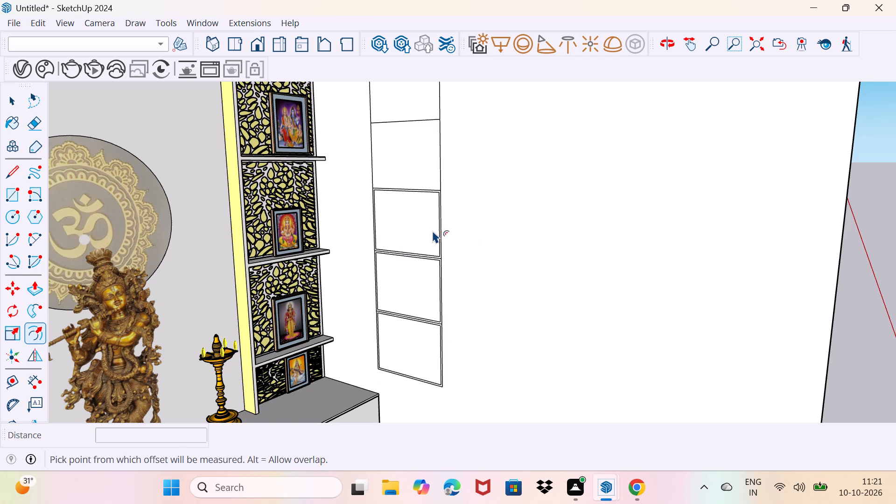
middle_drag(429, 180, 434, 313)
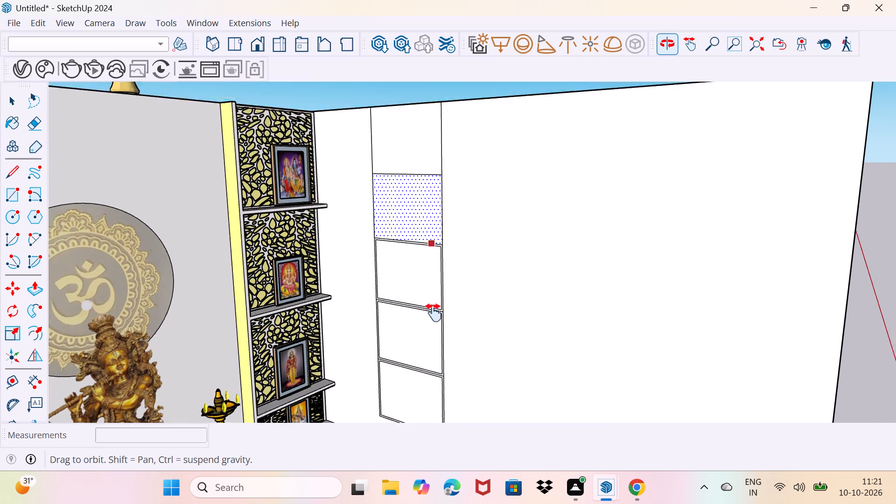
middle_drag(434, 313, 435, 335)
shift+scroll(435, 335, up, 1)
double_click(440, 319)
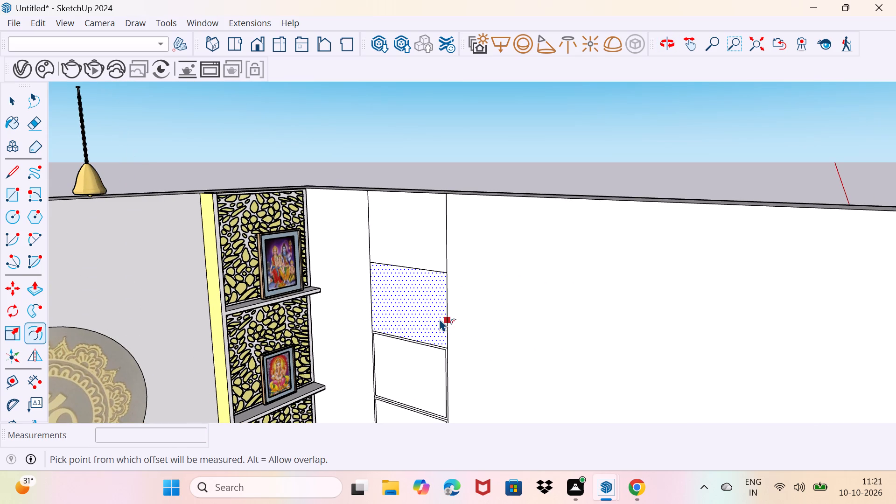
double_click(436, 219)
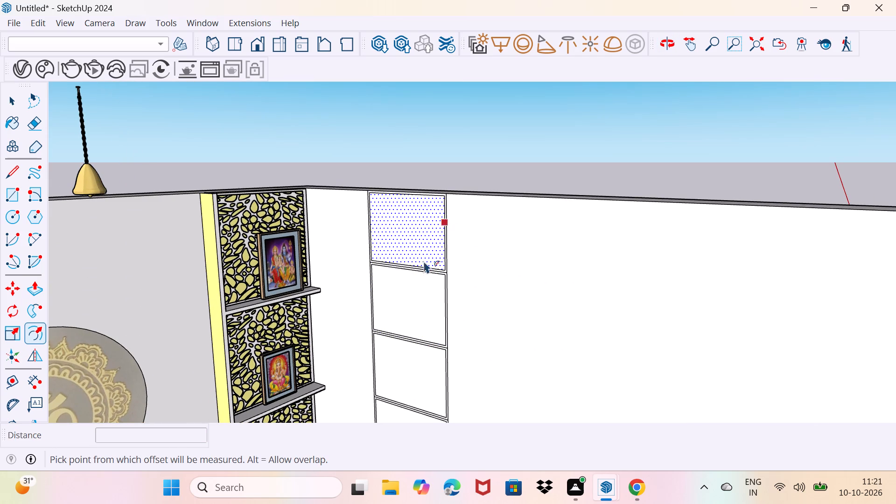
key(space)
Erase the upper three original dividing lines running between the inset panel outlines, leaving continuous frame bars.
scroll(420, 187, up, 2)
scroll(420, 187, down, 4)
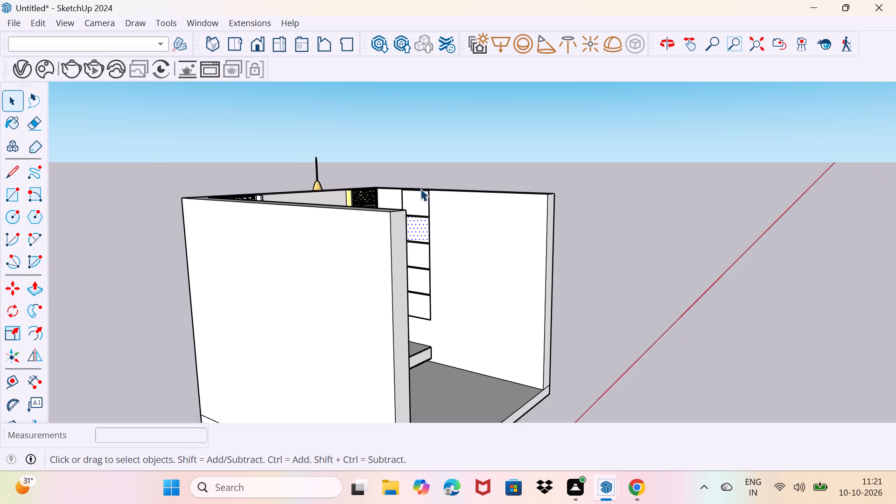
scroll(421, 231, up, 4)
drag(424, 252, 441, 225)
scroll(413, 210, up, 8)
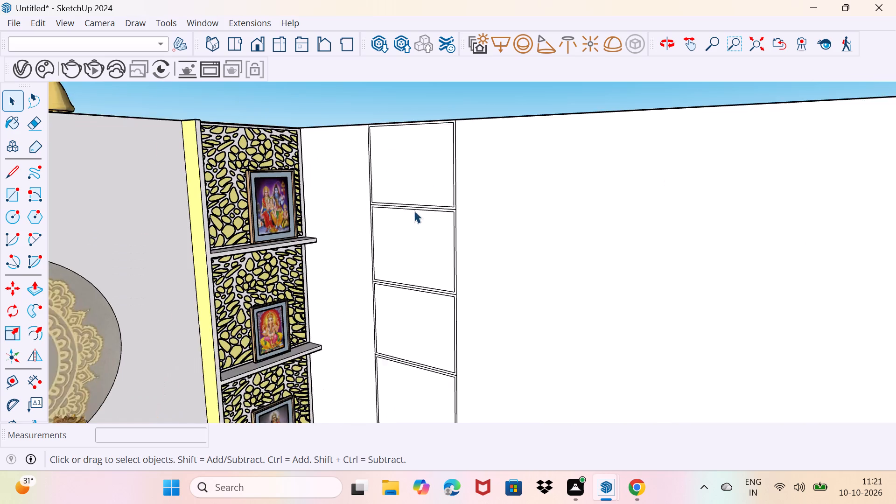
key(e)
middle_drag(442, 213, 440, 142)
scroll(440, 142, up, 8)
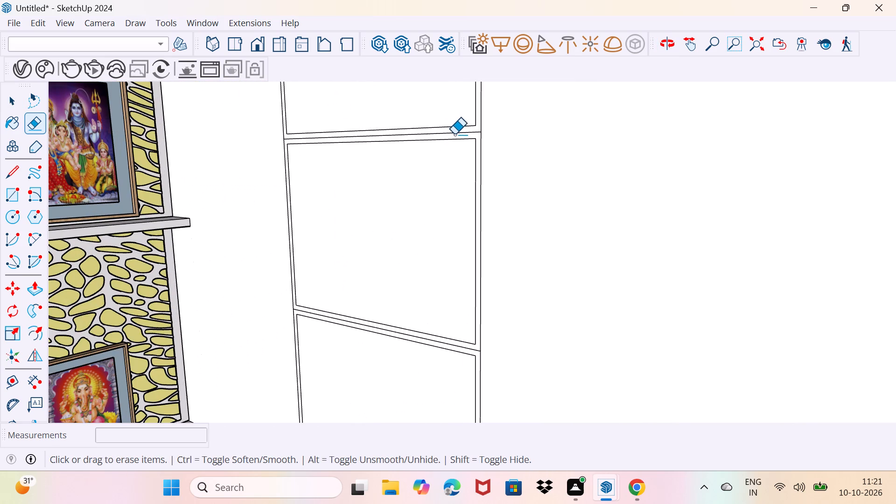
click(455, 133)
scroll(450, 152, down, 4)
middle_drag(445, 260, 436, 194)
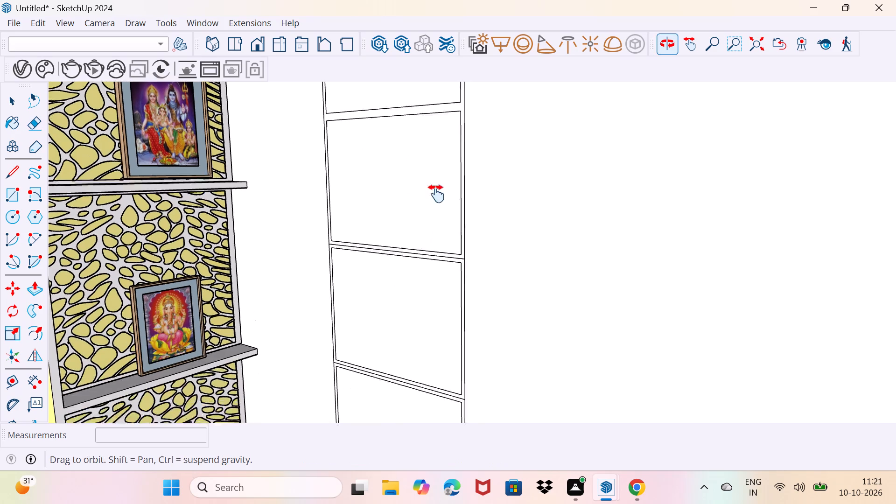
middle_drag(436, 194, 432, 147)
scroll(440, 187, up, 4)
click(454, 173)
scroll(443, 197, down, 1)
middle_drag(443, 208, 441, 196)
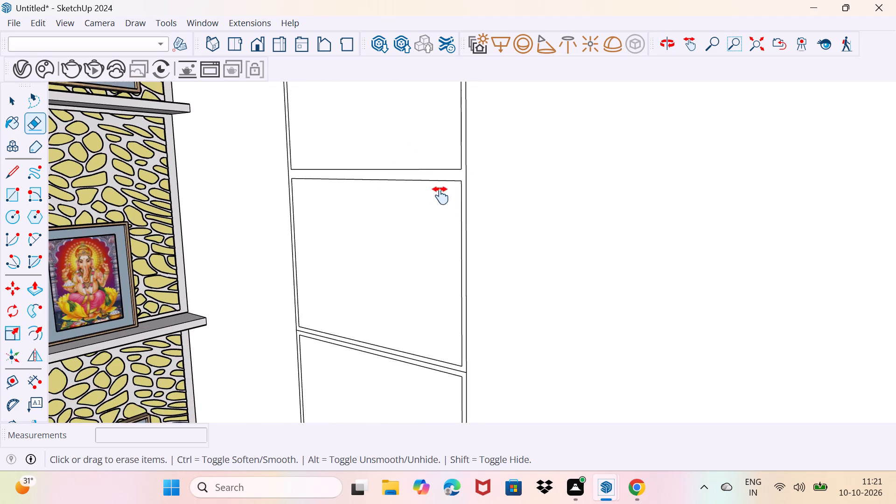
middle_drag(441, 196, 417, 99)
scroll(436, 258, up, 4)
click(440, 269)
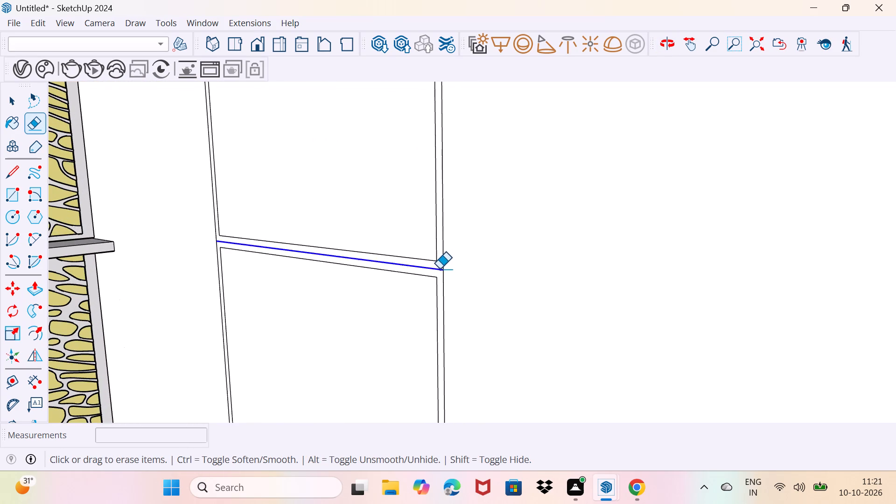
scroll(440, 269, down, 5)
middle_drag(439, 294, 406, 122)
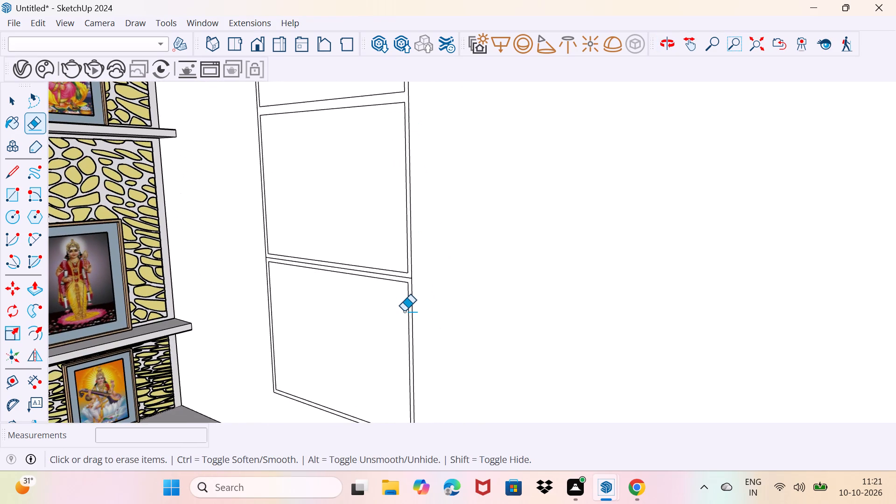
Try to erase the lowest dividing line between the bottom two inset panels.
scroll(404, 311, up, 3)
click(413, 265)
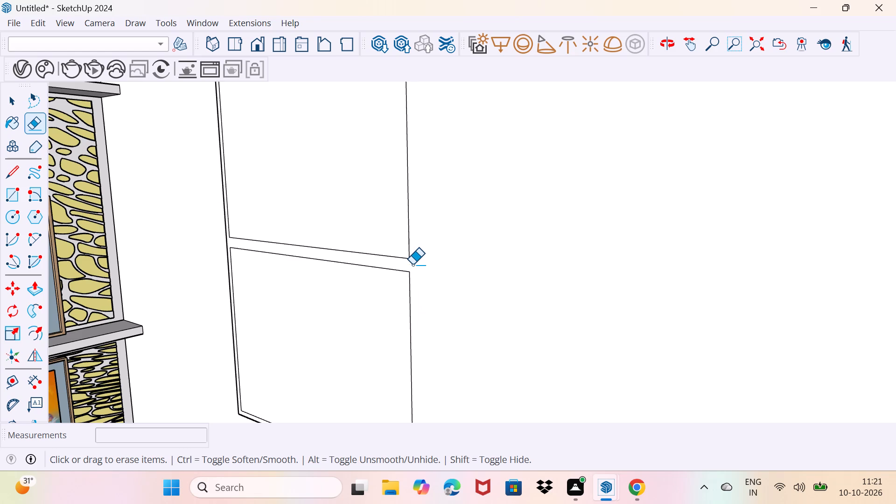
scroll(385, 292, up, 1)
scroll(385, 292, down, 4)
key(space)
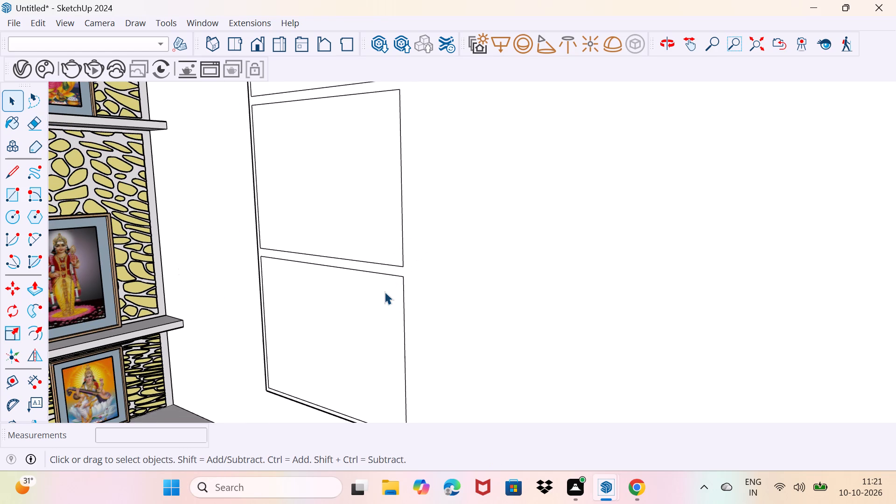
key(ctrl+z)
Erase only the dividing line between the bottom two inset panels, keeping the strip's outer border.
scroll(396, 265, up, 2)
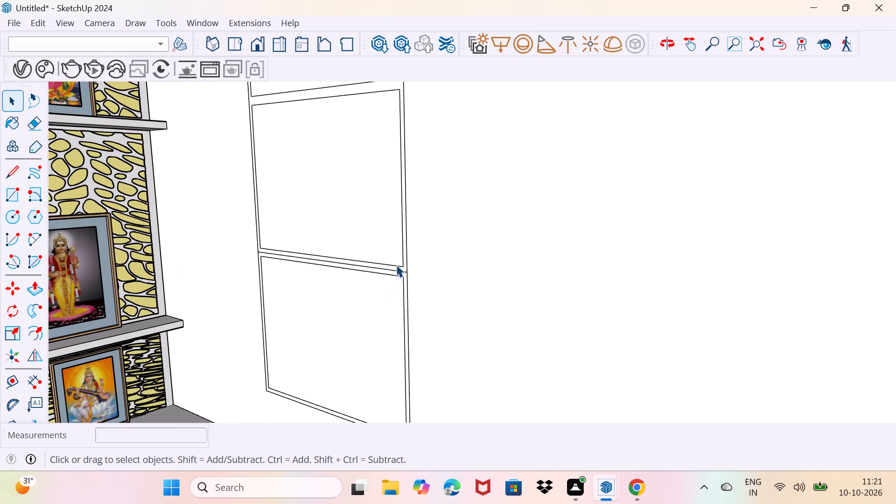
scroll(396, 265, up, 5)
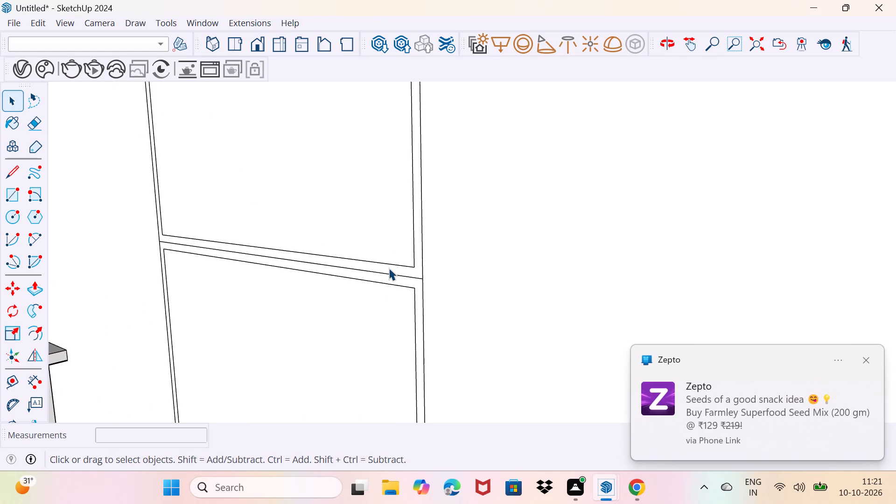
key(e)
click(388, 273)
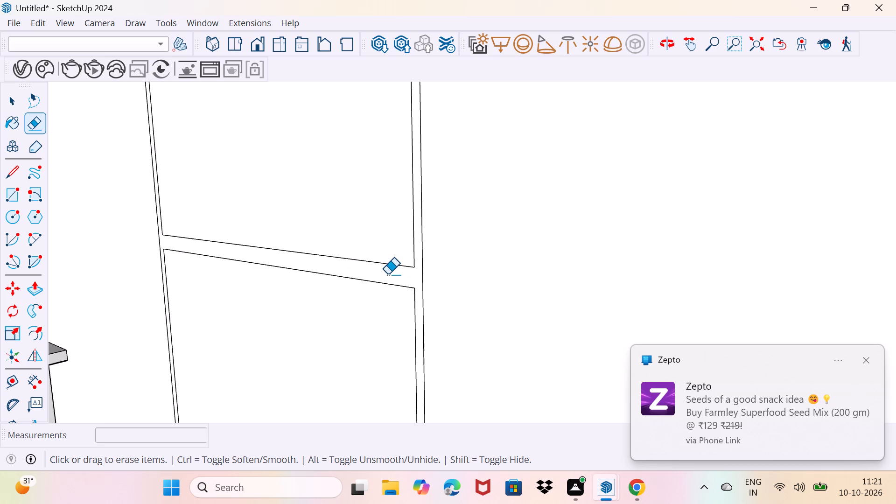
scroll(389, 279, down, 3)
key(space)
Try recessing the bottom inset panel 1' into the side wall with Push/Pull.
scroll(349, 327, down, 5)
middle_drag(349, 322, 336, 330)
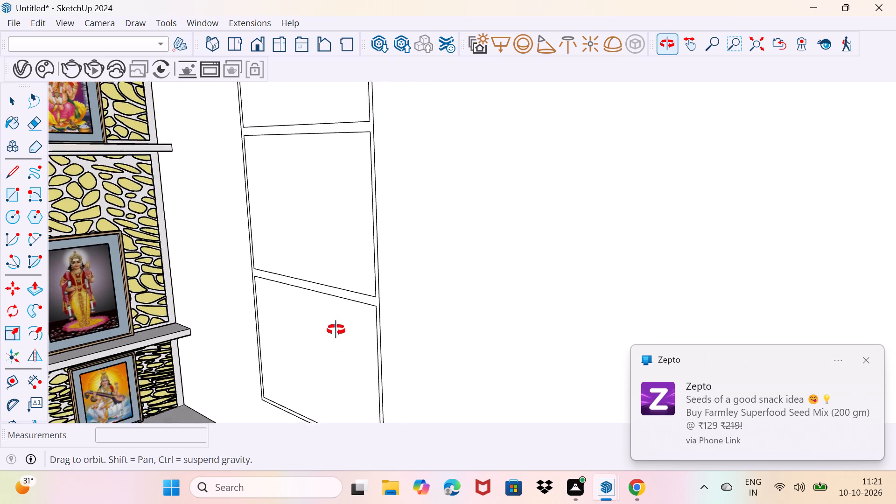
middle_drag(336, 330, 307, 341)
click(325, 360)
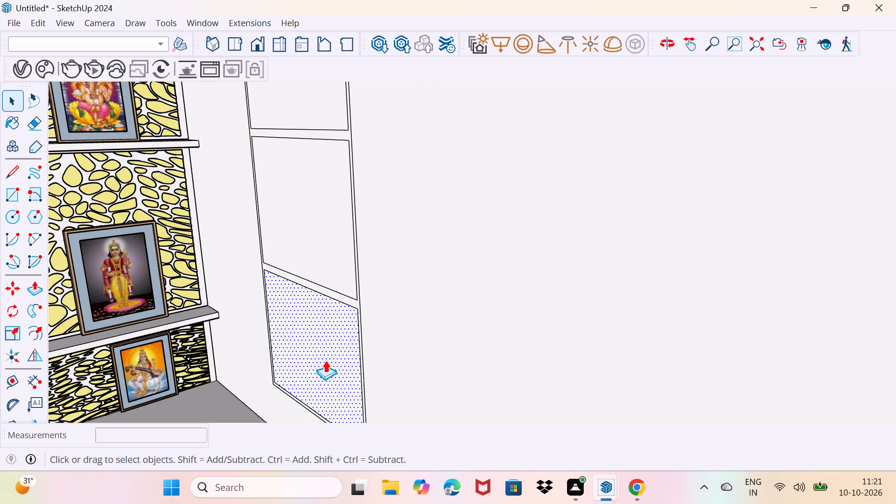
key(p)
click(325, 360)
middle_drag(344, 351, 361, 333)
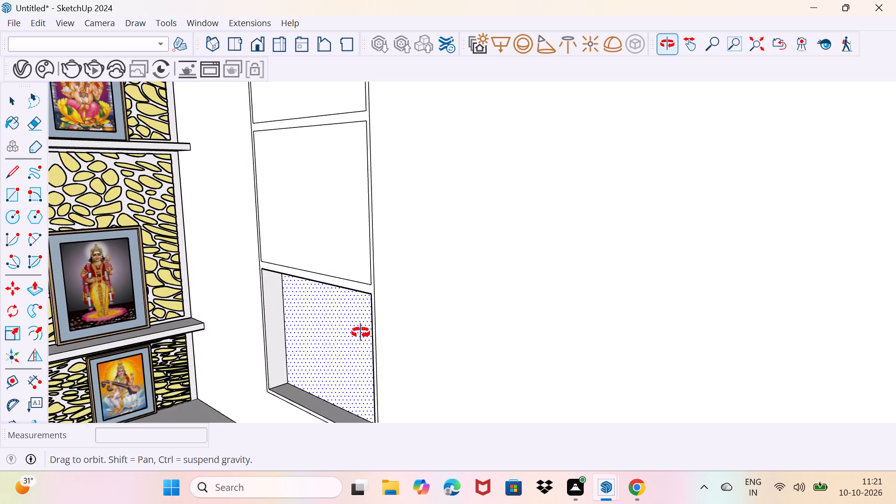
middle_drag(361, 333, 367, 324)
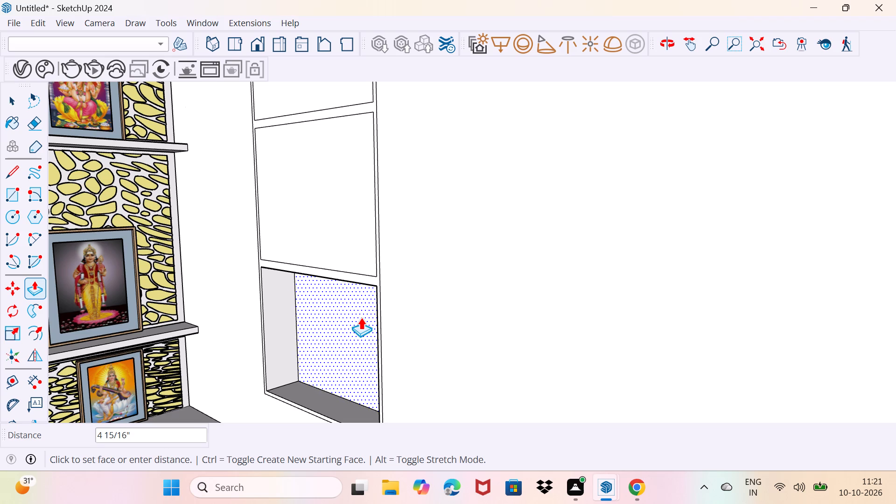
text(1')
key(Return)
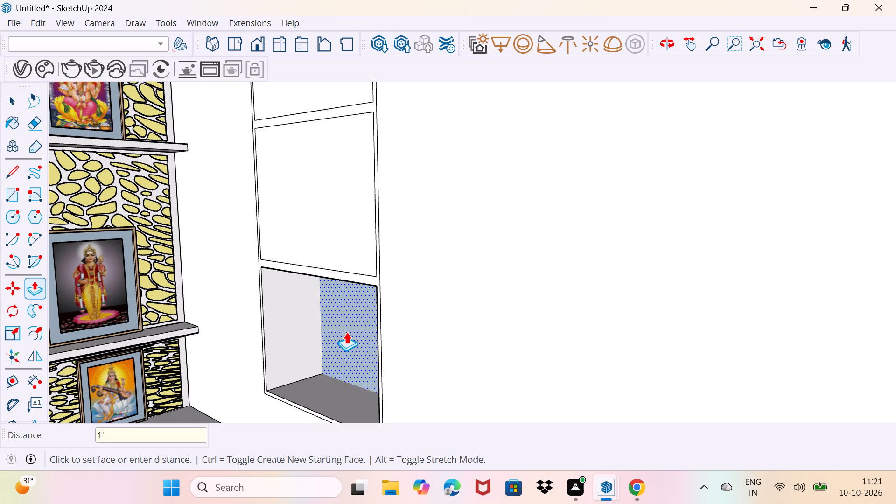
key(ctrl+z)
Recess the bottom inset panel of the shelf strip 5" into the side wall with Push/Pull.
click(327, 355)
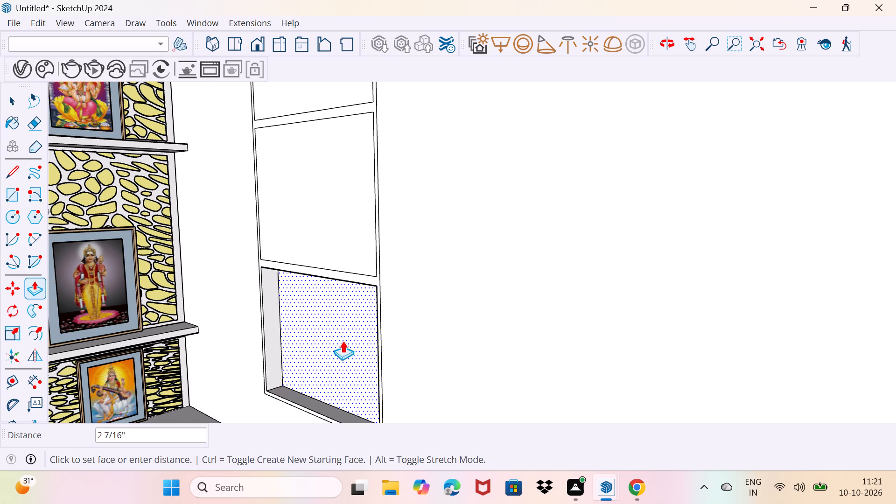
key(5)
key(shift+quotedbl)
key(Return)
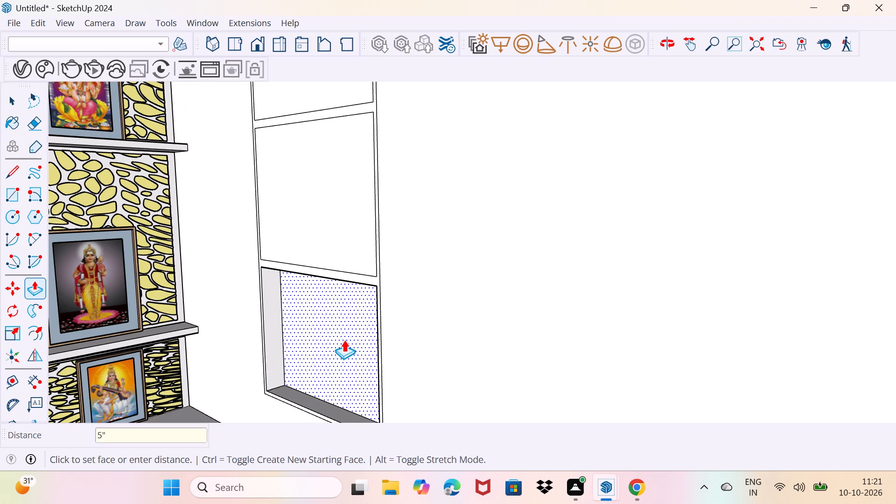
Repeat the 5" recess on the four remaining inset panels above, up to the top of the side wall strip.
double_click(338, 233)
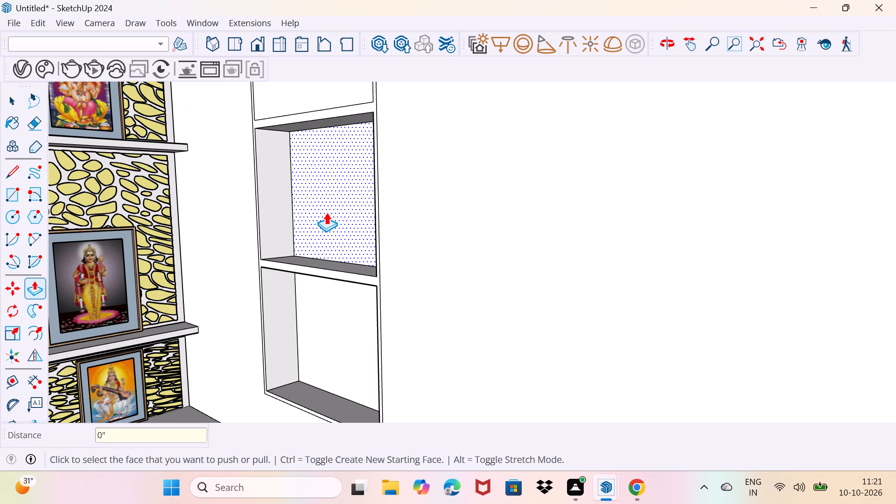
shift+middle_drag(320, 196, 316, 387)
double_click(301, 261)
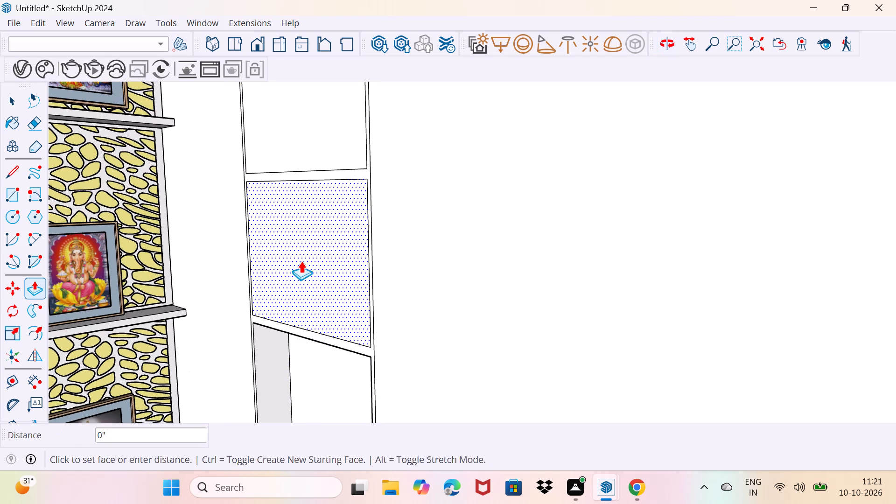
middle_drag(312, 243, 313, 402)
double_click(309, 279)
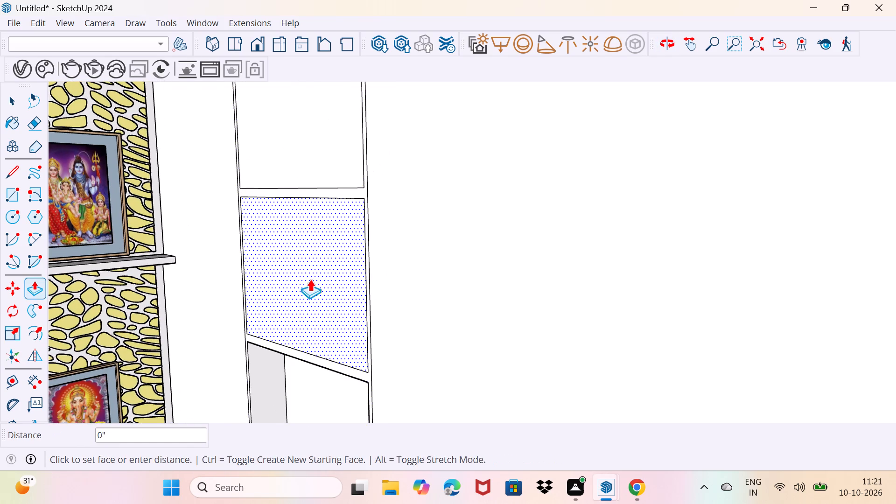
middle_drag(288, 173, 296, 315)
click(284, 258)
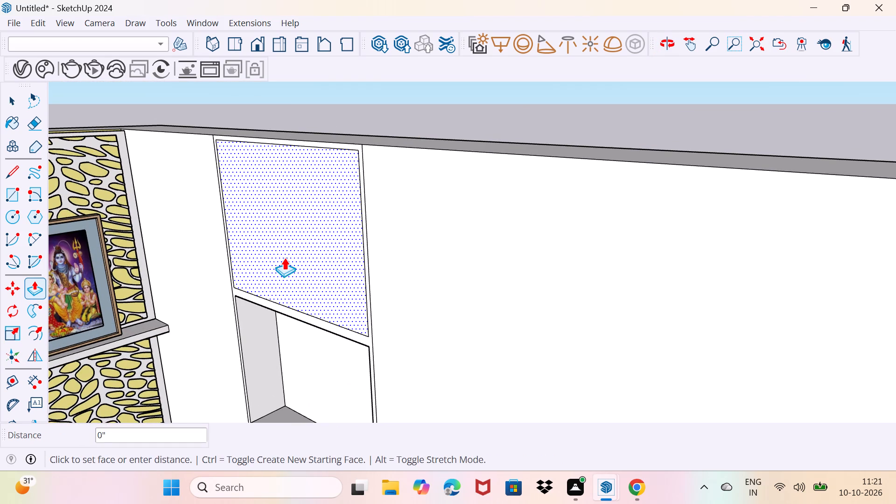
click(284, 258)
key(space)
drag(282, 277, 296, 246)
Search 3D Warehouse for "pooja" and look through the first model results.
scroll(298, 235, down, 6)
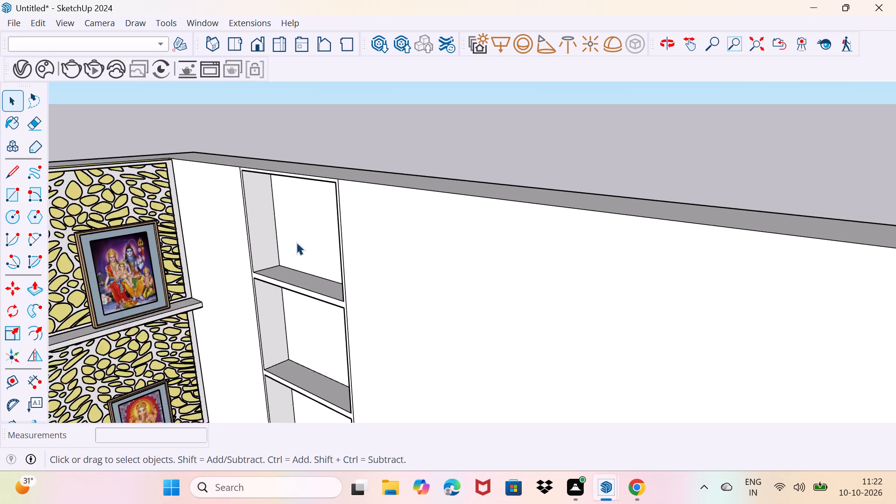
scroll(296, 242, down, 15)
middle_drag(293, 323, 183, 302)
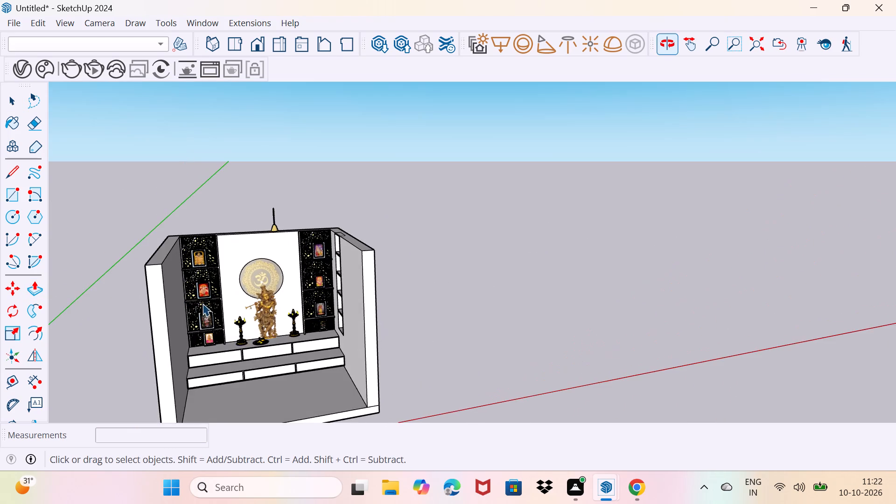
scroll(254, 336, up, 3)
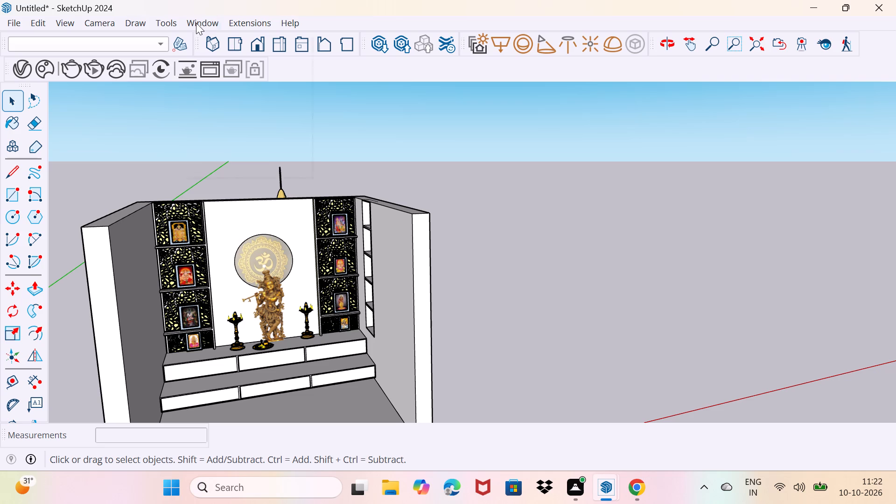
click(196, 23)
click(231, 131)
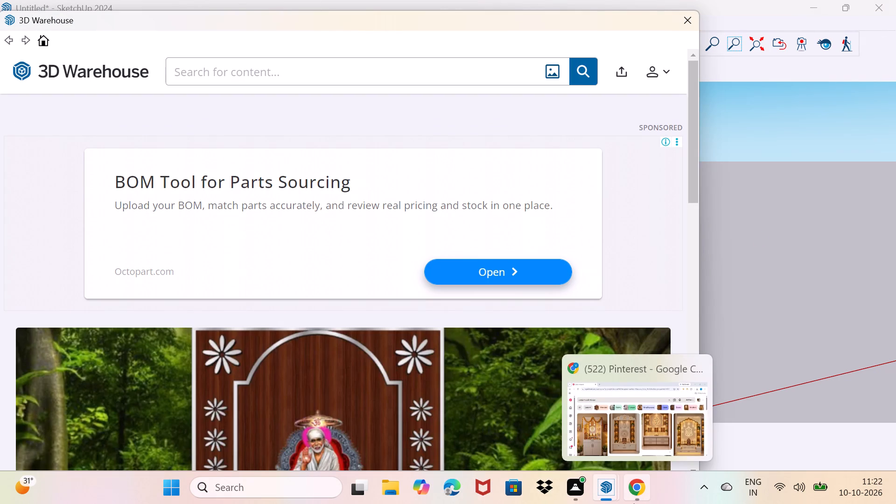
scroll(590, 503, down, 4)
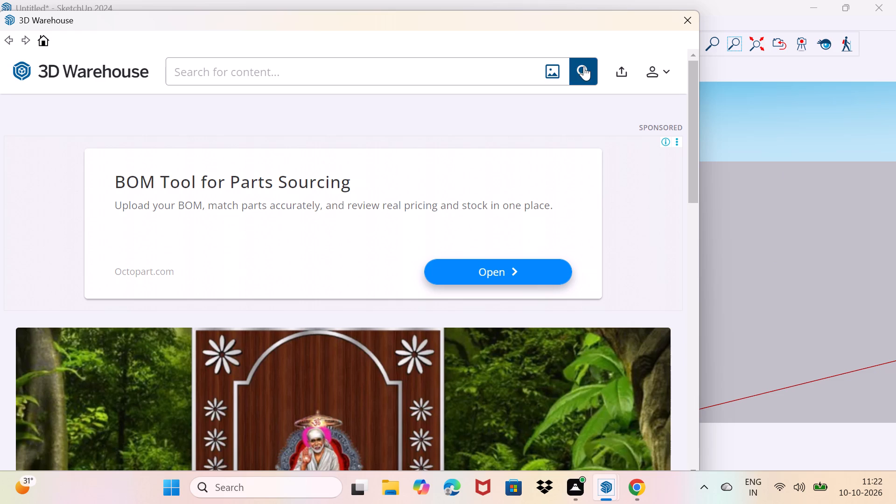
click(511, 69)
text(pojja)
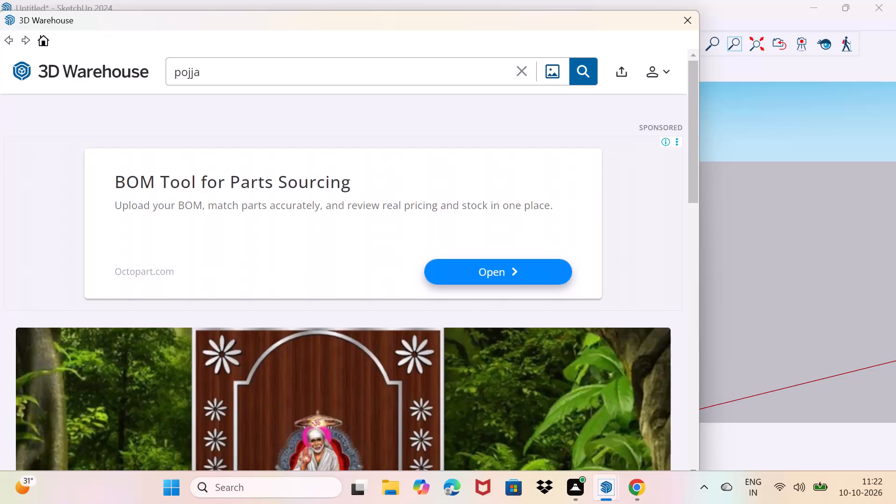
key(BackSpace)
key(BackSpace)
key(BackSpace)
text(ol)
key(BackSpace)
text(ja)
key(Return)
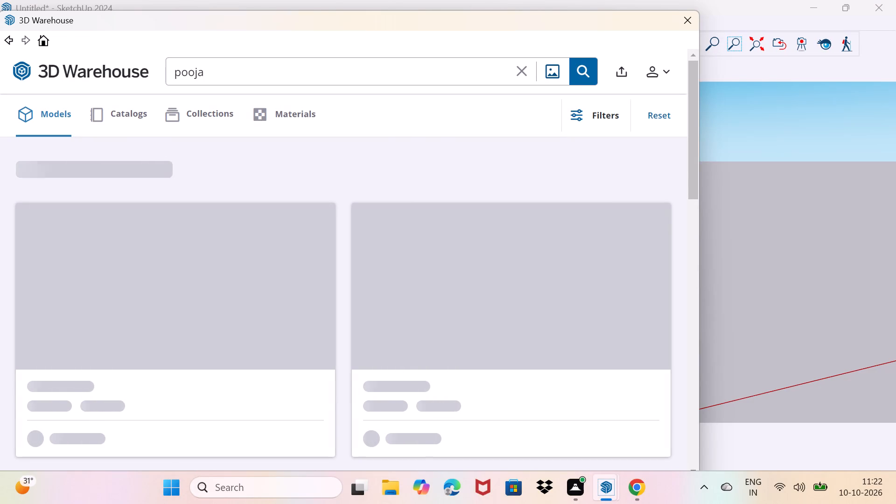
scroll(511, 69, down, 1)
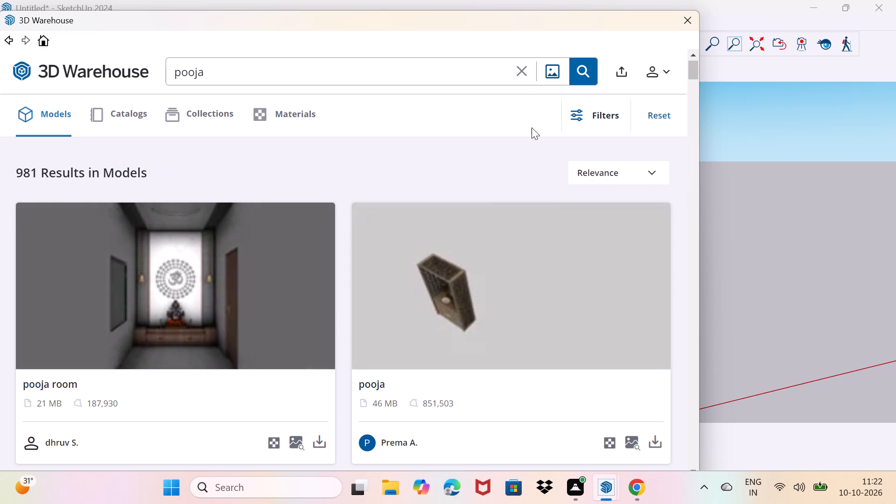
scroll(527, 137, down, 4)
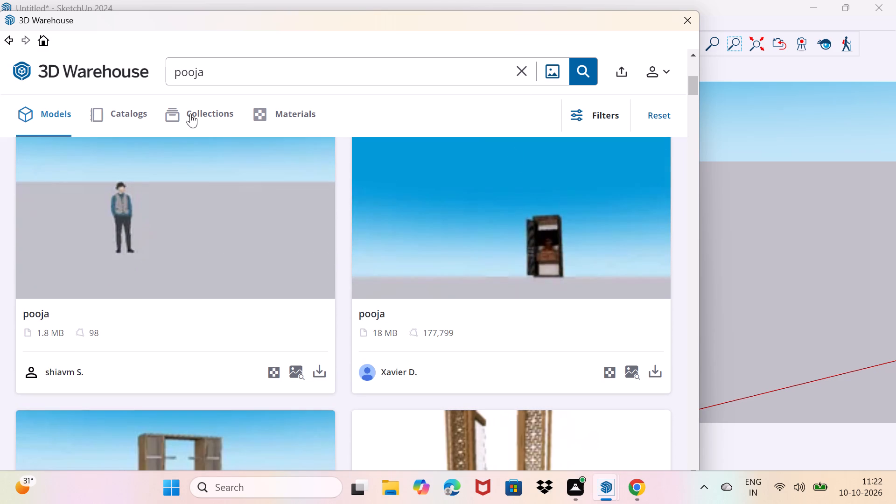
Switch the pooja search to collections and browse them for pieces suited to the shrine.
click(190, 113)
scroll(179, 361, down, 1)
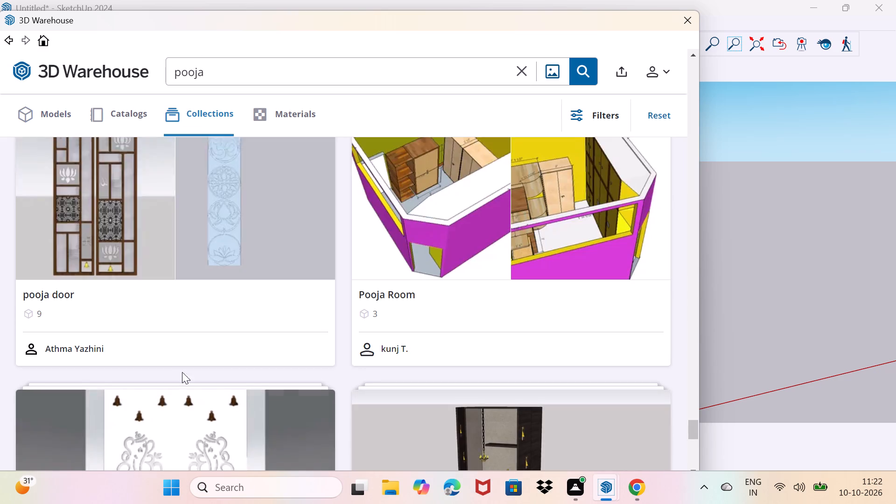
scroll(182, 372, down, 1)
scroll(343, 328, down, 2)
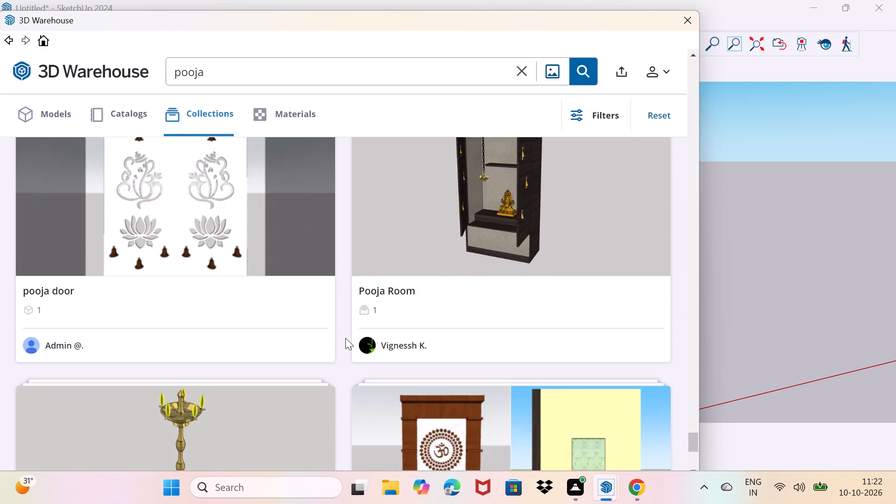
scroll(343, 341, down, 1)
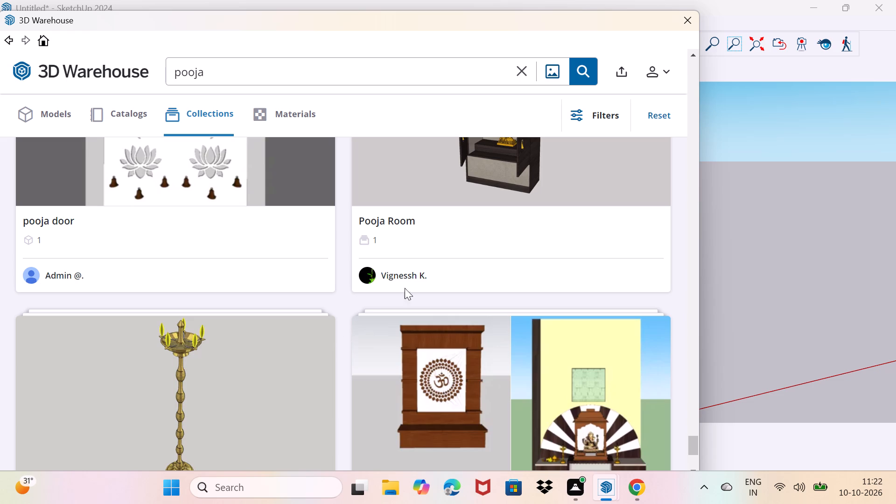
scroll(446, 266, up, 2)
scroll(484, 253, up, 3)
scroll(484, 253, down, 3)
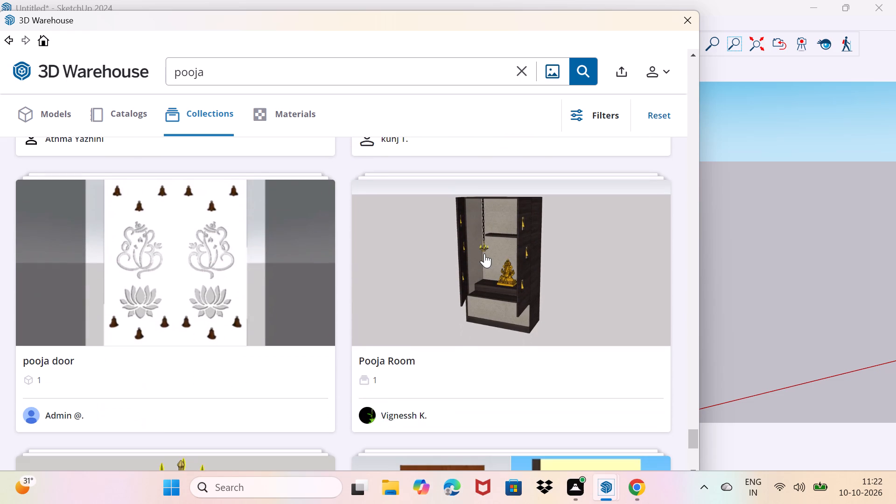
scroll(484, 253, down, 5)
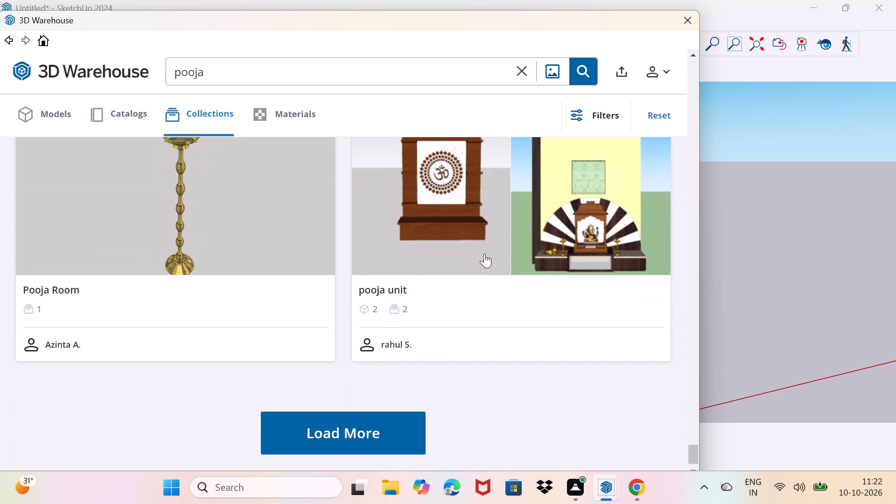
scroll(484, 253, down, 3)
scroll(484, 253, up, 4)
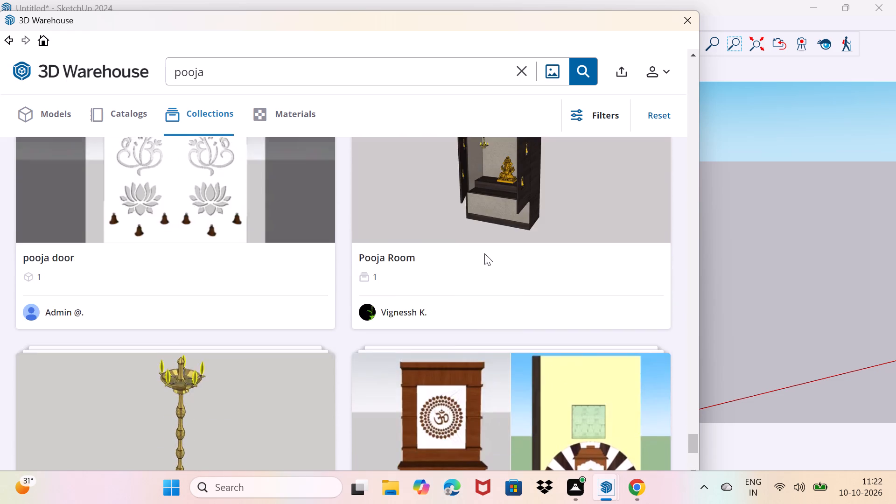
scroll(484, 253, up, 8)
scroll(484, 253, down, 1)
scroll(484, 253, up, 2)
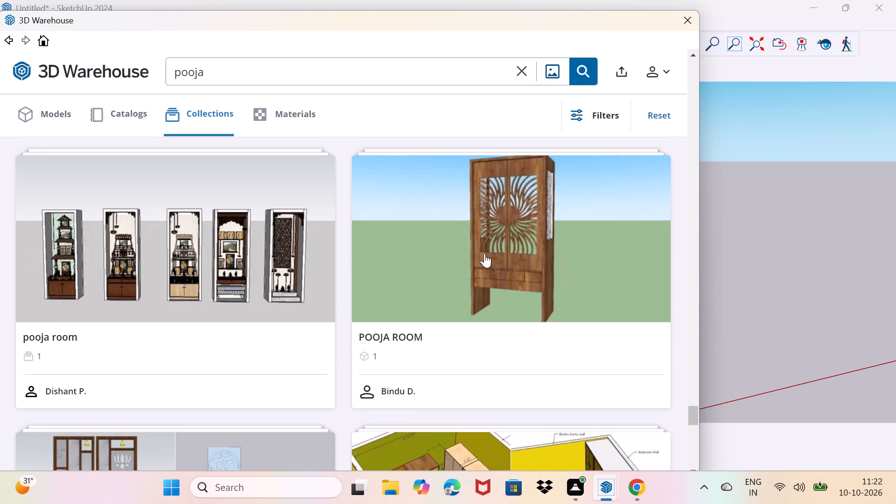
scroll(484, 253, down, 13)
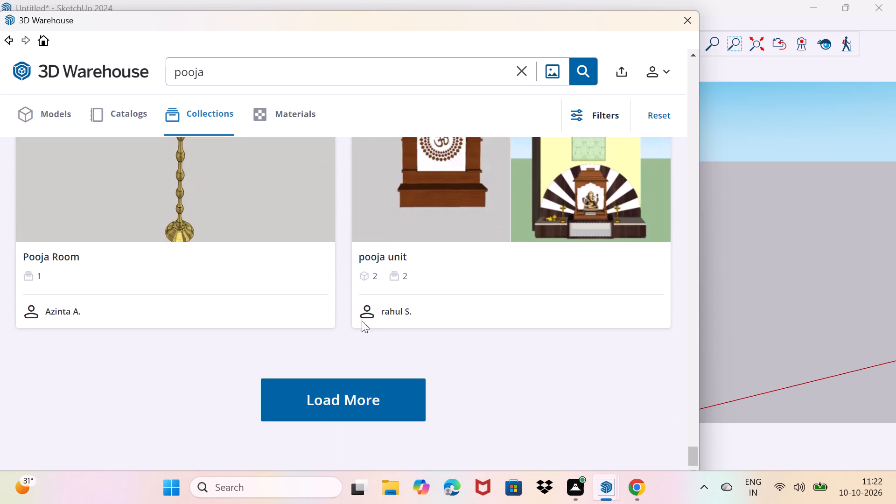
Load more pooja collections and look through the newly added ones for pieces suited to the shrine.
click(315, 391)
scroll(464, 272, down, 3)
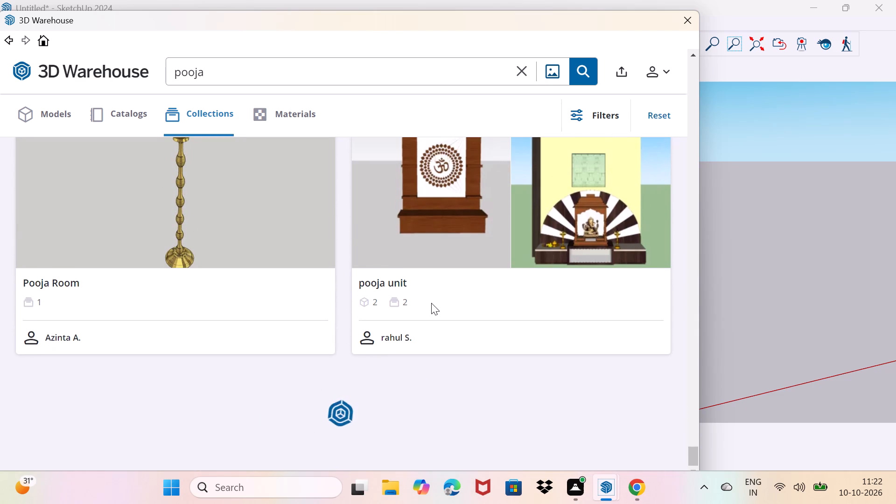
scroll(431, 303, down, 3)
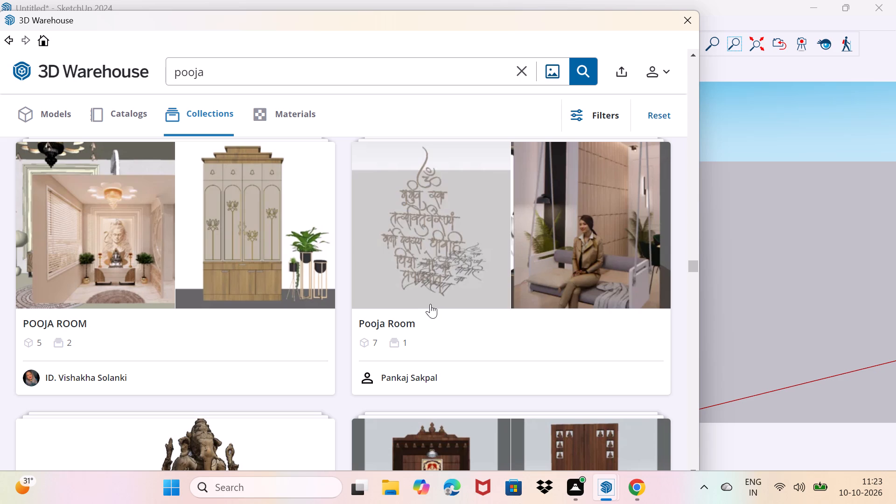
scroll(430, 304, down, 3)
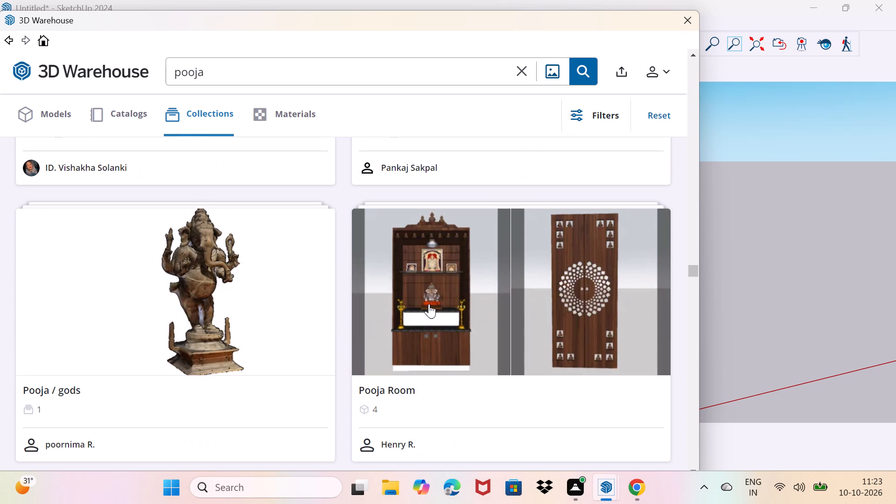
scroll(429, 304, down, 8)
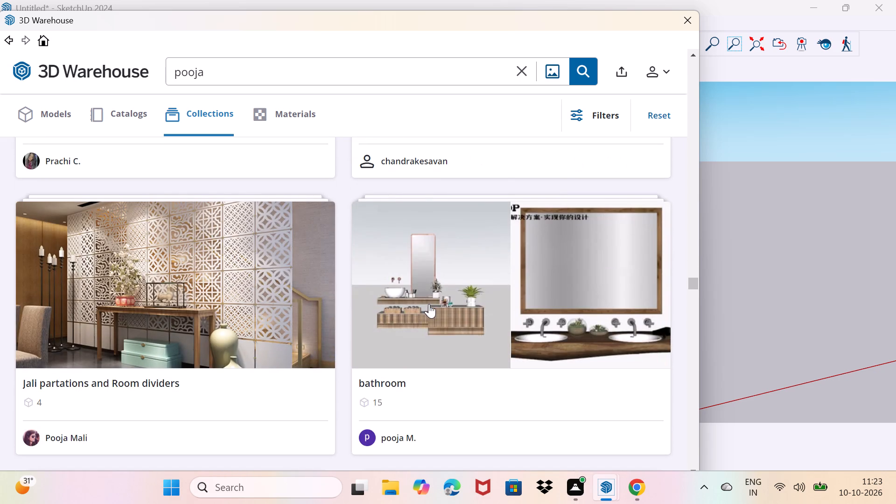
scroll(429, 304, down, 9)
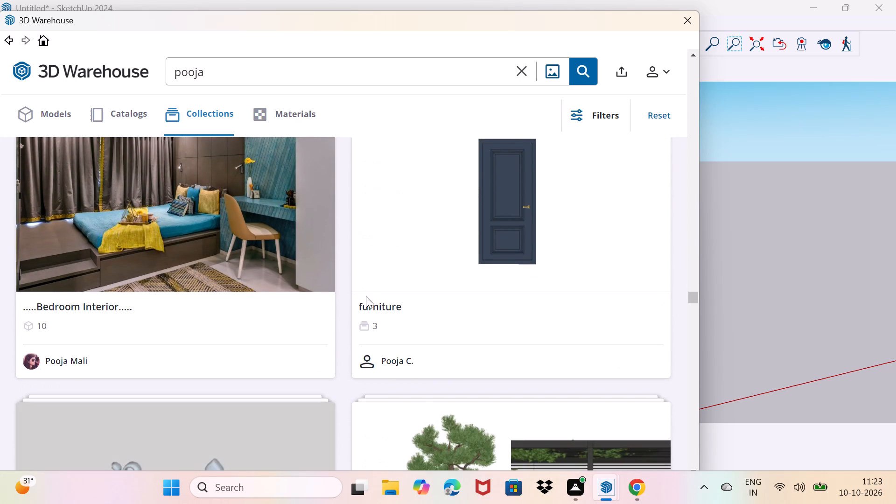
scroll(337, 292, down, 2)
Review the earlier pooja collections again, comparing the pooja room, door, unit and CNC sets.
scroll(336, 293, up, 18)
scroll(336, 293, up, 9)
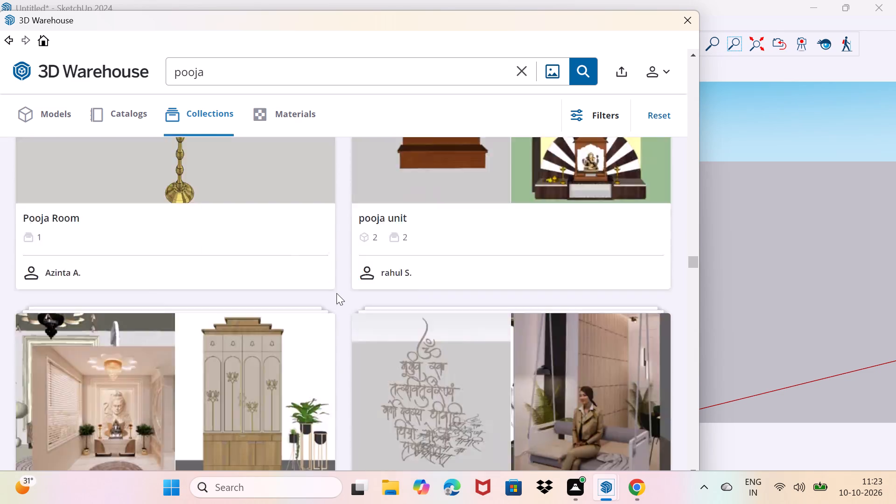
scroll(336, 293, up, 16)
scroll(336, 293, up, 6)
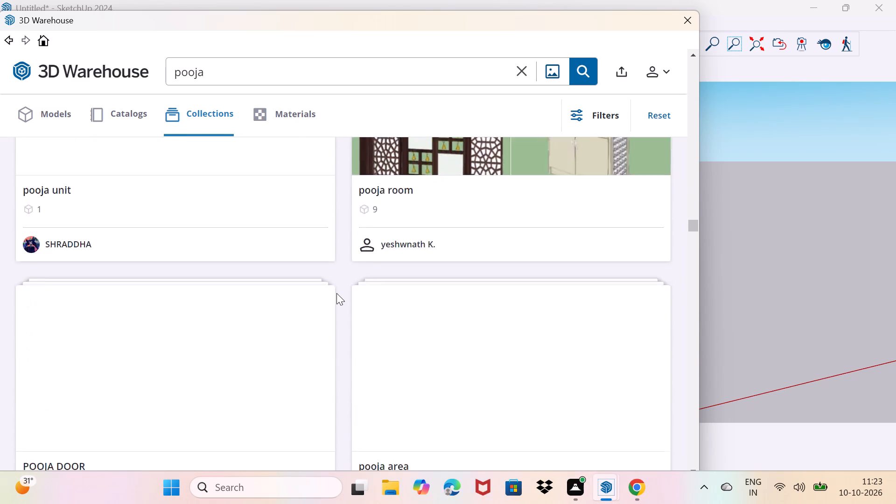
scroll(336, 293, up, 14)
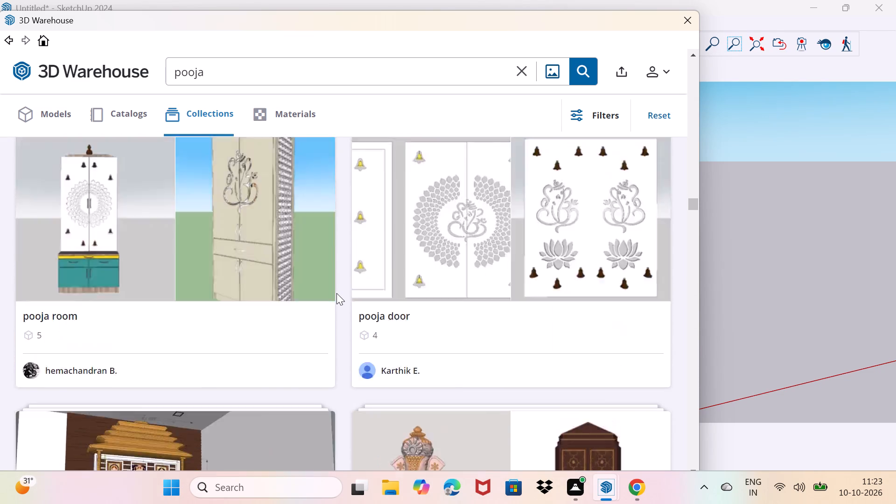
scroll(336, 293, up, 12)
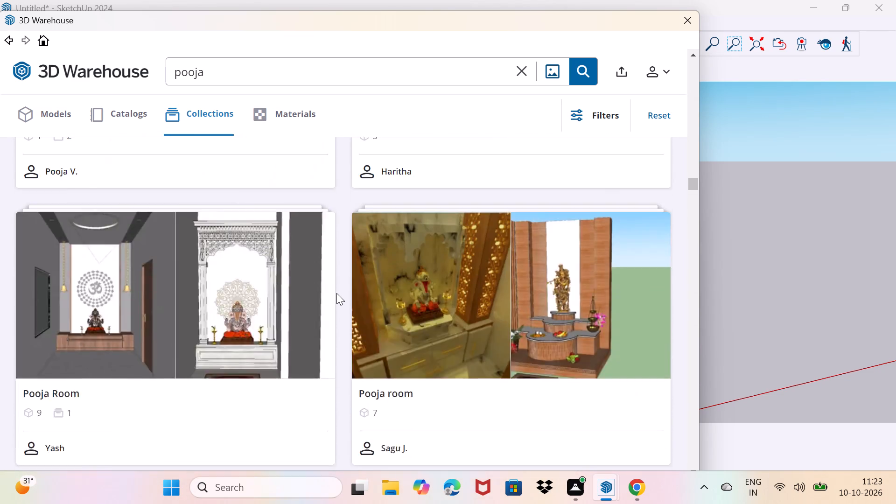
scroll(336, 293, up, 3)
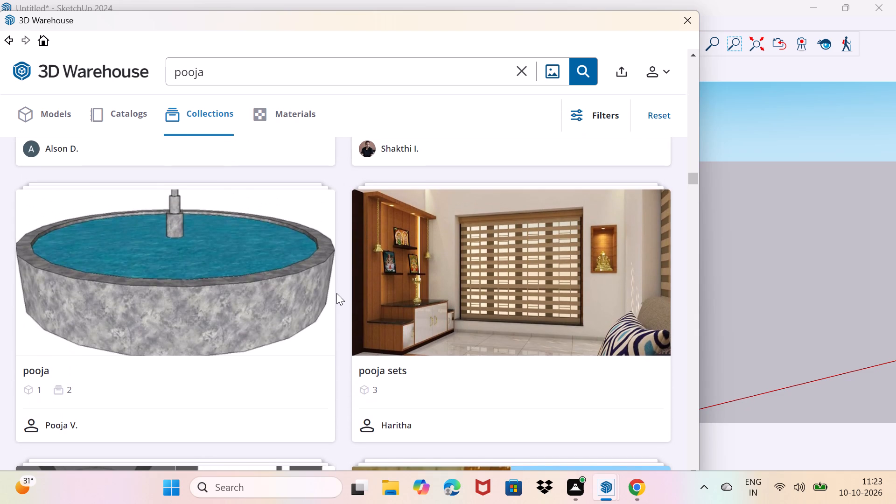
scroll(336, 293, down, 5)
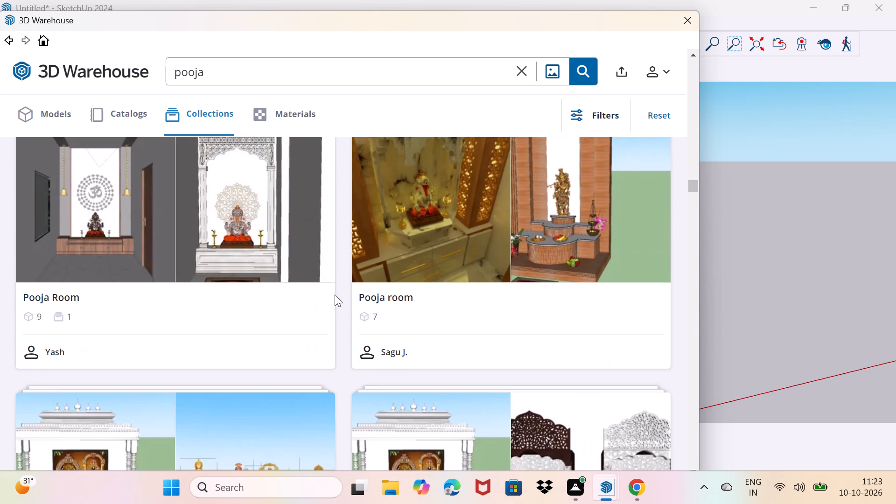
scroll(330, 297, down, 9)
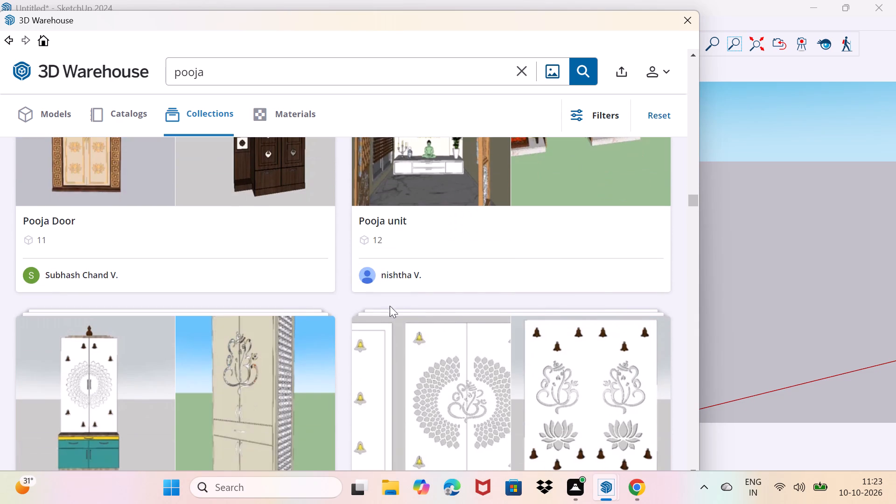
scroll(391, 315, down, 11)
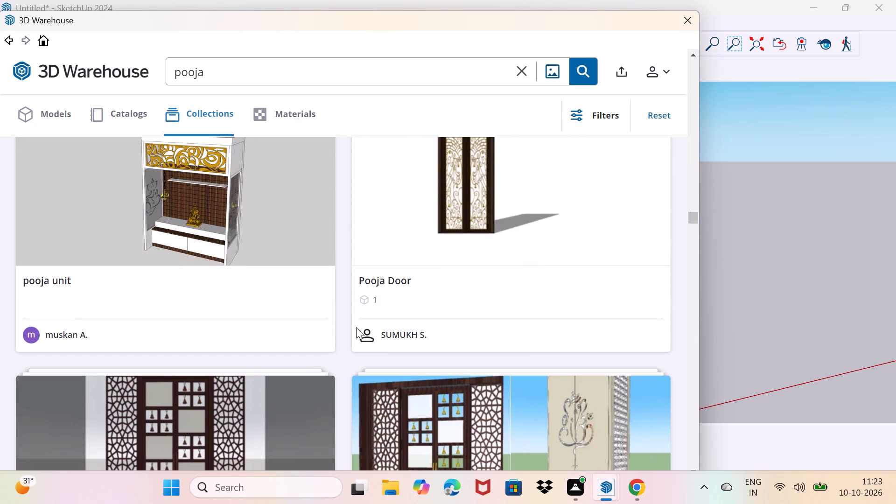
scroll(216, 238, down, 10)
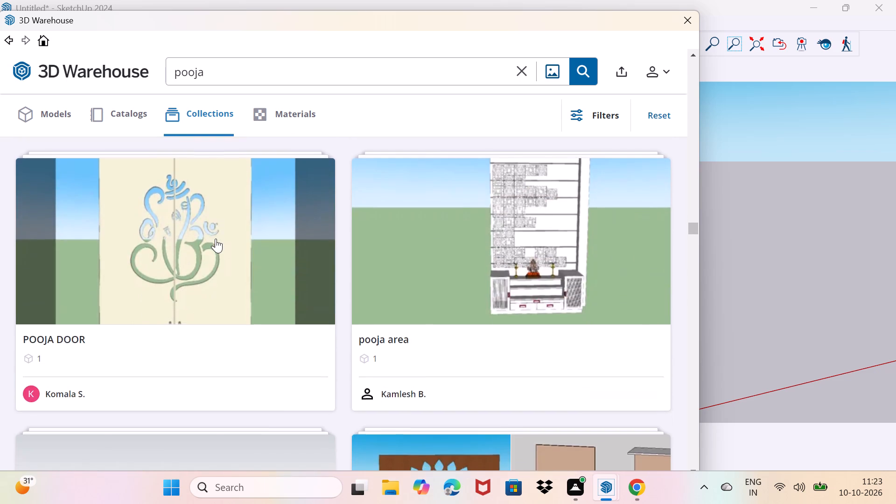
scroll(216, 238, down, 2)
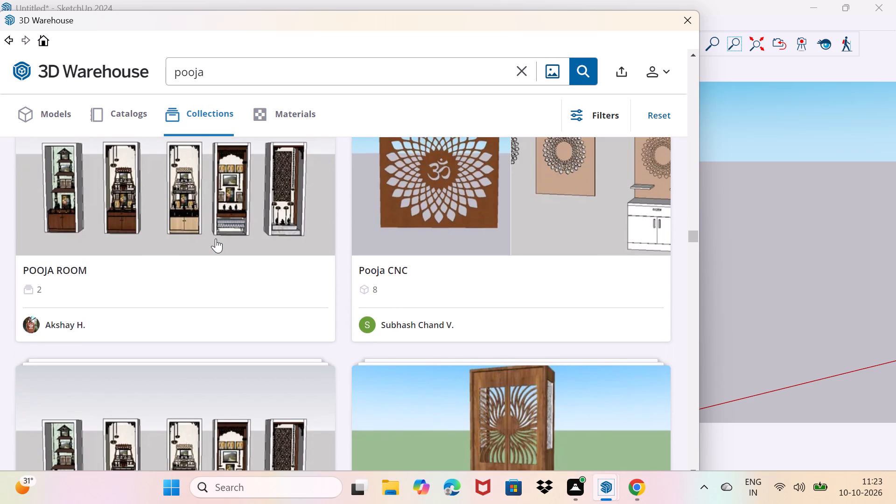
scroll(216, 238, down, 4)
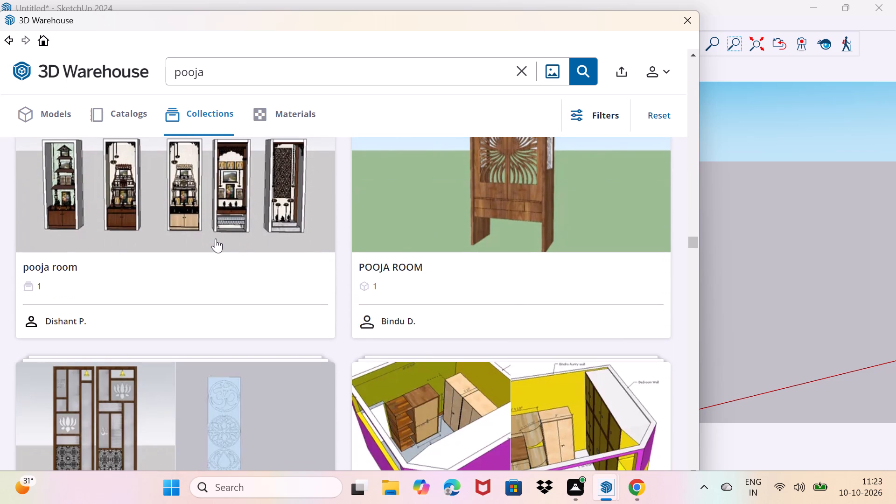
Examine the pooja room collection showing five shrine cabinets and its nested POOJA ROOM collection, and return to the search results.
click(245, 206)
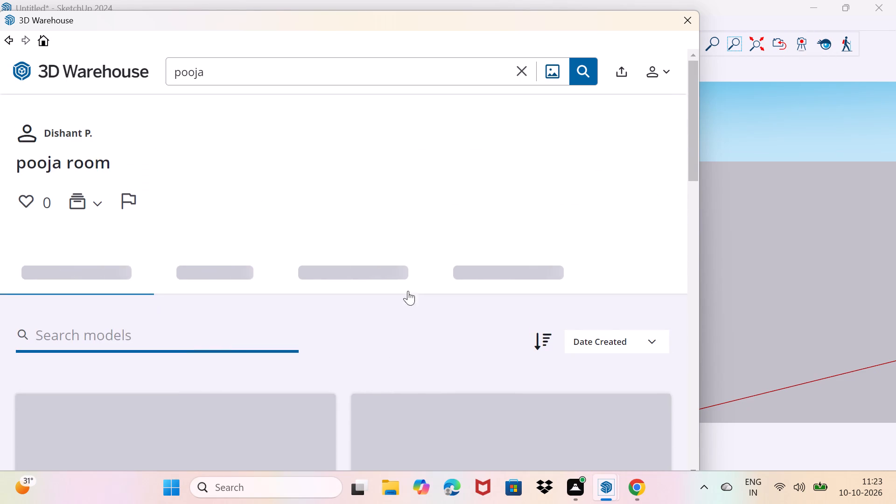
scroll(382, 301, down, 4)
click(272, 299)
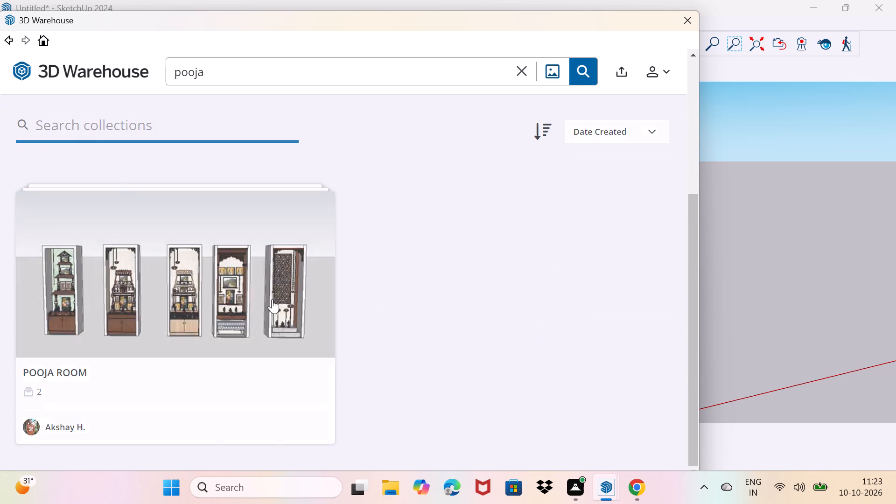
scroll(311, 288, down, 6)
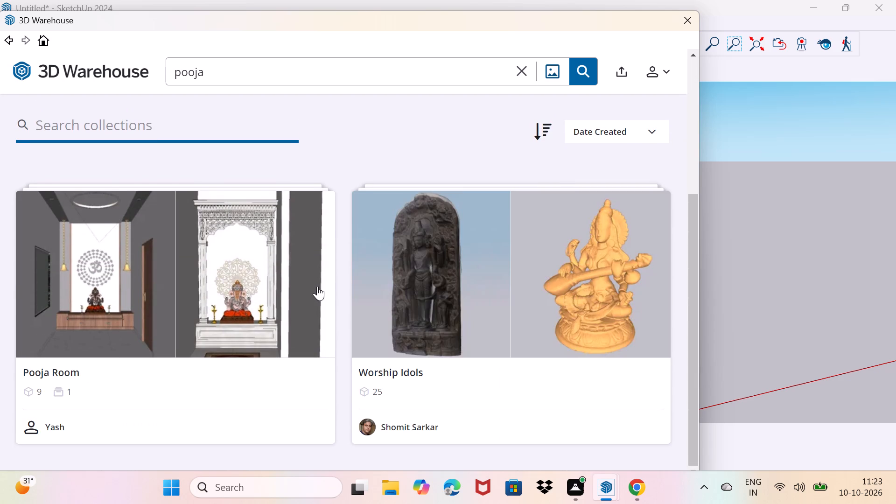
scroll(319, 287, down, 4)
scroll(358, 287, up, 4)
scroll(358, 287, down, 5)
click(12, 43)
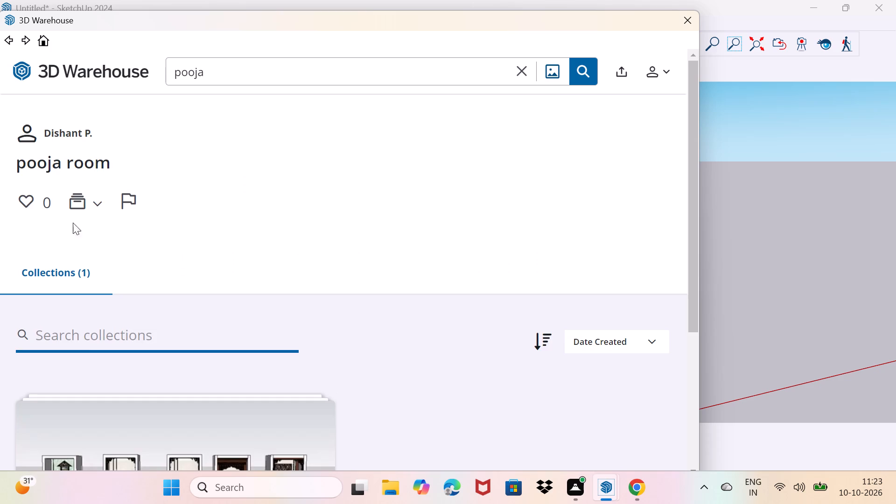
scroll(80, 244, down, 6)
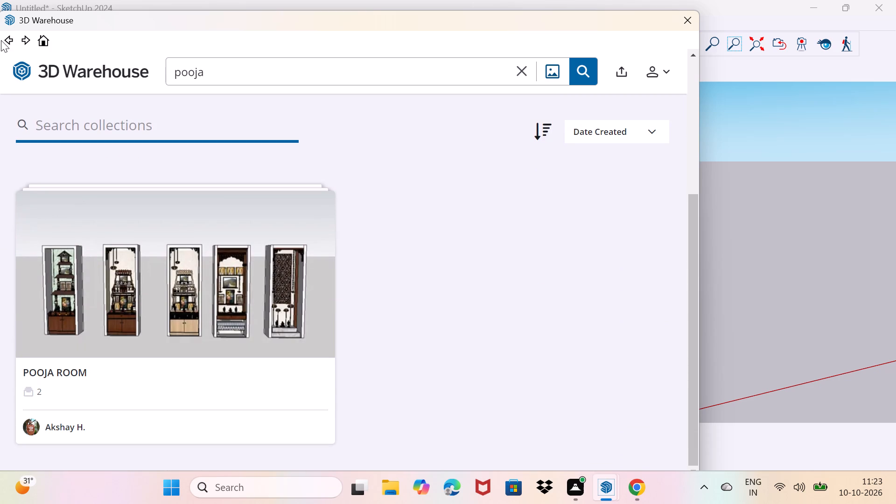
click(7, 39)
scroll(102, 205, down, 1)
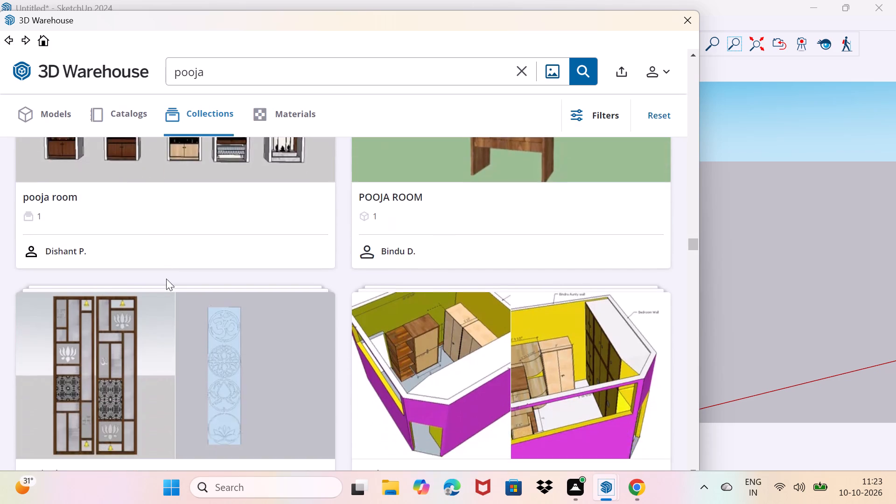
scroll(166, 279, down, 2)
scroll(168, 275, up, 5)
Search the collections for "poojas" and look through the Pooja collection containing brass idols and lamps.
click(232, 71)
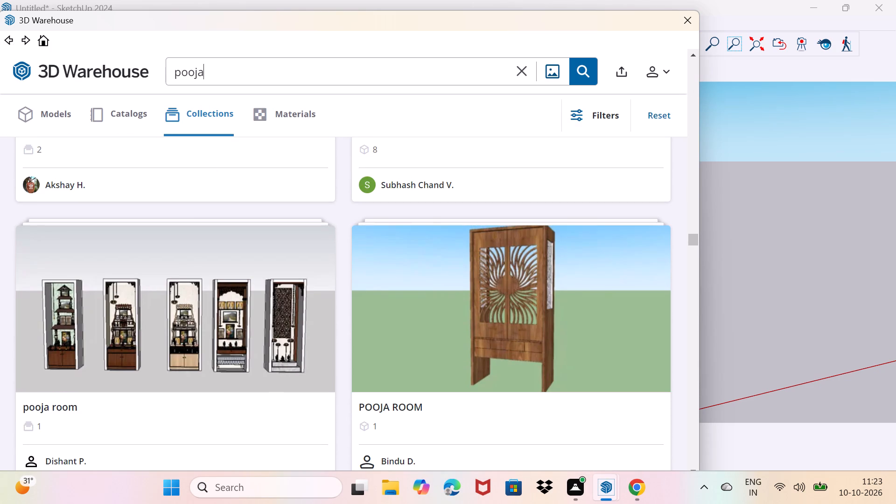
key(s)
key(Return)
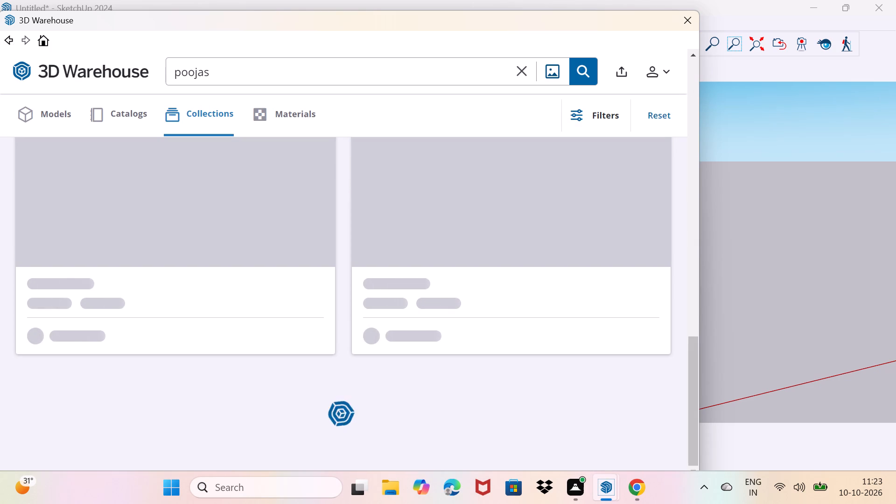
scroll(254, 147, down, 4)
scroll(291, 251, down, 1)
click(478, 256)
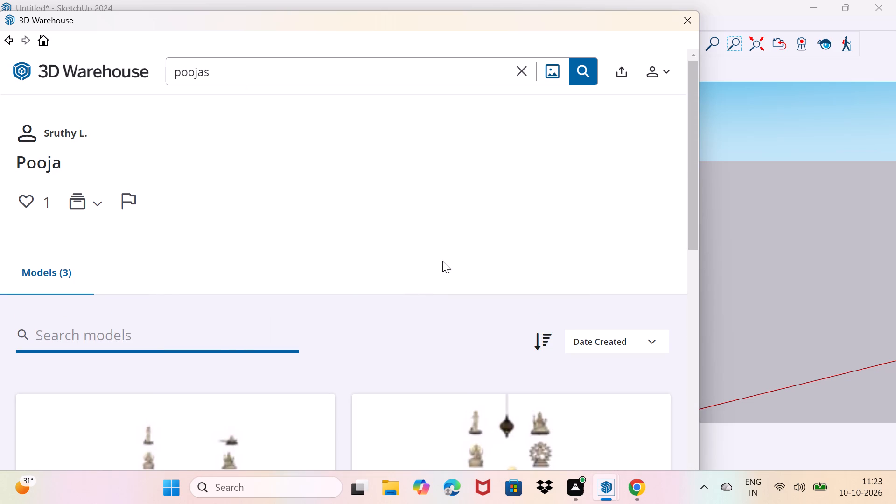
scroll(434, 303, down, 4)
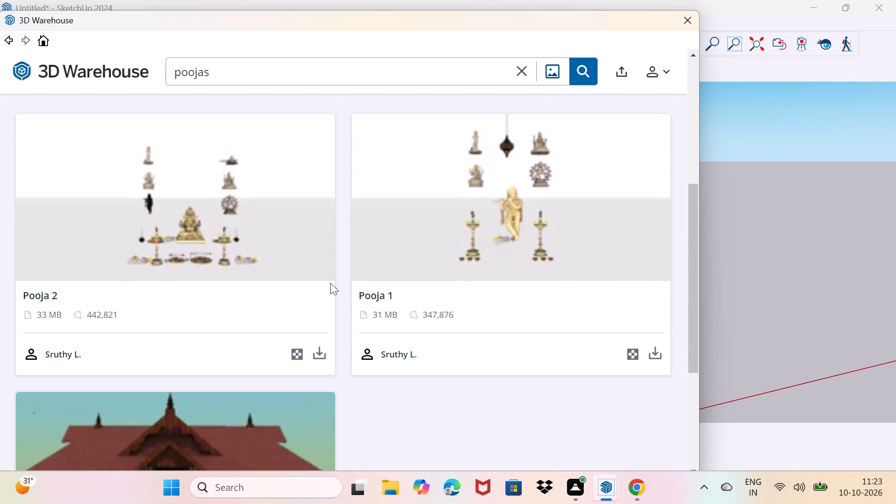
scroll(304, 277, down, 2)
scroll(304, 277, up, 4)
Examine the Pooja 2 model's preview and details, and return to the "poojas" collection results.
click(239, 307)
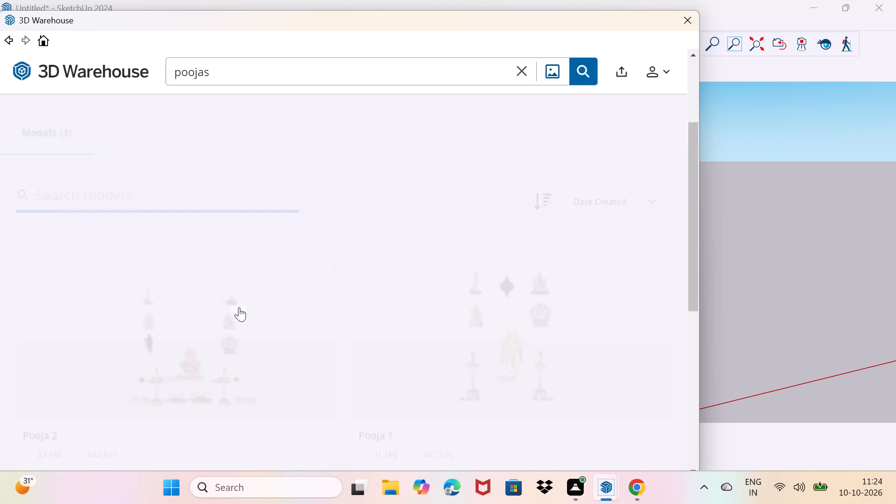
scroll(268, 286, down, 4)
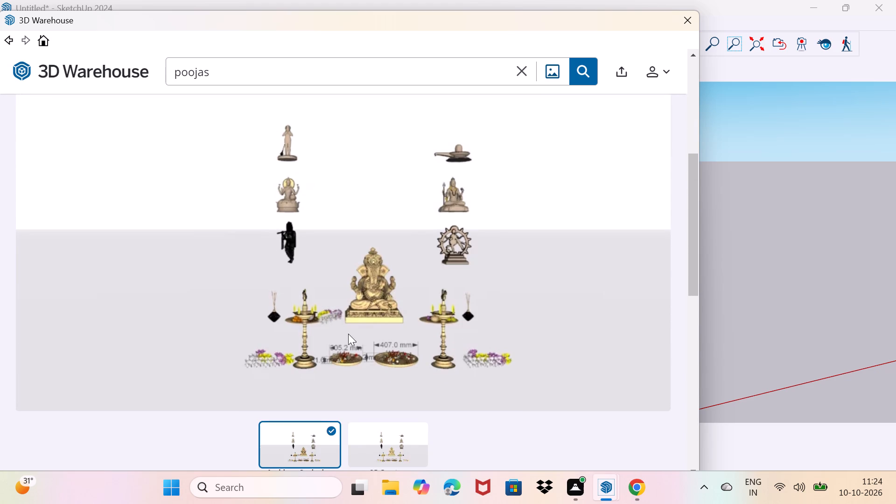
scroll(343, 348, down, 3)
scroll(343, 348, up, 3)
scroll(442, 350, down, 4)
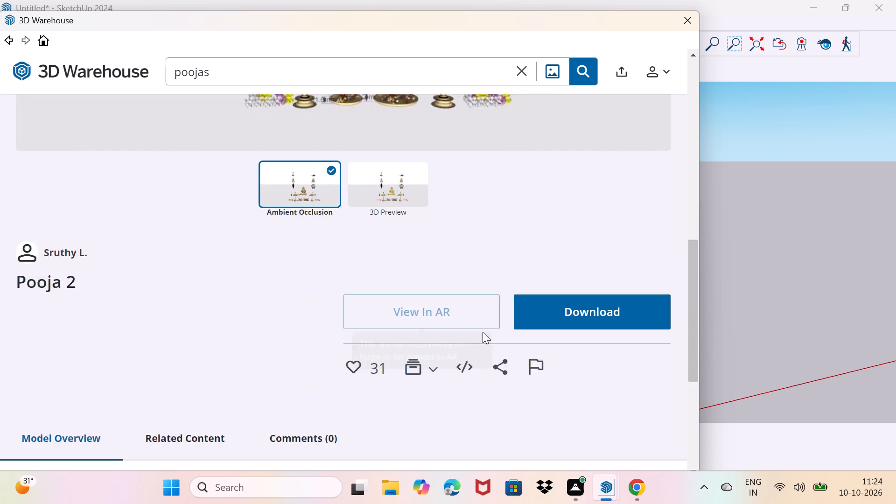
scroll(450, 327, up, 4)
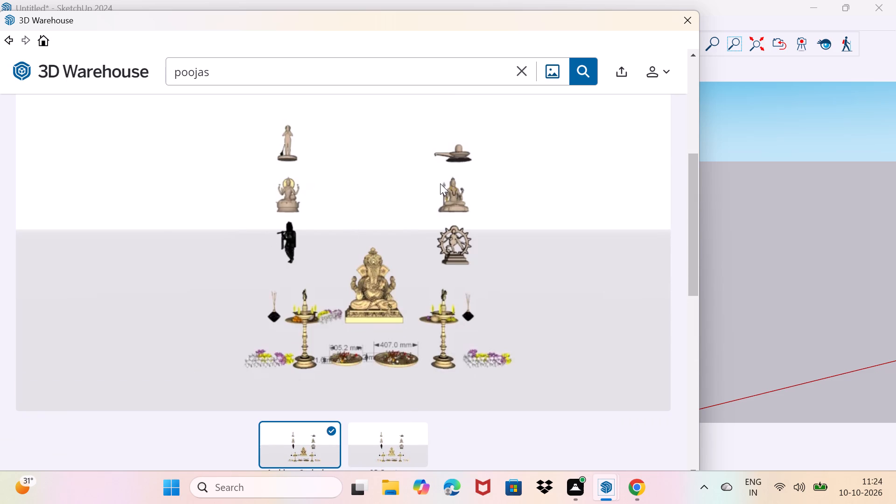
scroll(454, 166, up, 4)
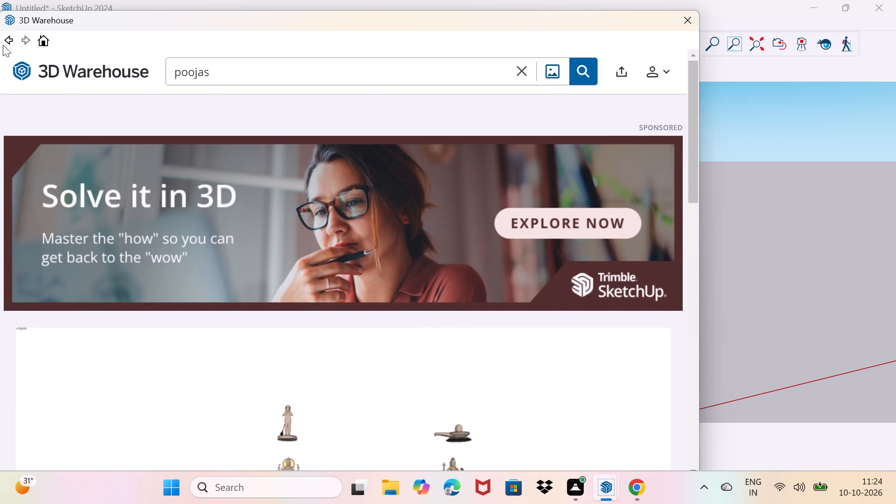
click(9, 41)
scroll(37, 112, down, 3)
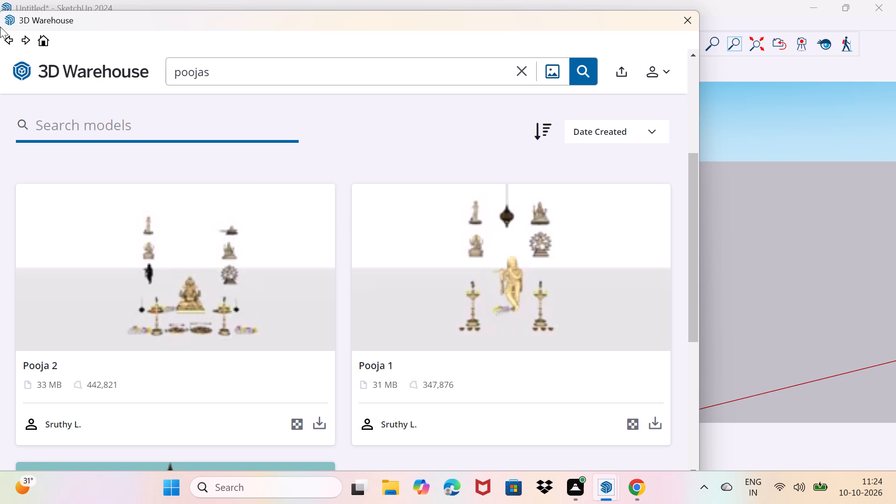
click(10, 39)
scroll(388, 254, down, 1)
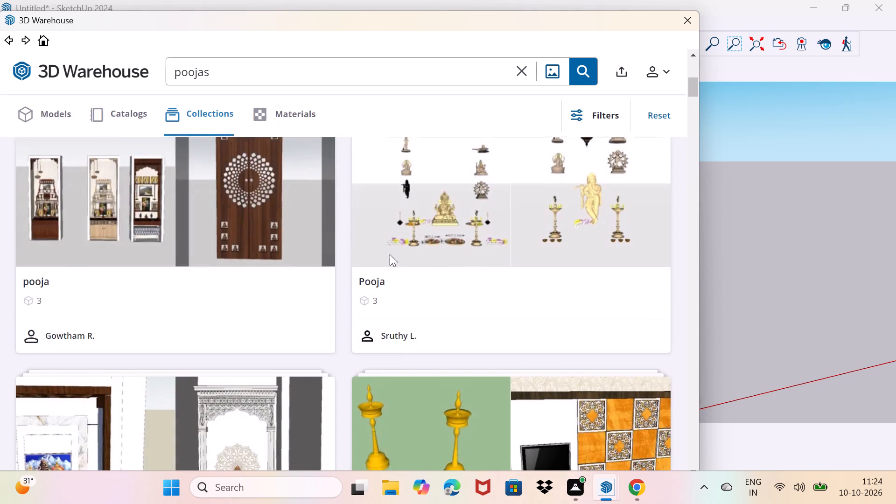
Look through the "poojas" collection results, comparing the pooja cabinets, doors, CNC panels, idols and lamps down to the end of the loaded list.
scroll(390, 254, down, 7)
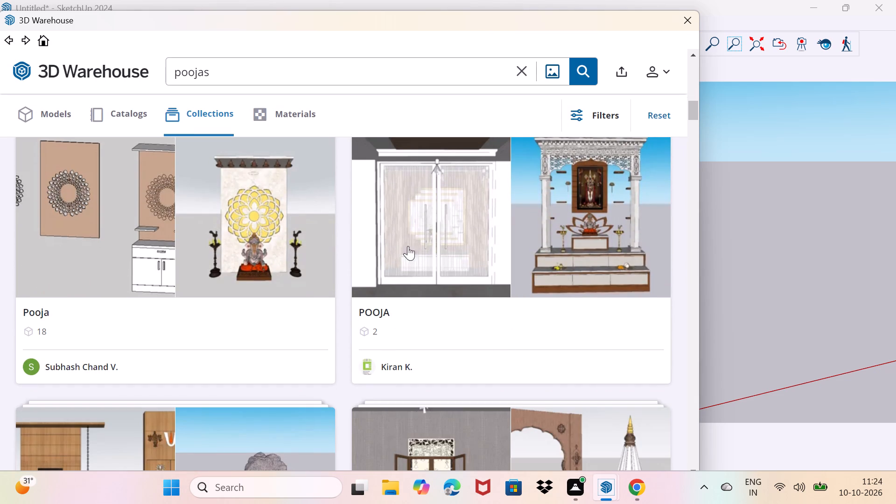
scroll(450, 257, down, 9)
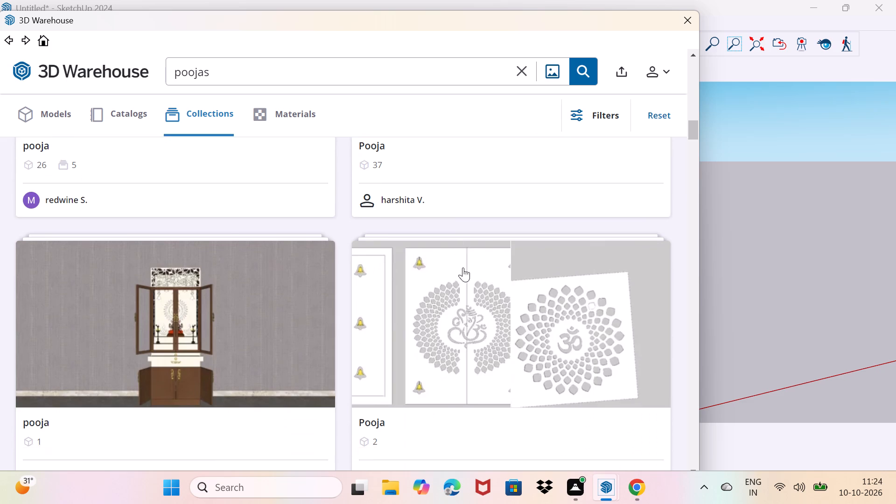
scroll(467, 256, down, 1)
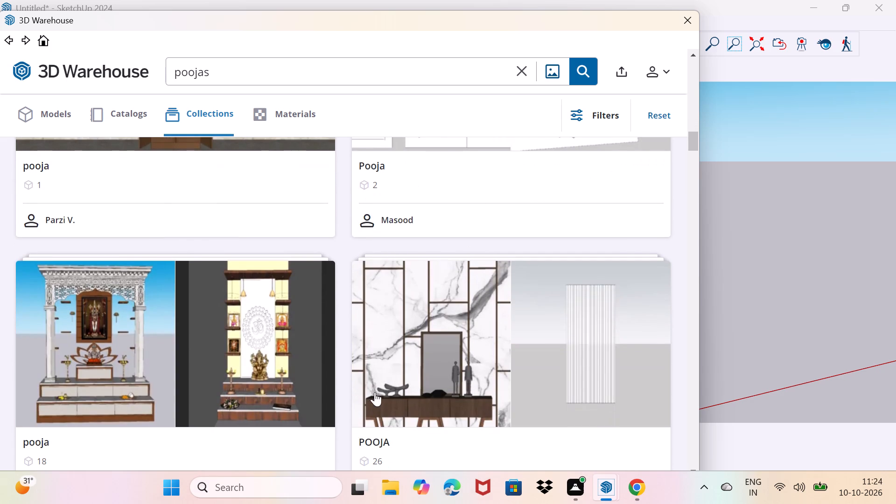
scroll(189, 369, down, 6)
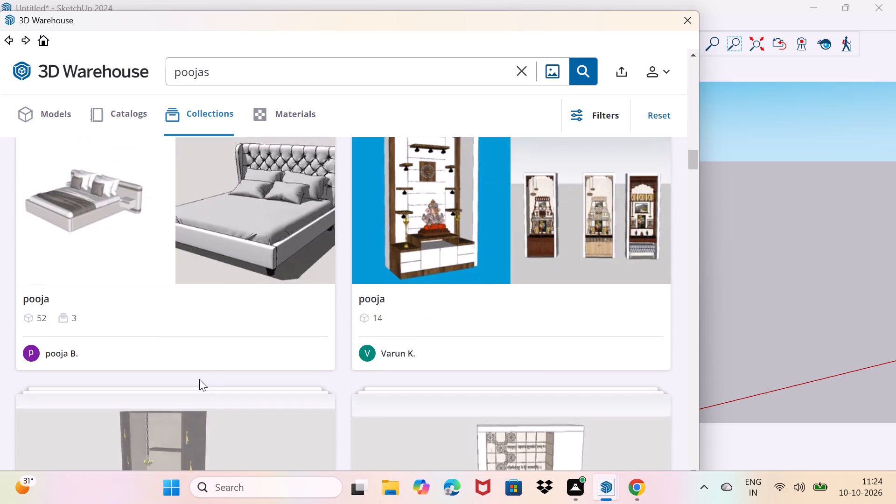
scroll(200, 377, down, 7)
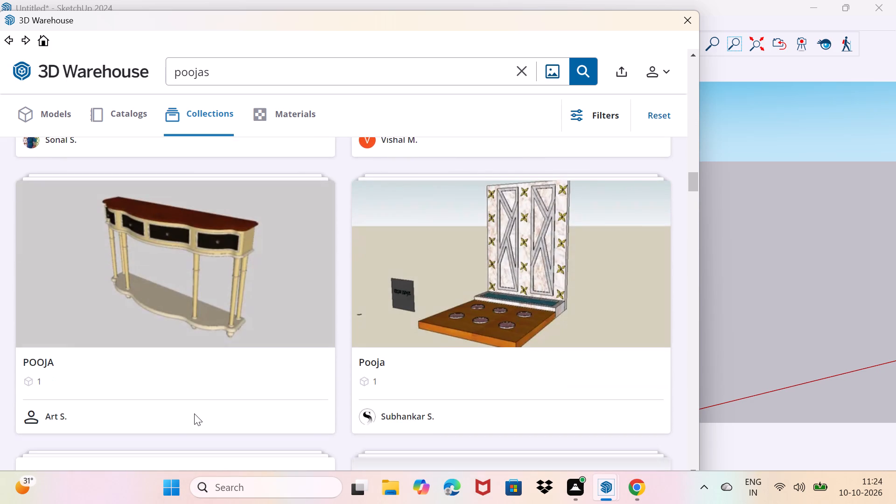
scroll(194, 413, down, 4)
scroll(347, 339, down, 7)
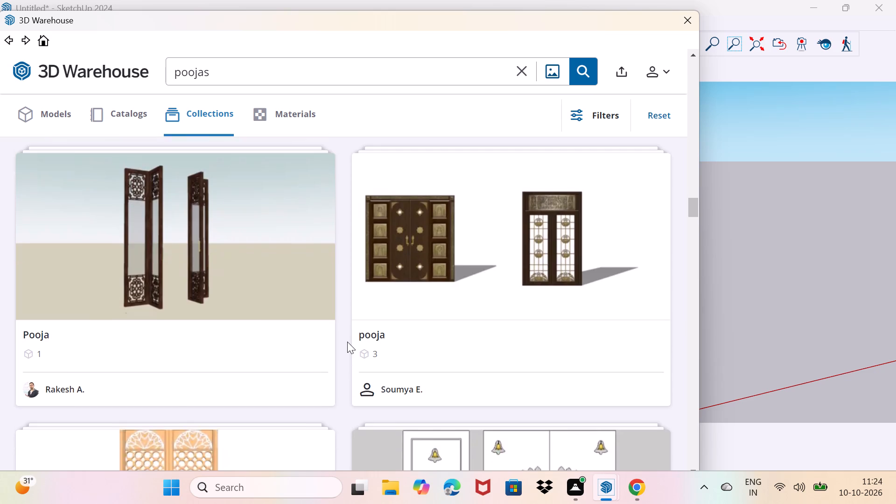
scroll(347, 342, down, 9)
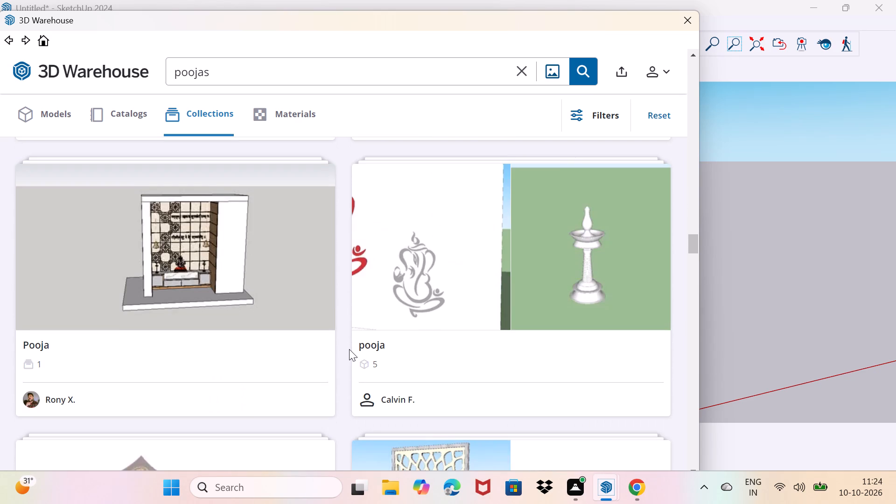
scroll(349, 349, down, 12)
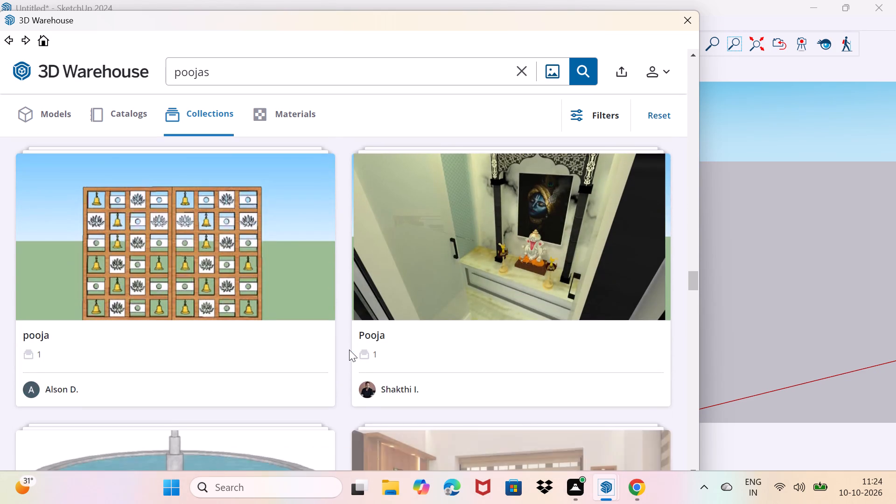
scroll(349, 350, down, 4)
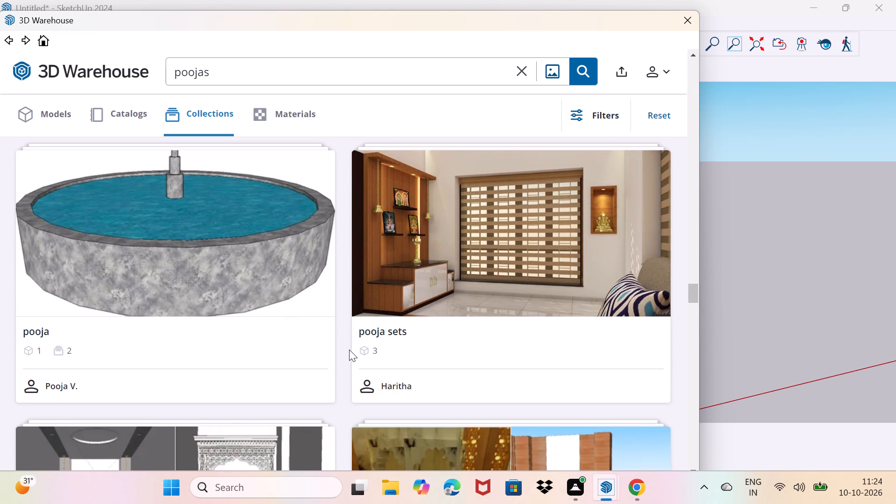
scroll(351, 353, down, 3)
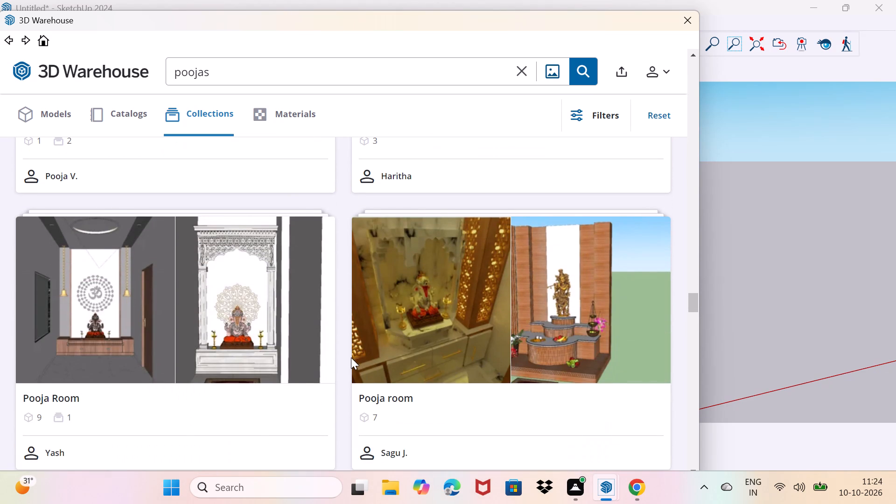
scroll(354, 357, down, 4)
scroll(354, 350, up, 3)
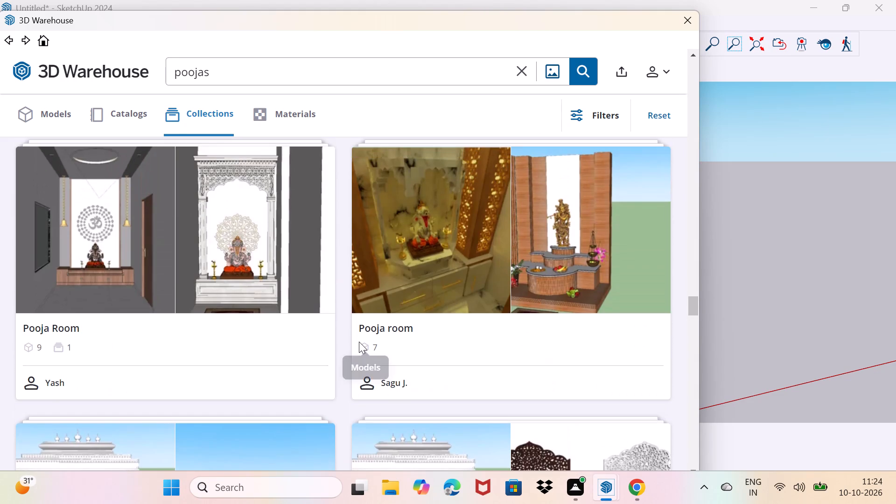
scroll(359, 342, down, 12)
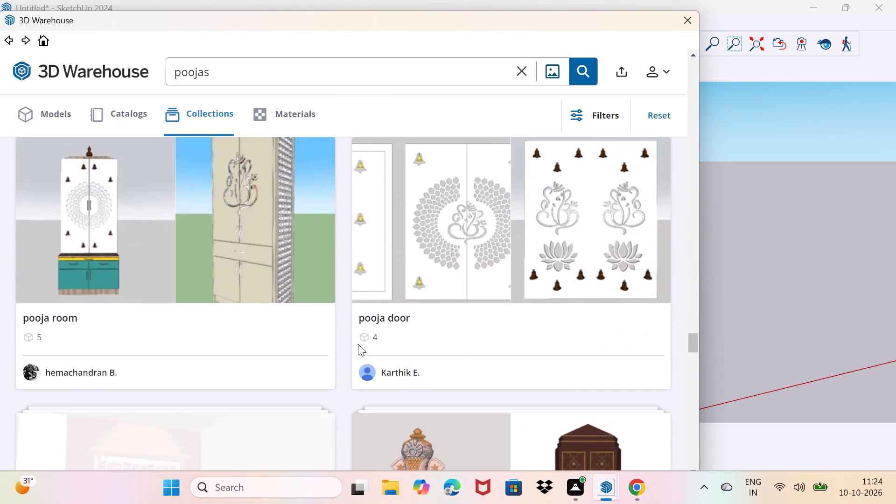
scroll(357, 345, down, 11)
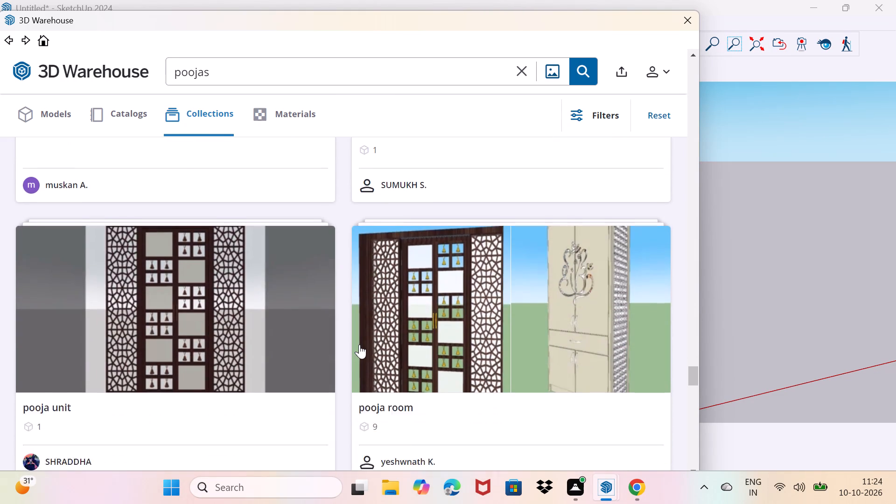
scroll(359, 344, down, 8)
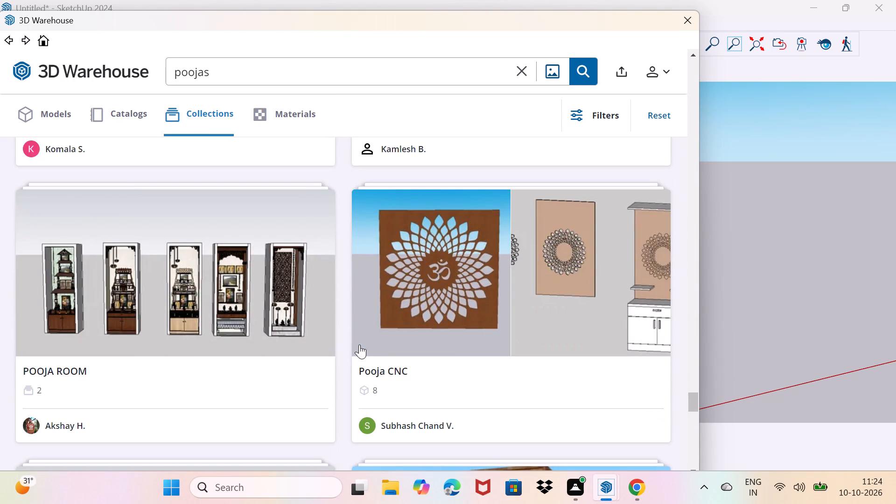
scroll(359, 344, down, 14)
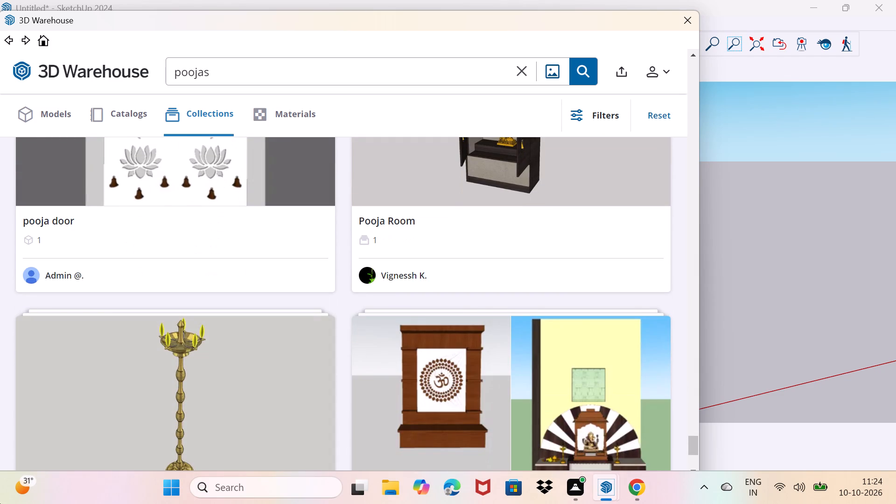
scroll(291, 202, down, 4)
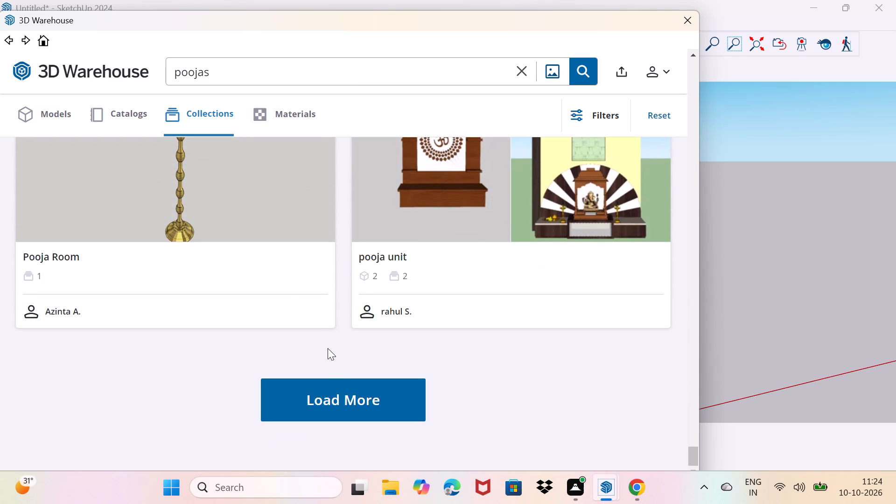
Load more "poojas" collections and look through the additional sets for pooja room items, bells and decor.
click(341, 393)
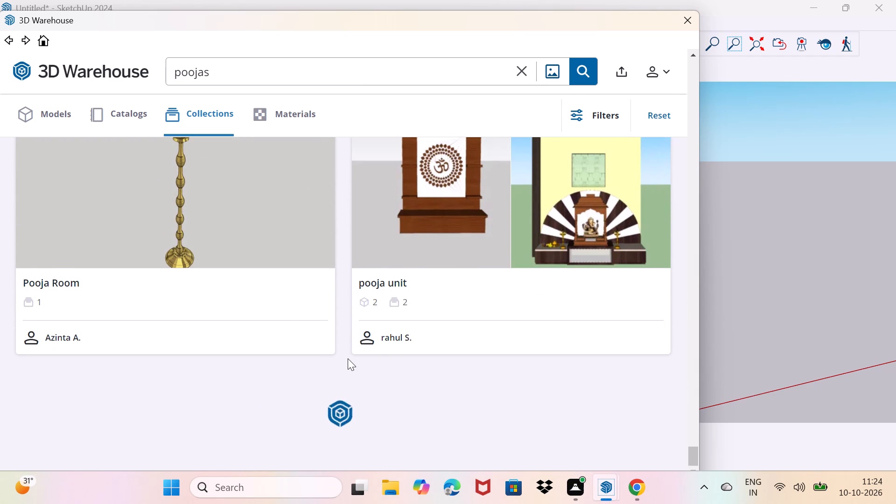
scroll(360, 344, down, 8)
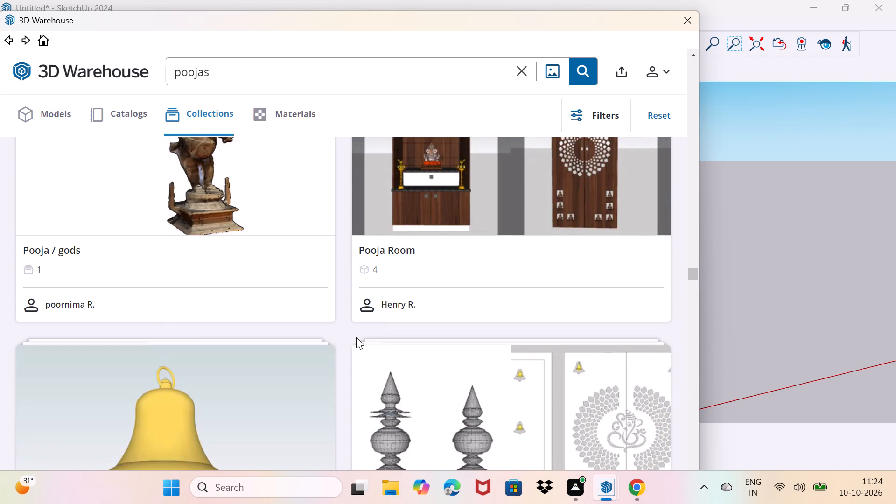
scroll(358, 337, down, 14)
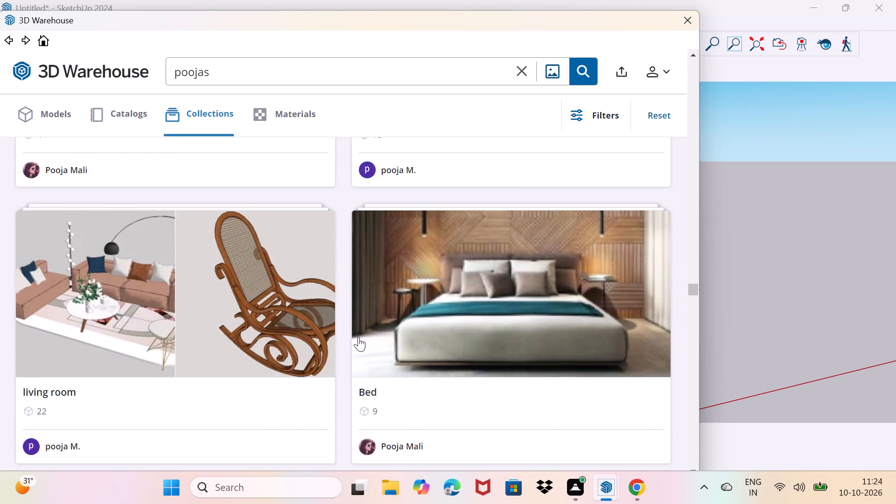
scroll(358, 337, down, 17)
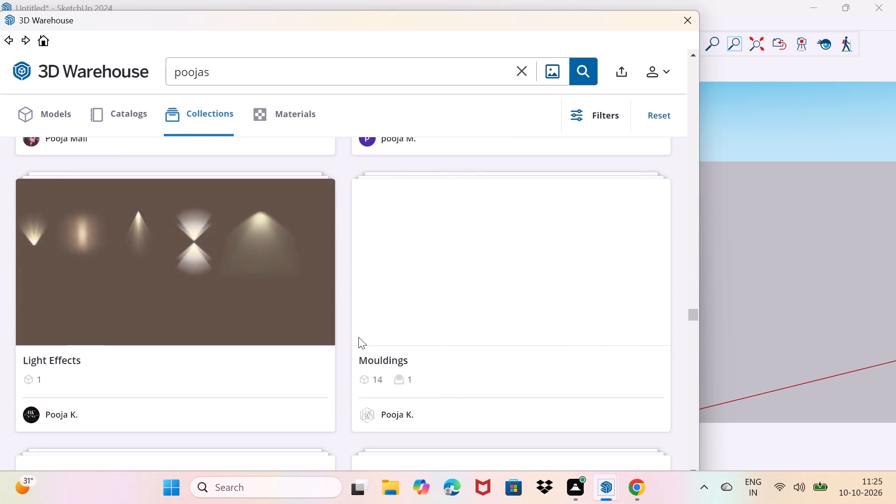
scroll(358, 337, down, 6)
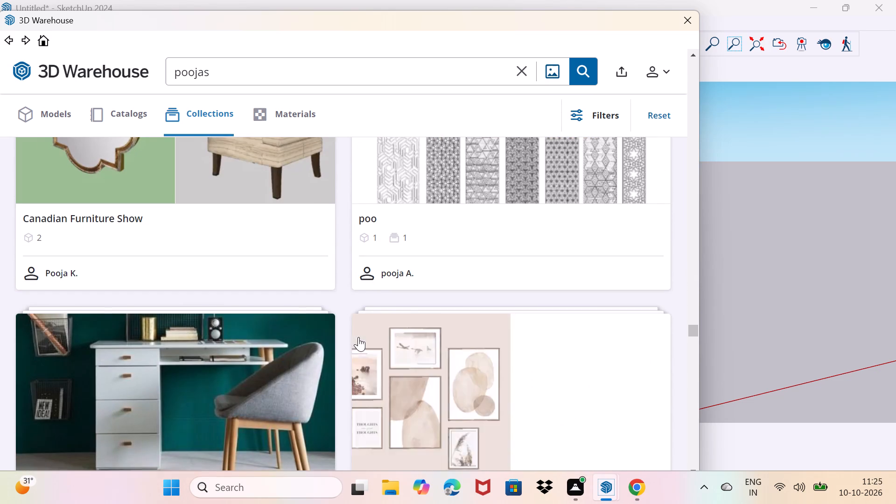
scroll(358, 337, down, 13)
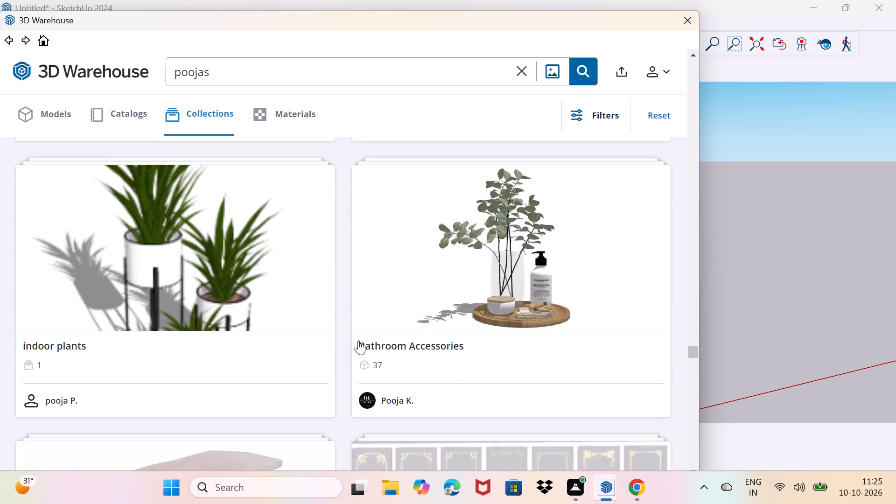
scroll(358, 340, down, 15)
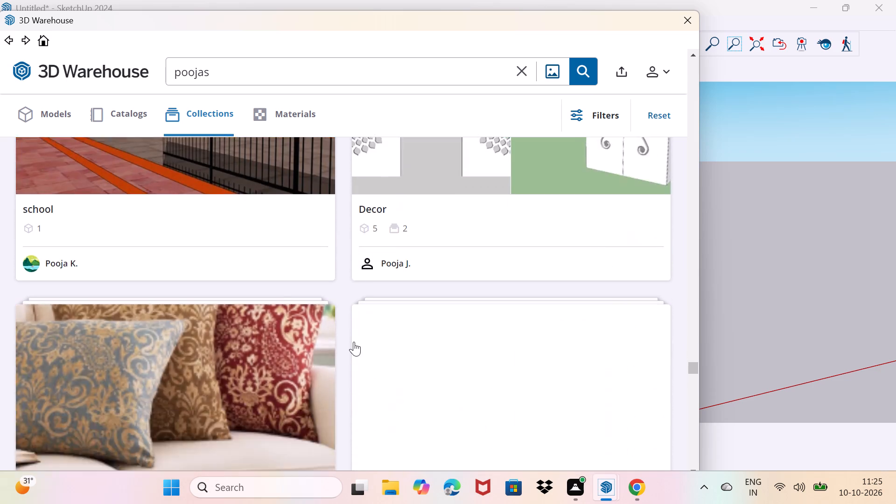
scroll(354, 341, down, 10)
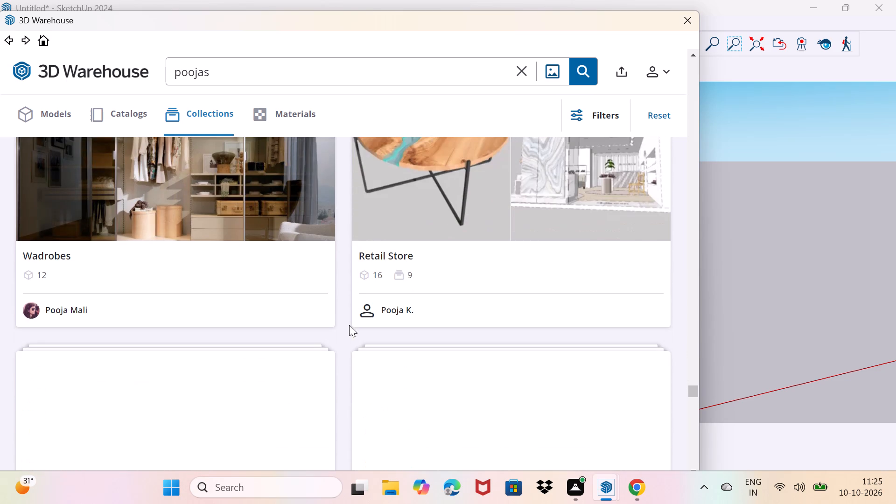
scroll(354, 317, down, 4)
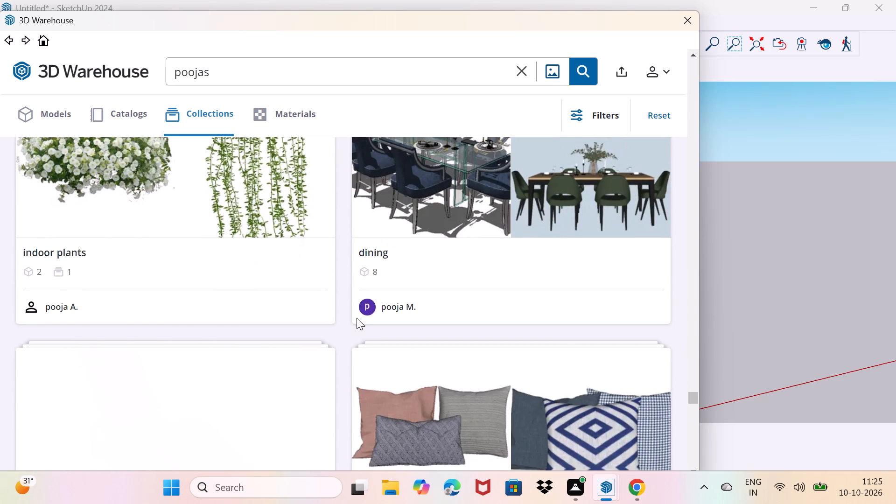
scroll(356, 318, down, 3)
scroll(356, 318, up, 5)
scroll(356, 318, down, 5)
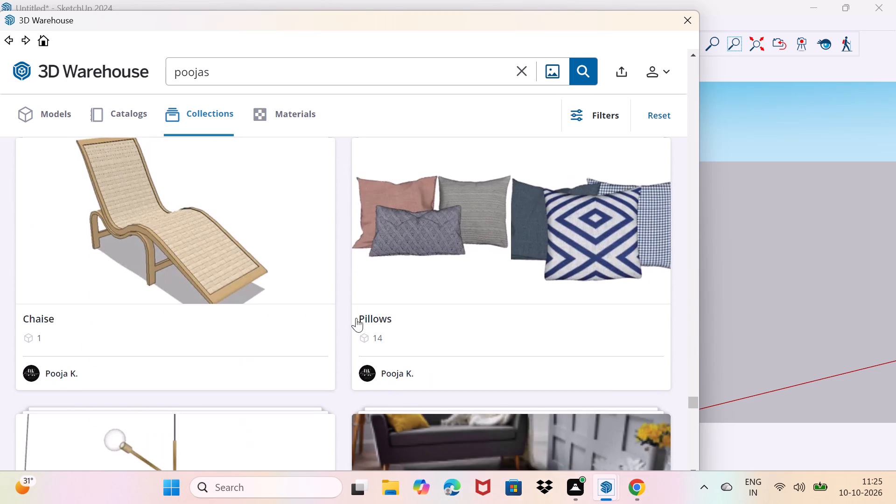
scroll(356, 318, down, 10)
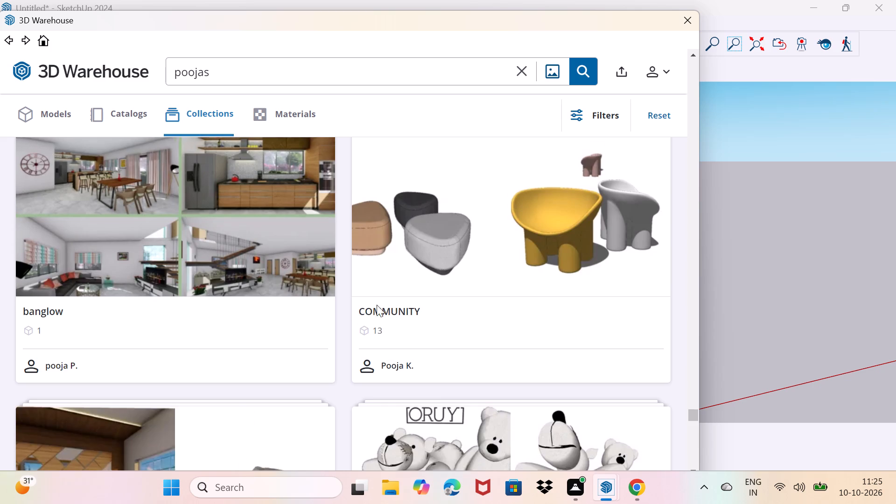
scroll(377, 305, down, 8)
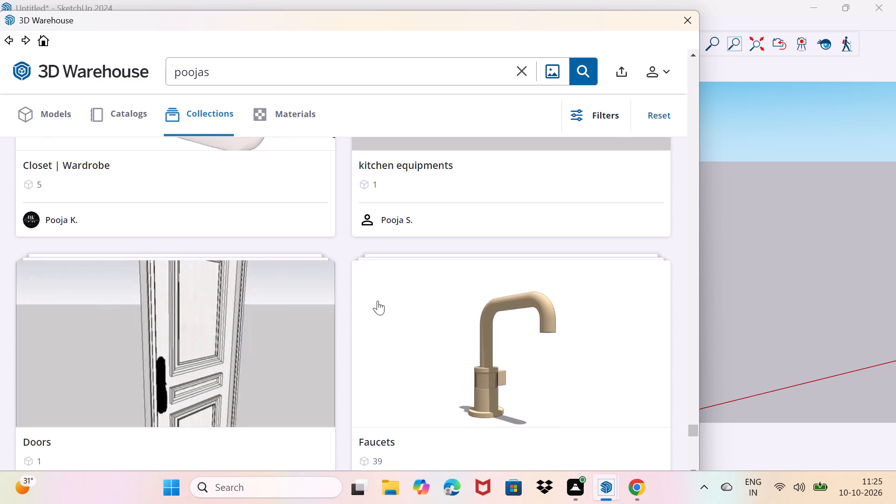
scroll(378, 299, down, 12)
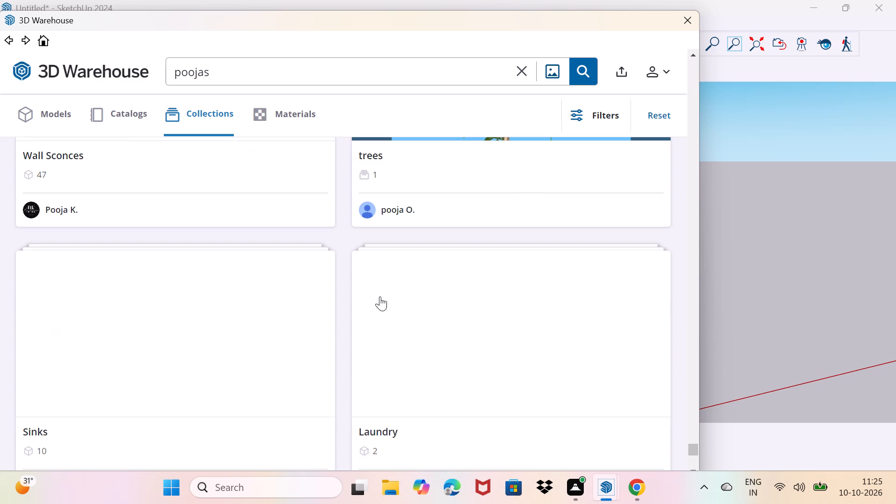
scroll(380, 298, down, 5)
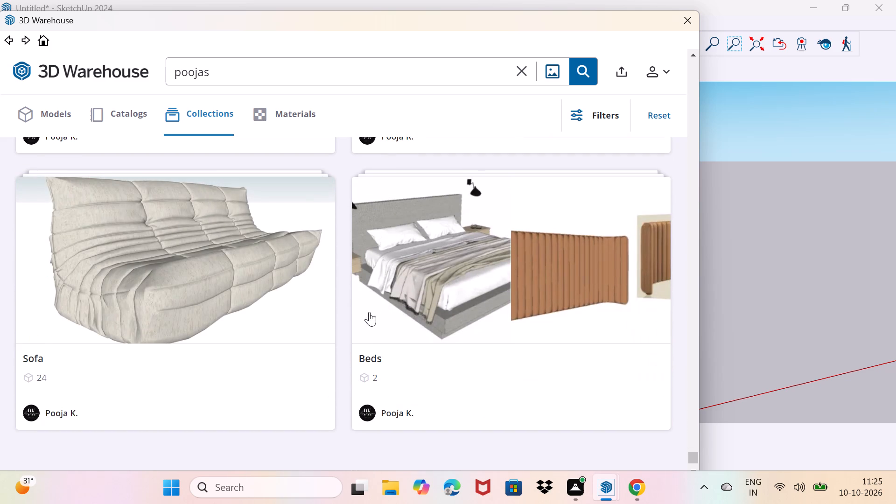
scroll(369, 313, down, 11)
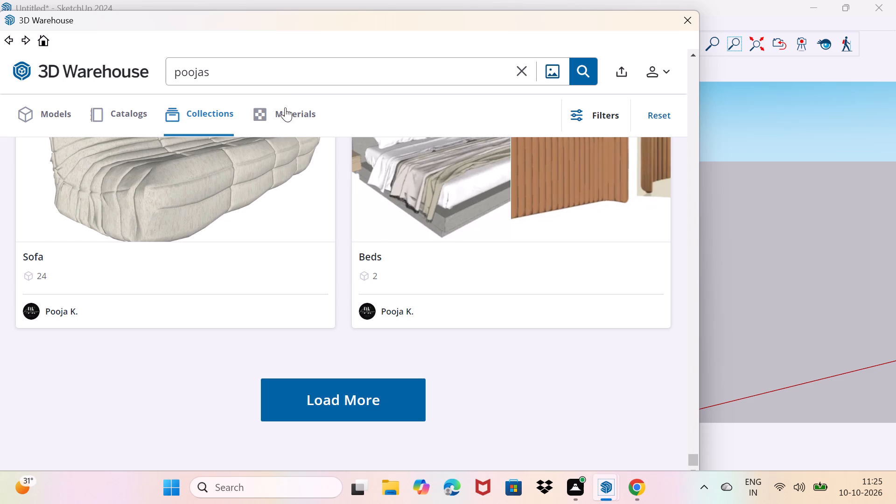
Search the collections for "pooja".
click(289, 78)
key(bracketleft)
key(Delete)
key(BackSpace)
key(BackSpace)
key(Return)
key(Return)
key(Return)
key(Return)
key(Return)
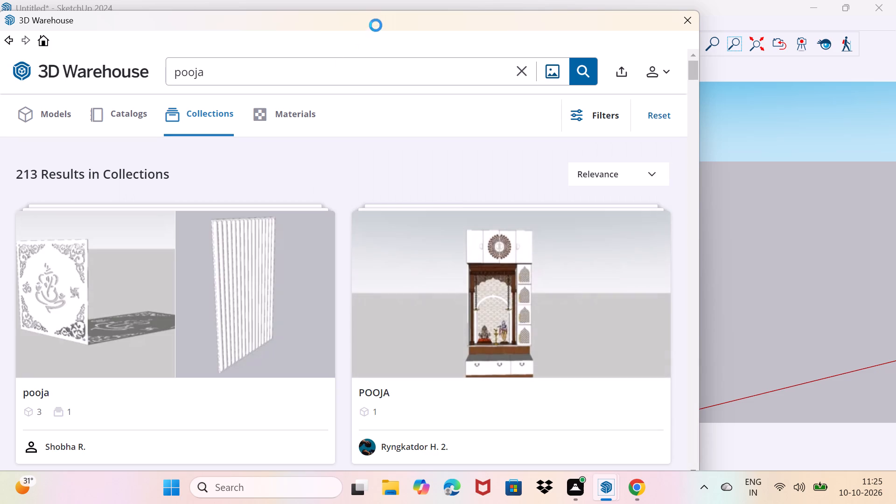
Look through the "pooja" collection results and check the catalogs for the same search.
scroll(375, 96, down, 5)
scroll(476, 318, down, 3)
scroll(350, 239, down, 1)
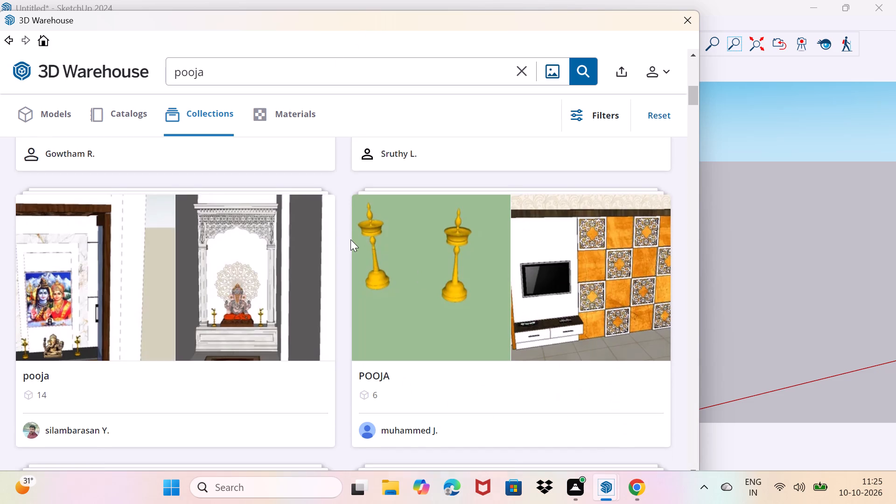
scroll(350, 239, down, 1)
click(111, 112)
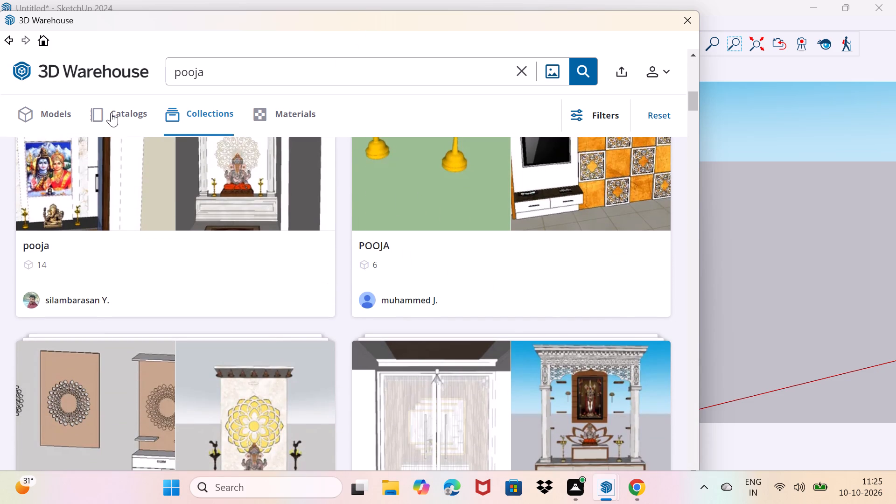
Look through the "pooja" materials down to the end of the list, comparing the wood, marble, tile and laminate finishes.
click(257, 116)
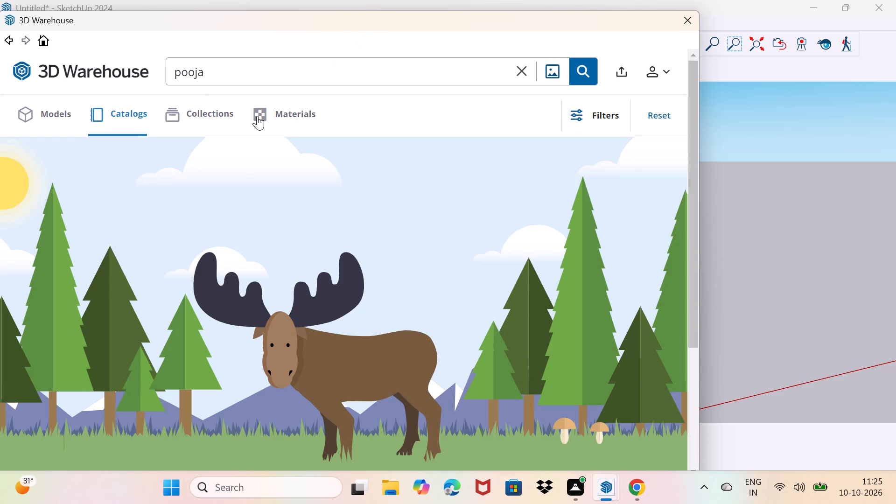
scroll(256, 121, down, 5)
scroll(273, 196, down, 6)
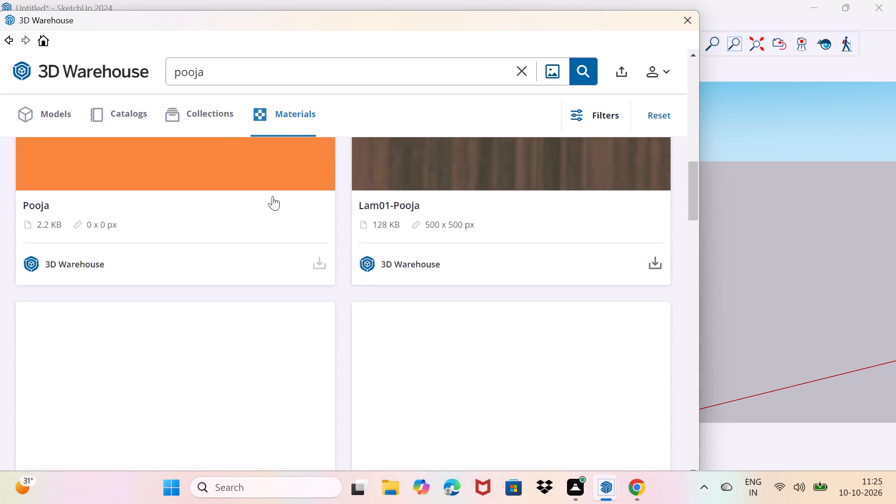
scroll(273, 196, down, 10)
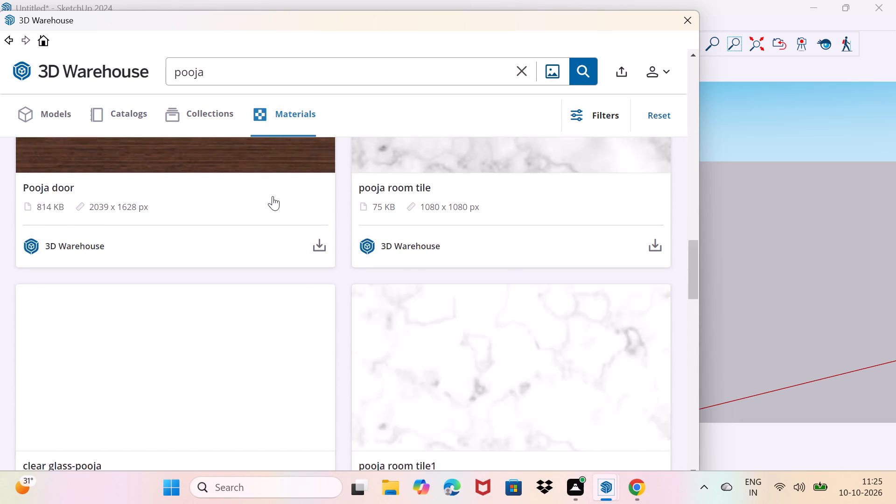
scroll(273, 196, down, 6)
scroll(364, 373, down, 2)
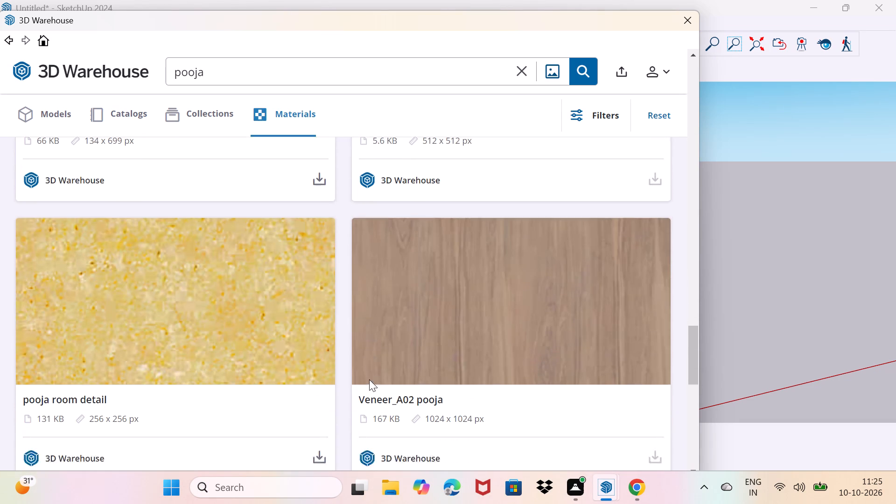
scroll(369, 371, down, 9)
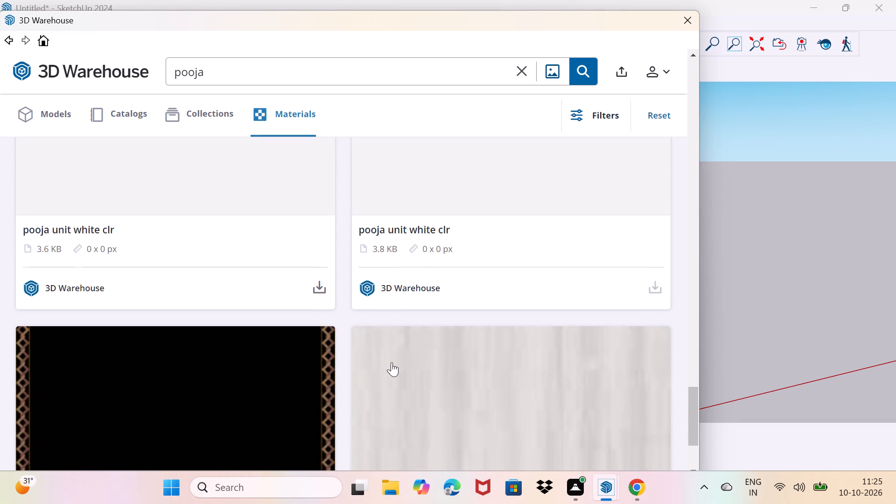
scroll(392, 361, down, 4)
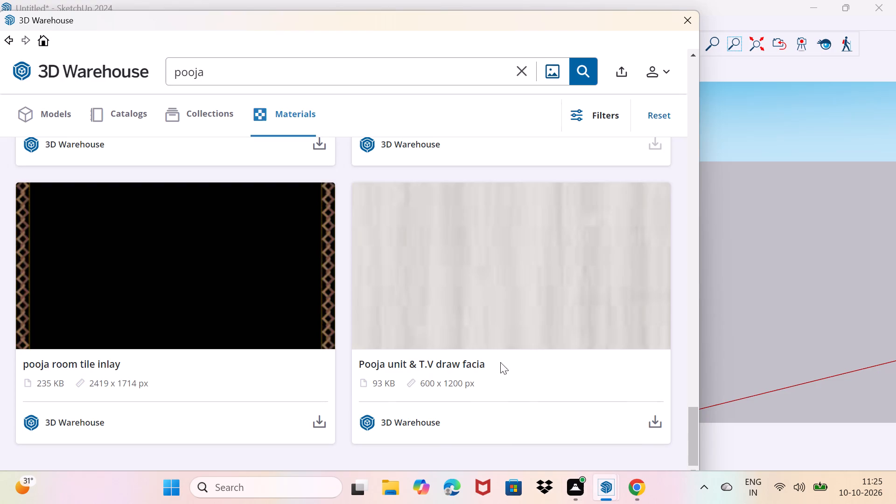
scroll(461, 291, down, 5)
scroll(523, 285, down, 5)
scroll(307, 269, up, 1)
scroll(417, 240, down, 4)
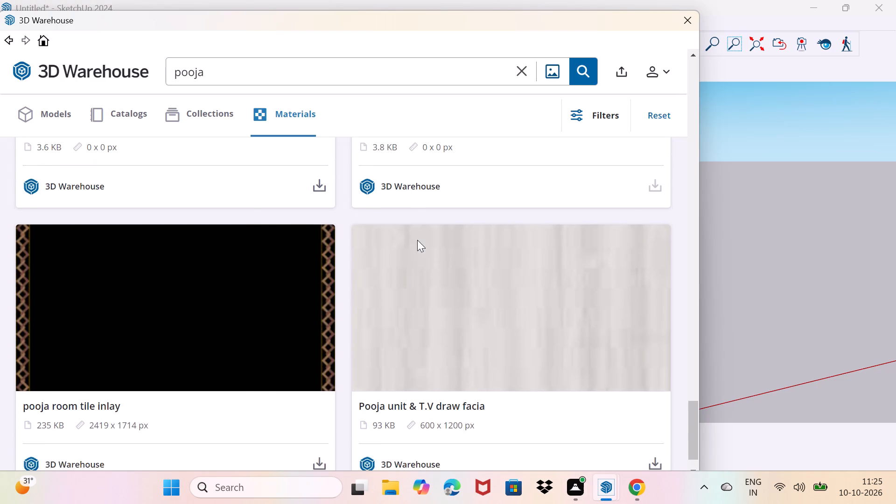
scroll(415, 250, down, 5)
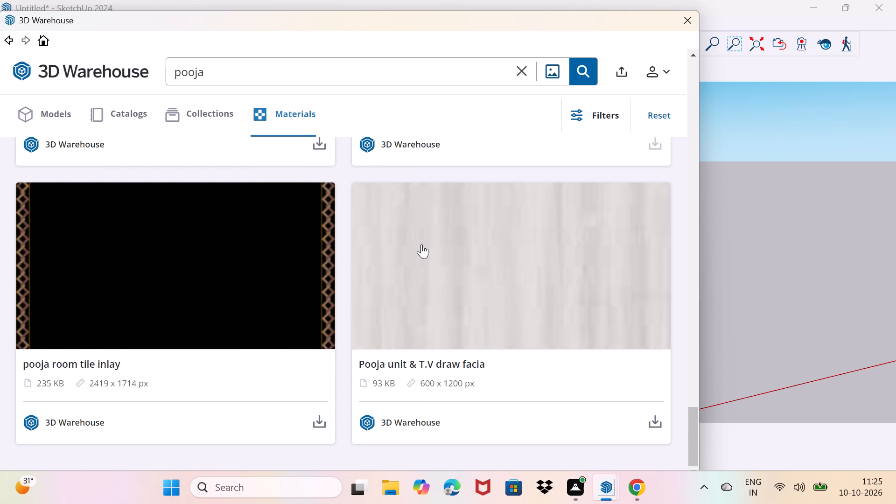
scroll(421, 244, down, 7)
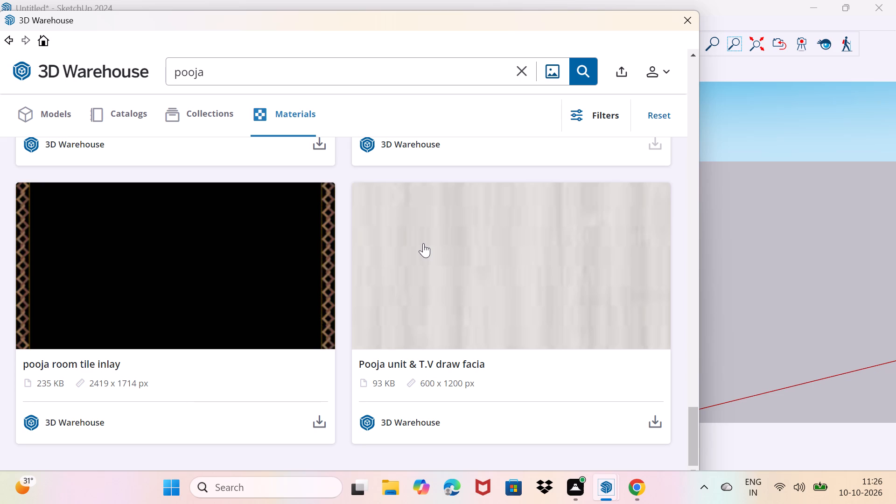
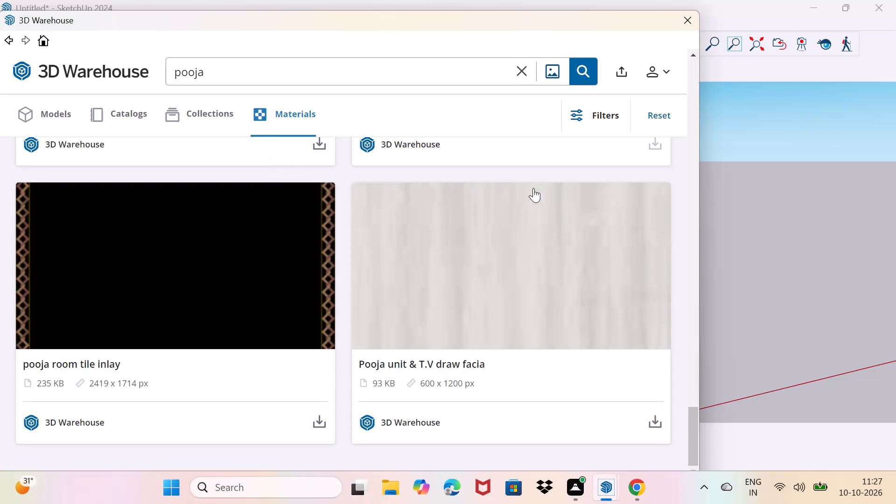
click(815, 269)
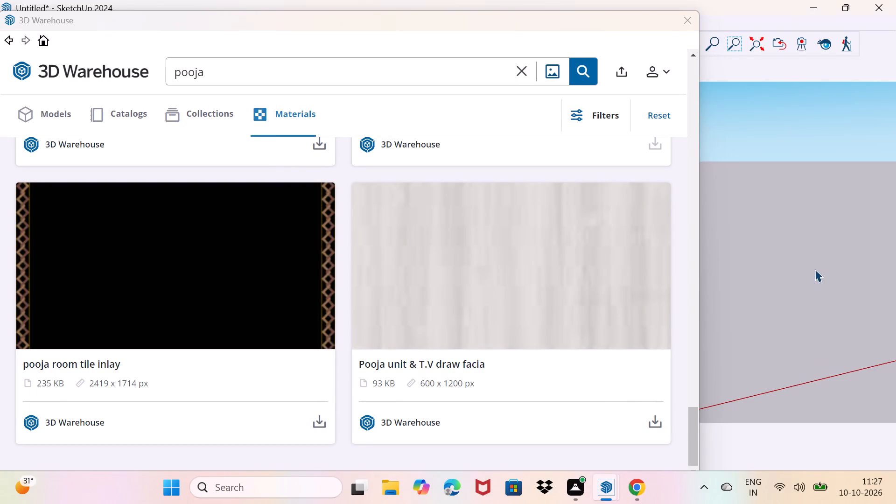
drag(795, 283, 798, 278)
Search the 3D Warehouse materials and models for "pooja stories", and close 3D Warehouse.
click(397, 72)
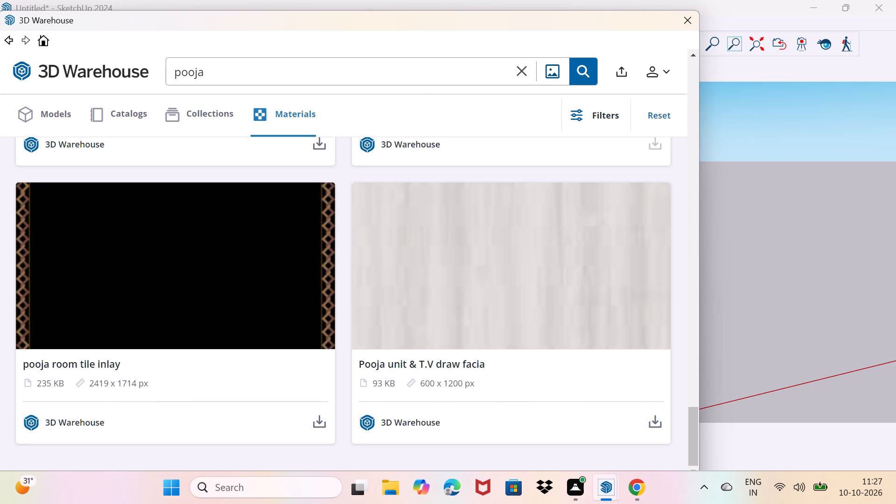
key(space)
text(st)
key(o)
key(r)
text(ies)
key(Return)
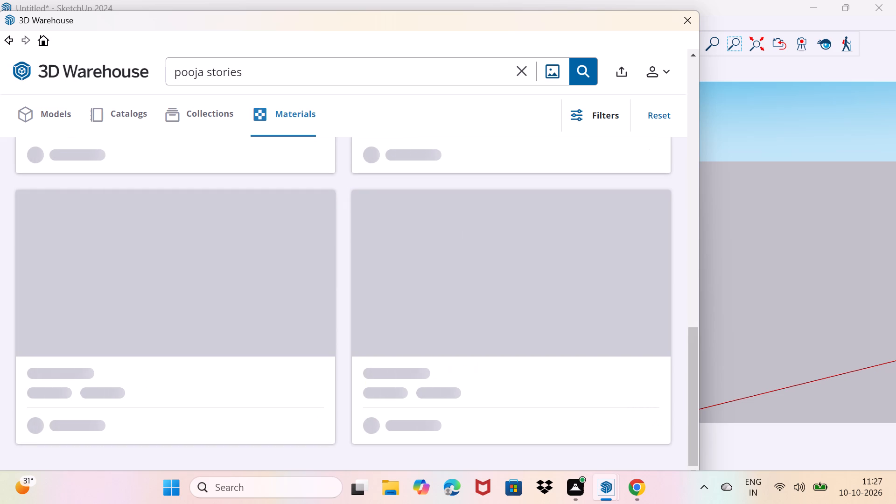
scroll(394, 299, down, 5)
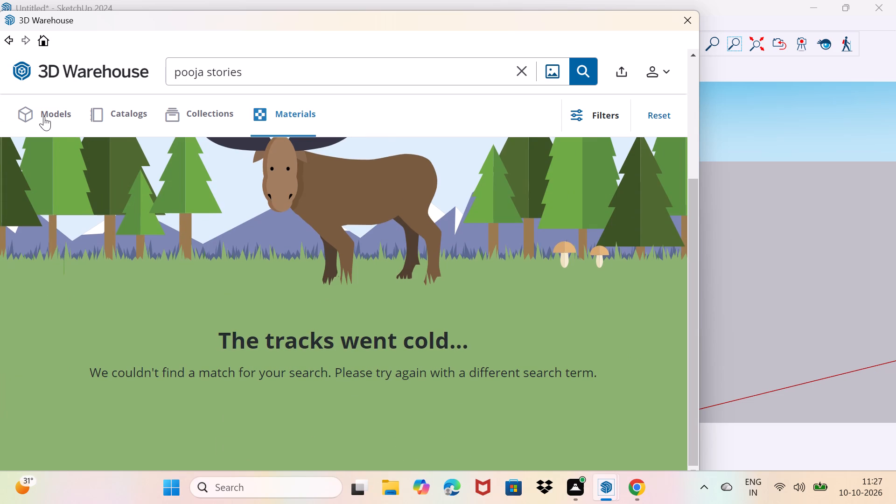
click(44, 116)
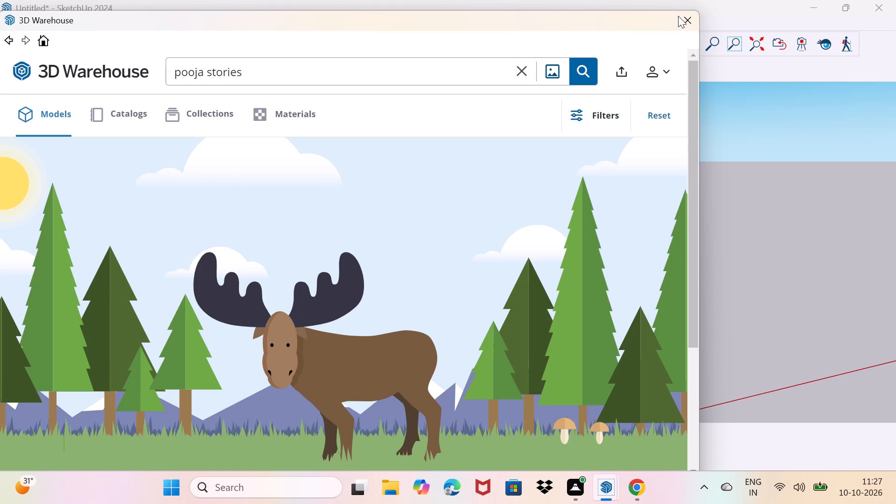
click(682, 17)
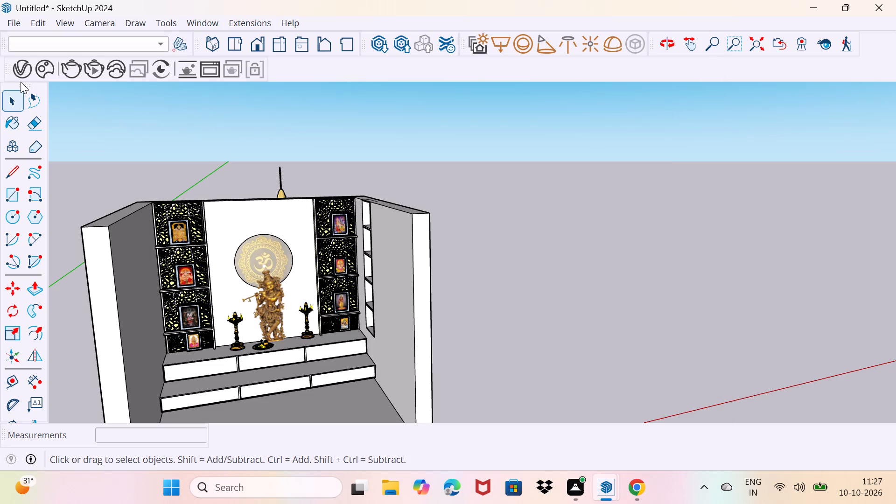
Open the Chaos Cosmos browser from the V-Ray material library and search its online assets for "pooja".
click(22, 72)
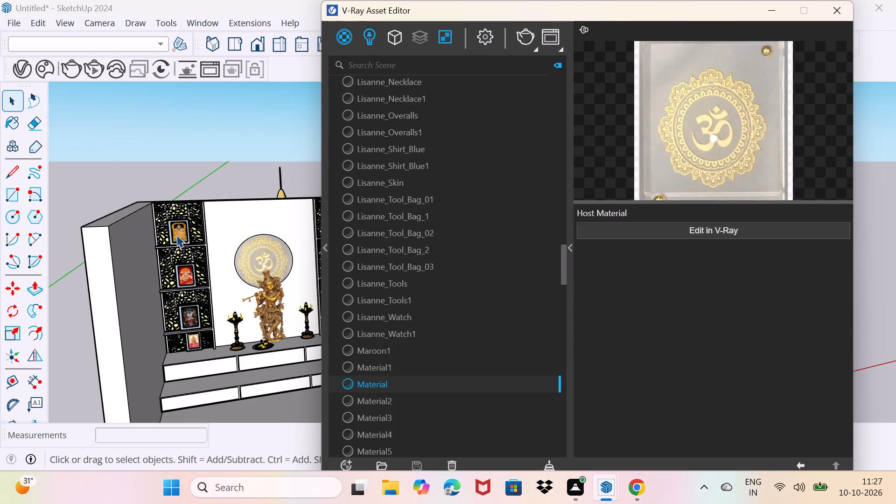
click(324, 266)
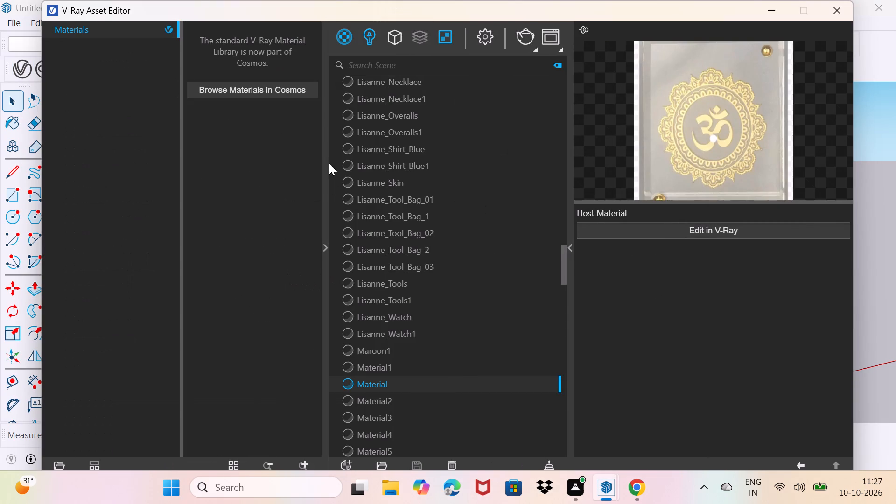
click(231, 99)
click(245, 85)
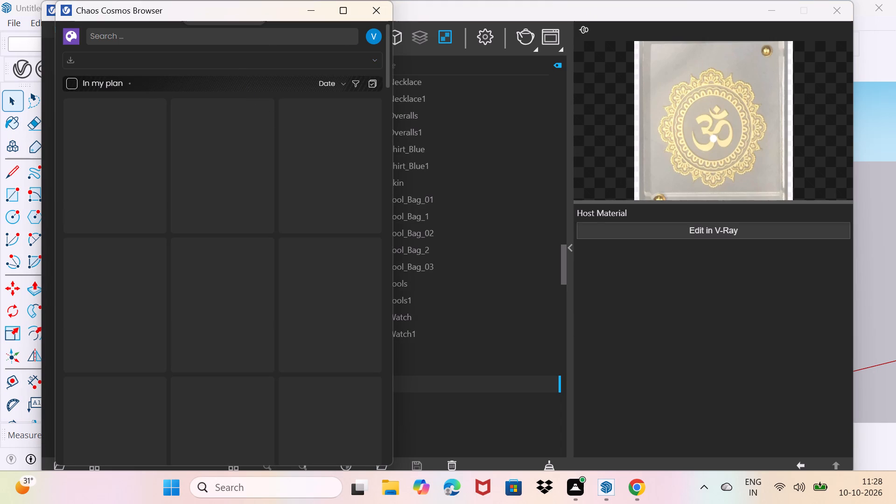
click(234, 69)
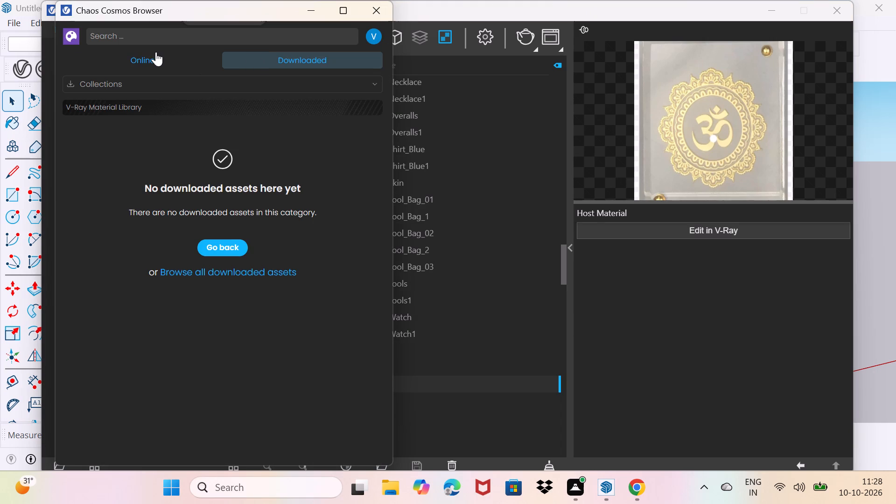
click(156, 52)
click(172, 30)
text(pooj)
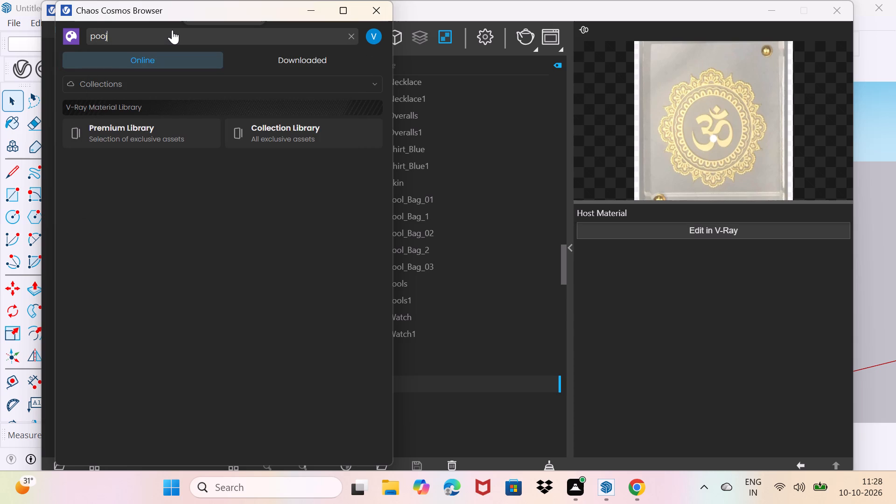
key(a)
key(Return)
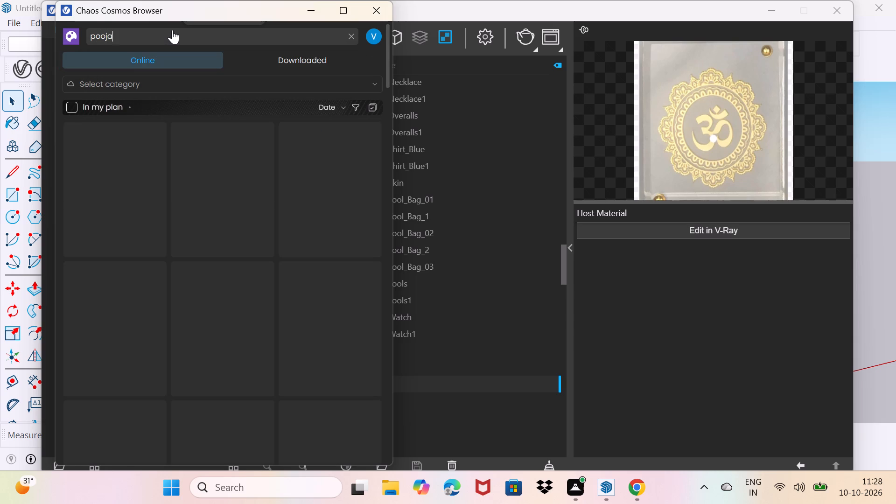
scroll(195, 205, down, 3)
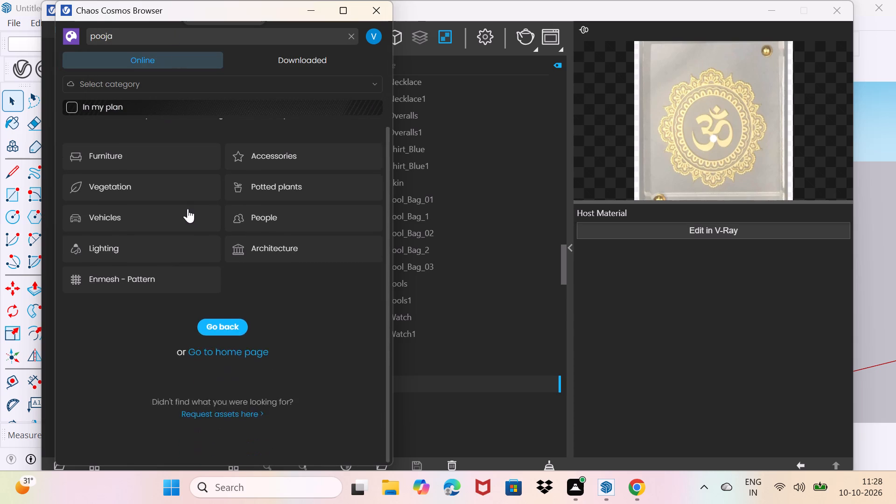
scroll(187, 208, up, 4)
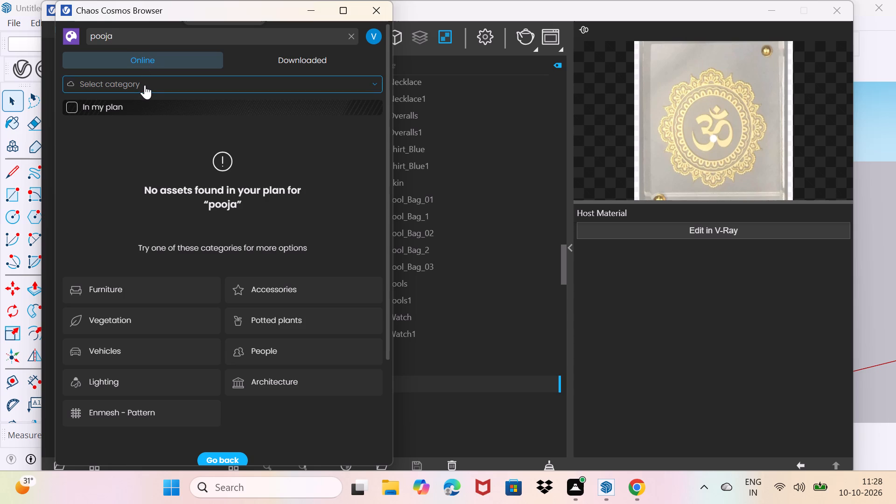
Look through the Cosmos categories for Materials, HDRIs and 3D Models, including Furniture, Accessories, Animals and Architecture.
click(145, 85)
click(131, 125)
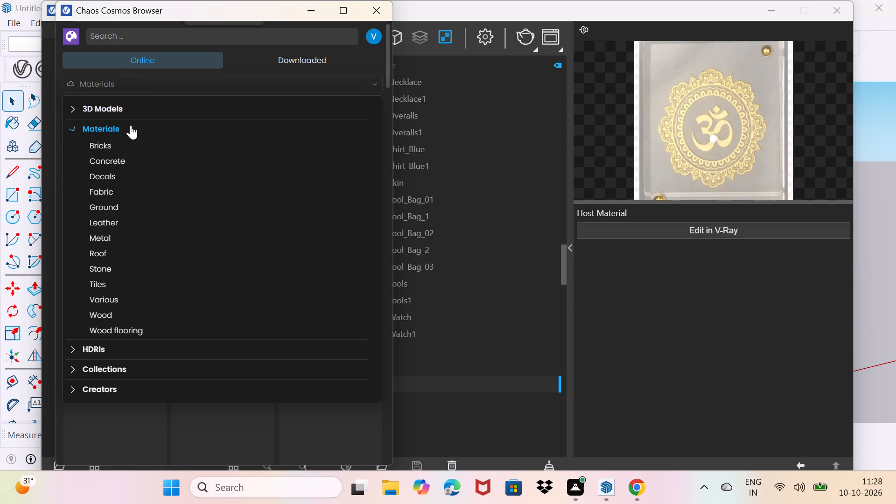
click(114, 347)
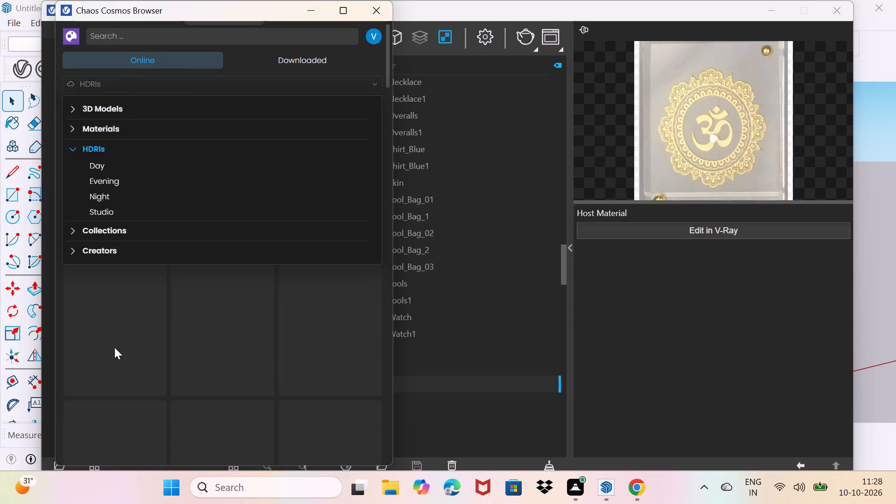
click(133, 112)
click(136, 127)
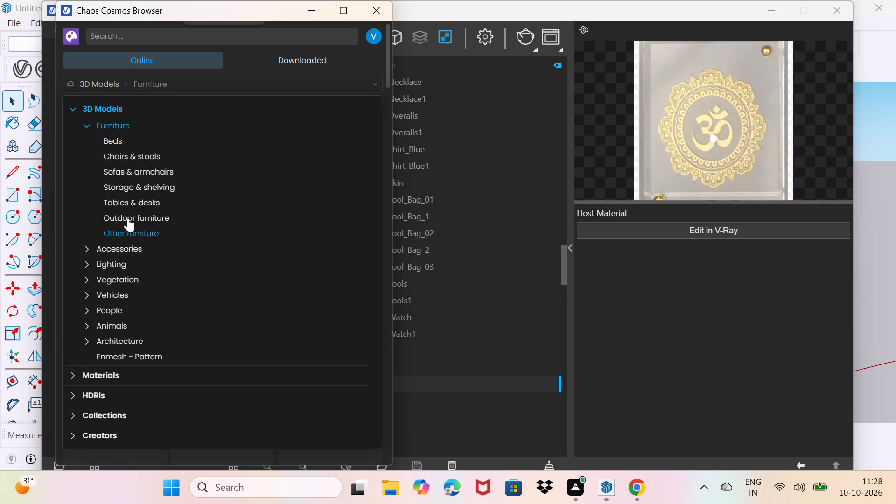
click(134, 249)
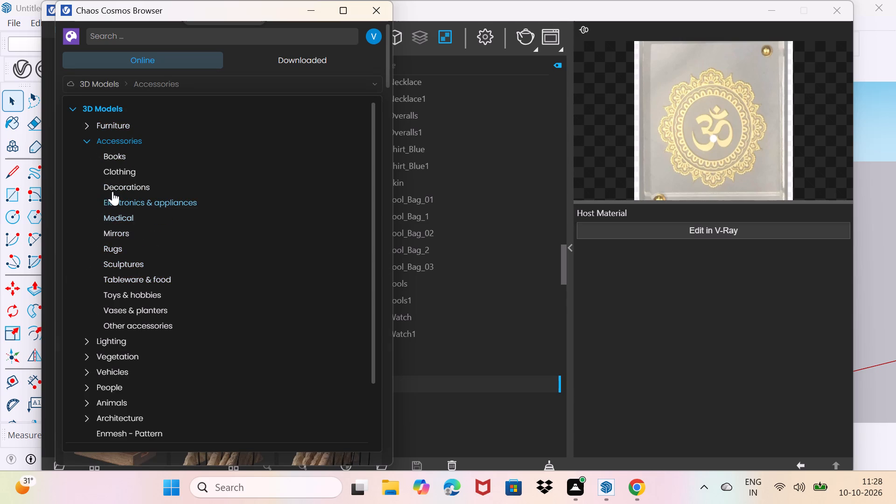
scroll(138, 281, down, 1)
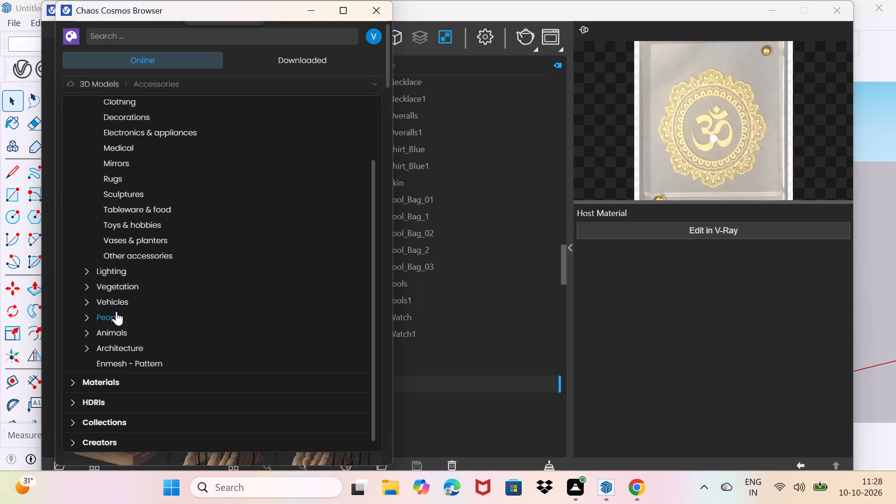
click(122, 329)
scroll(124, 321, down, 2)
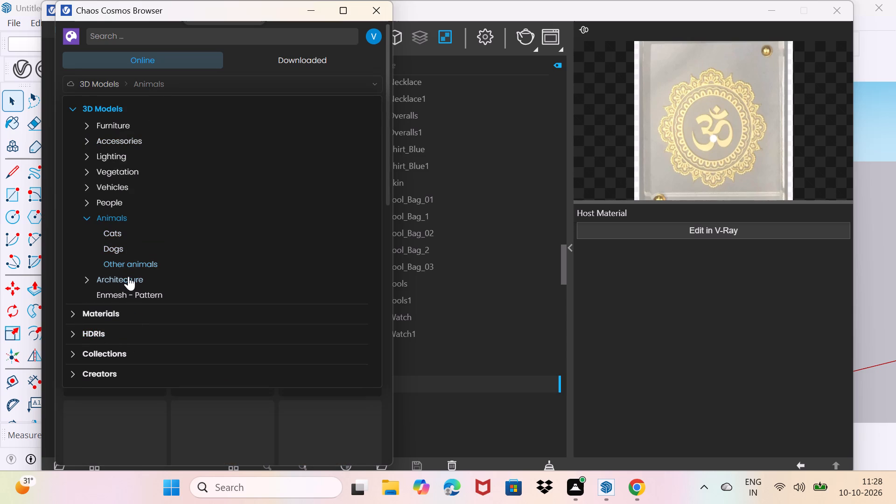
click(128, 277)
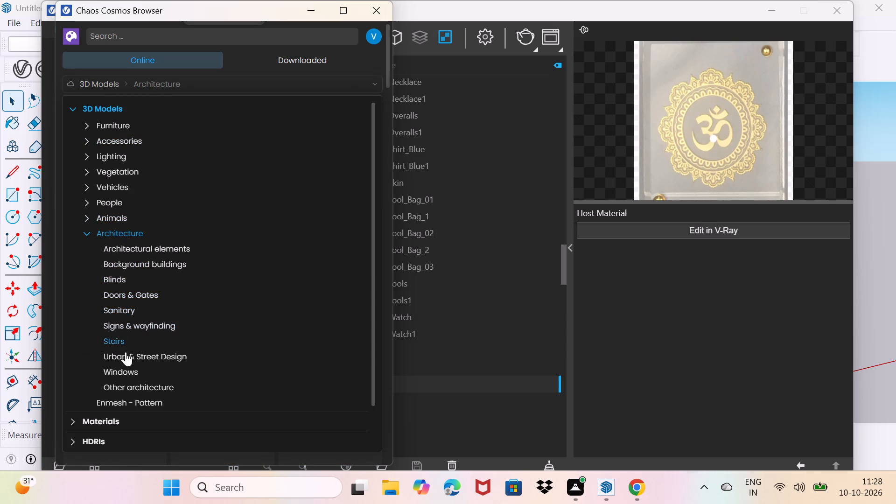
Look through the Enmesh - Pattern assets under 3D Models, comparing the available surface patterns.
click(127, 404)
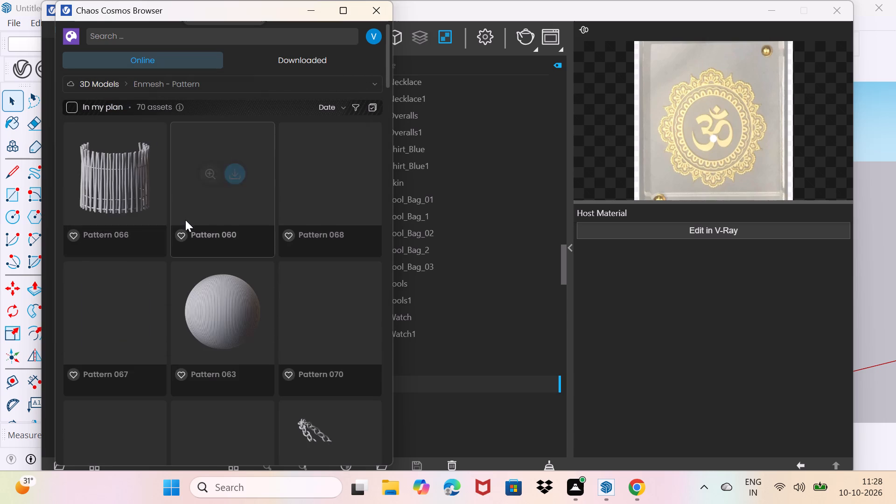
scroll(189, 223, down, 8)
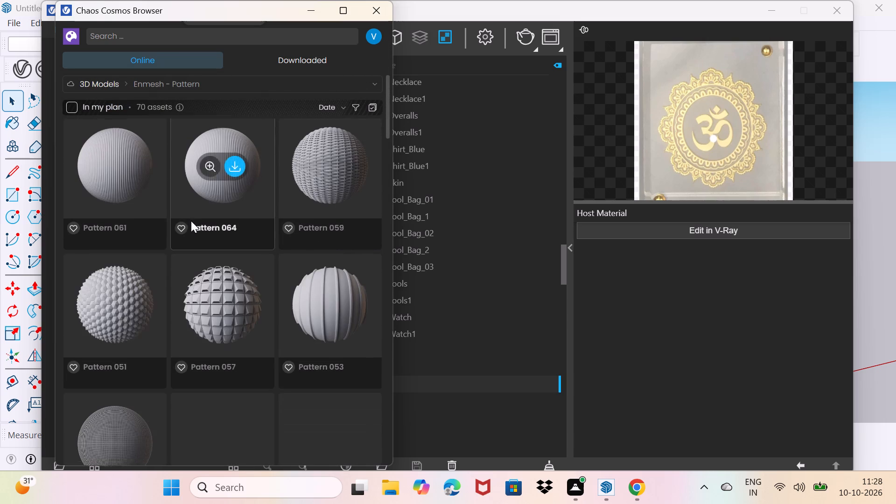
scroll(191, 221, down, 7)
scroll(191, 221, up, 6)
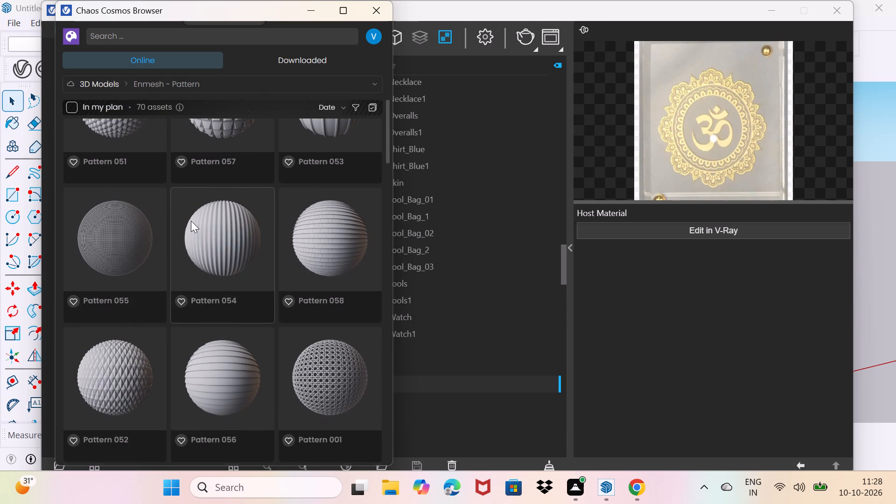
scroll(122, 104, up, 4)
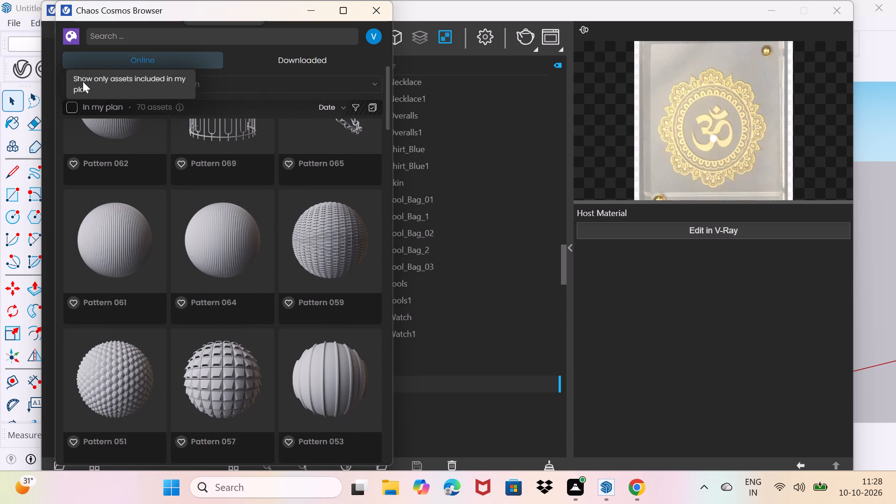
Repeat the recent "pooja" search in Cosmos and check the suggested categories.
click(203, 36)
click(150, 75)
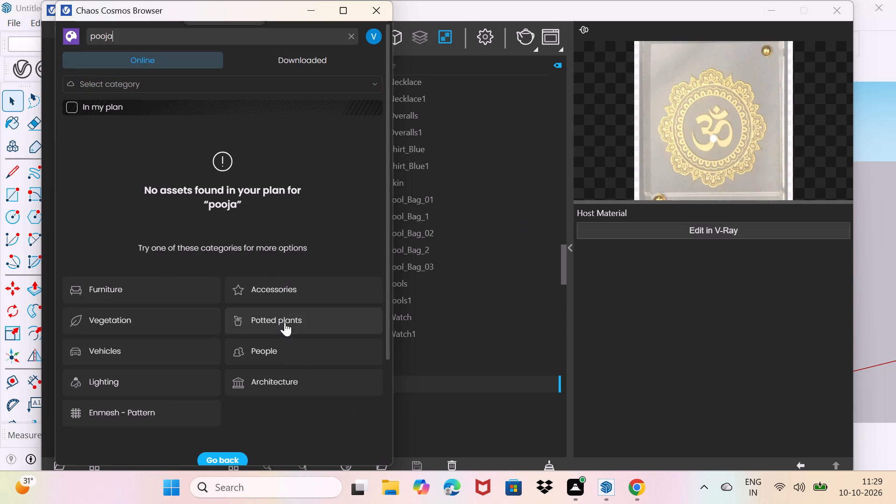
scroll(293, 194, up, 1)
scroll(317, 193, down, 3)
scroll(308, 199, up, 4)
Look through the Potted plants category suggested for the "pooja" search.
click(295, 318)
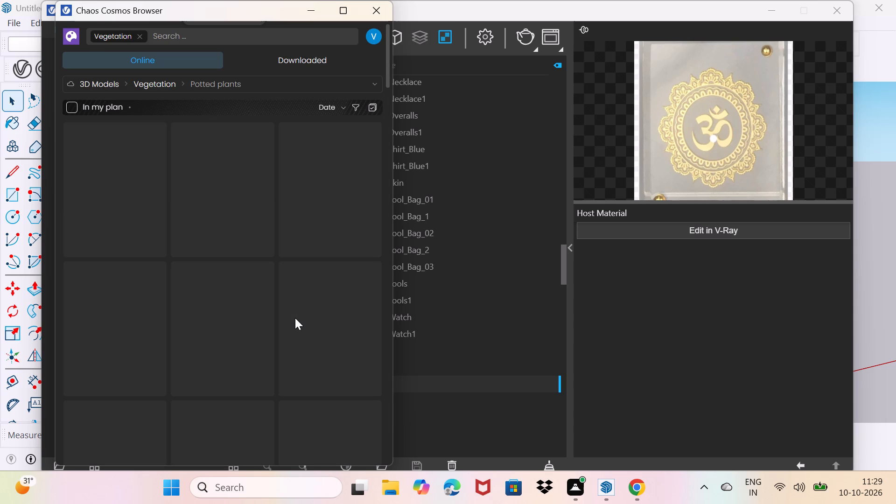
scroll(238, 331, down, 3)
scroll(230, 330, up, 2)
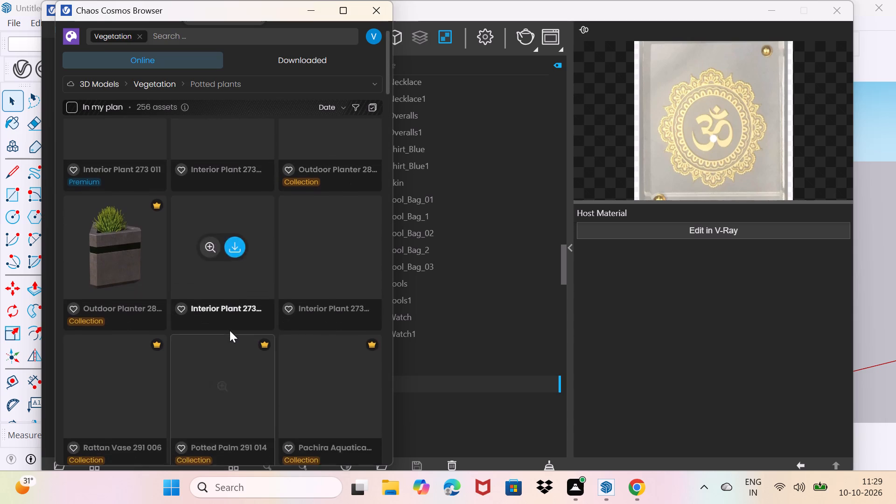
Search the Vegetation assets in Cosmos for "gold plant" and look through the matching plants.
click(224, 37)
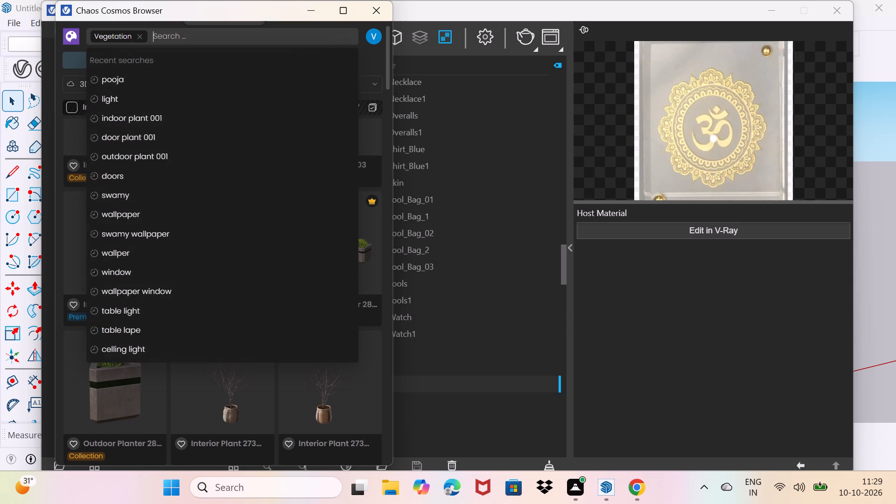
text(gol)
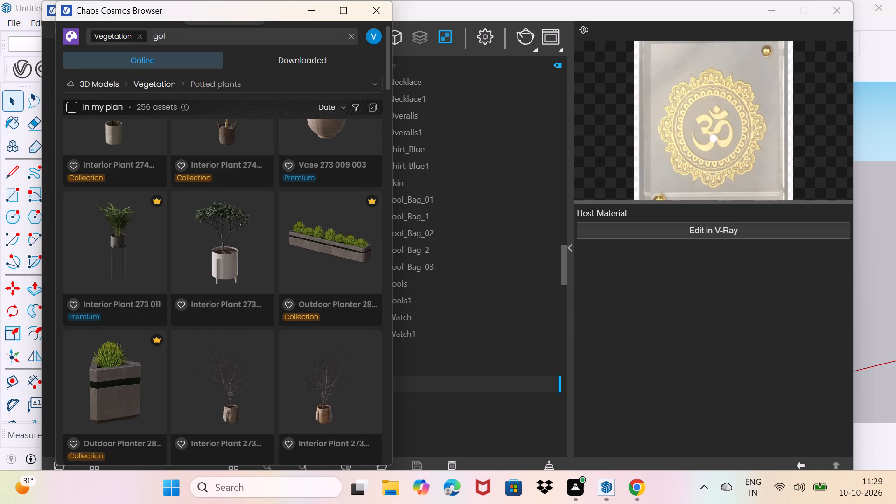
text(d)
key(space)
key(p)
text(lant)
key(Return)
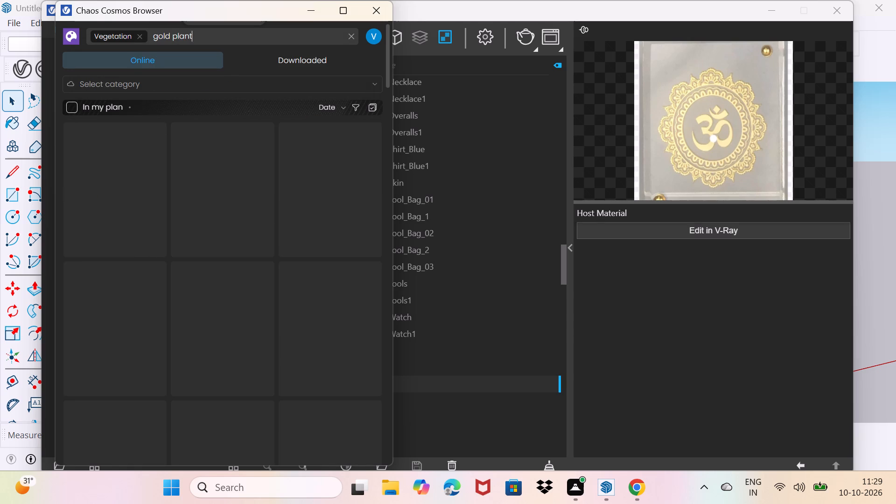
scroll(266, 217, down, 4)
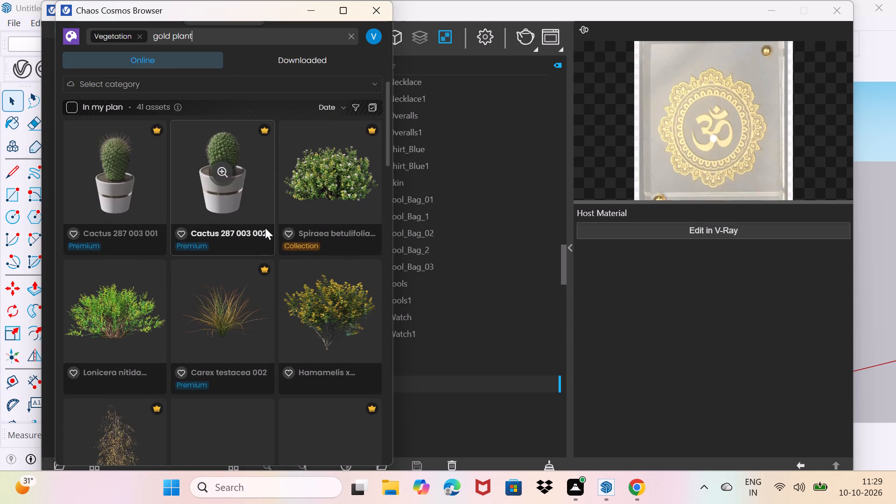
scroll(263, 240, down, 10)
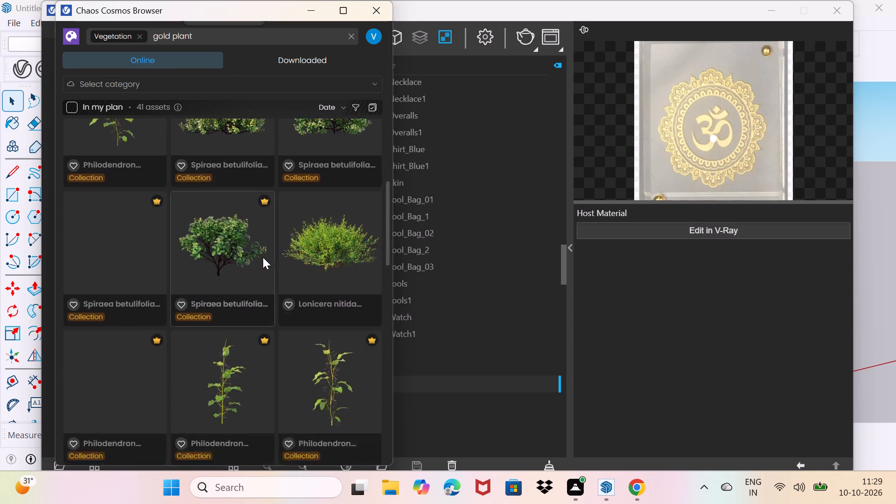
scroll(263, 257, down, 15)
scroll(263, 257, up, 20)
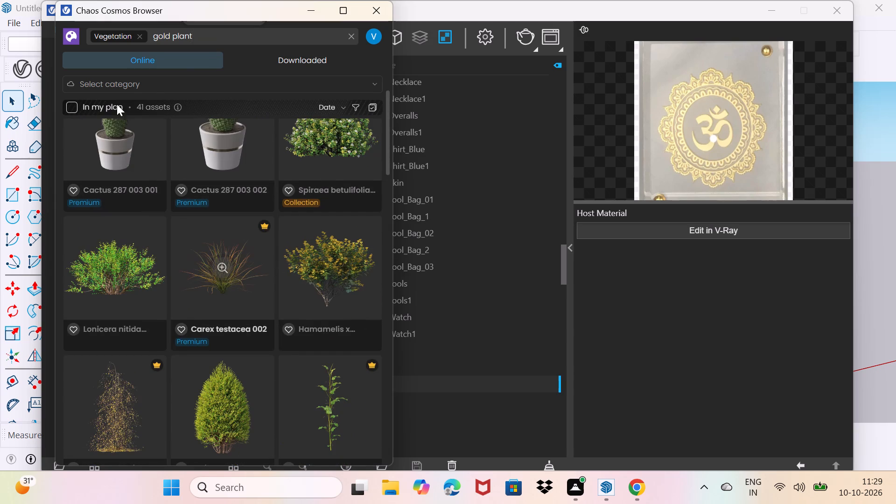
Look through the Storage & shelving assets under Furniture in the Cosmos 3D Models, comparing cabinets, shelves and consoles.
click(149, 82)
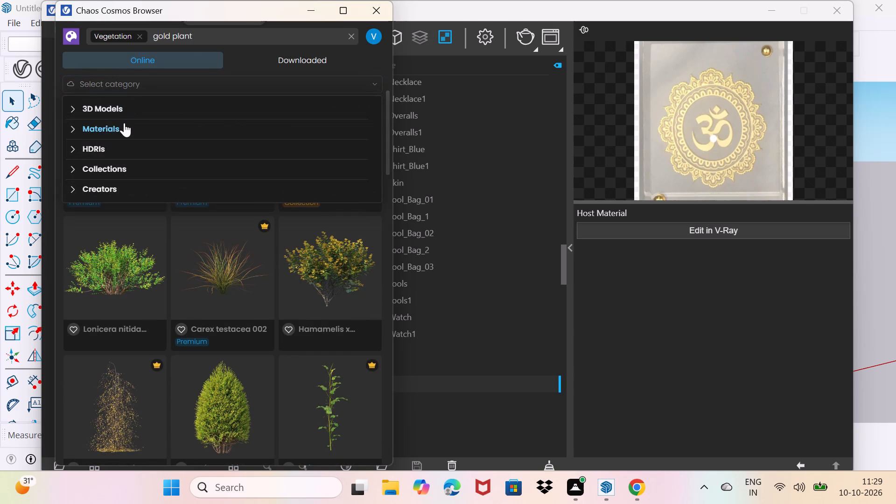
click(129, 108)
click(138, 122)
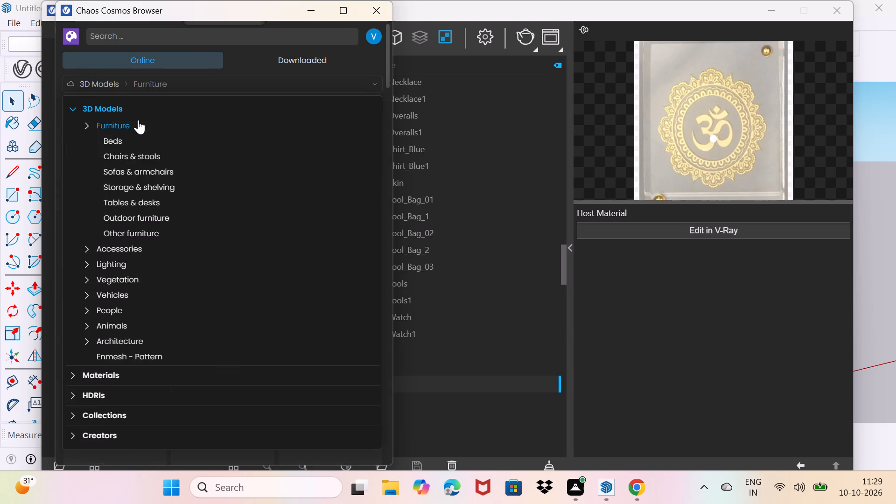
click(150, 184)
scroll(160, 181, down, 4)
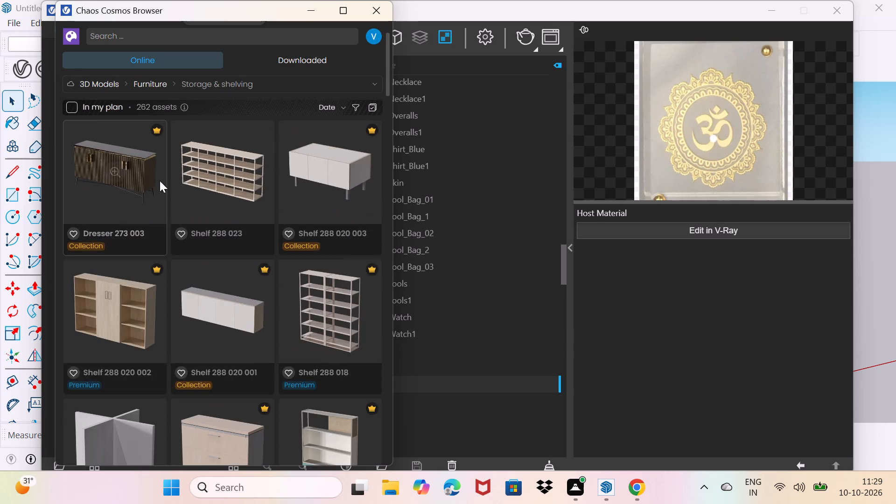
scroll(166, 192, down, 4)
scroll(207, 227, down, 4)
scroll(223, 232, up, 2)
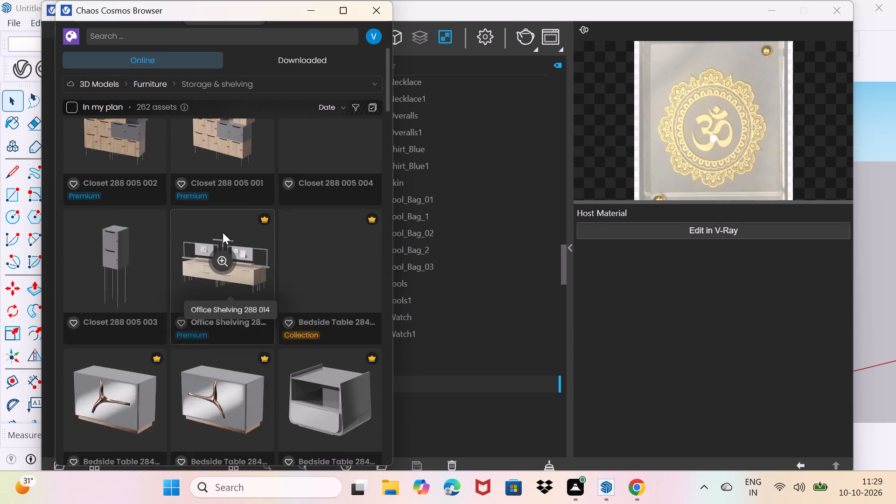
scroll(223, 232, up, 1)
scroll(223, 232, down, 13)
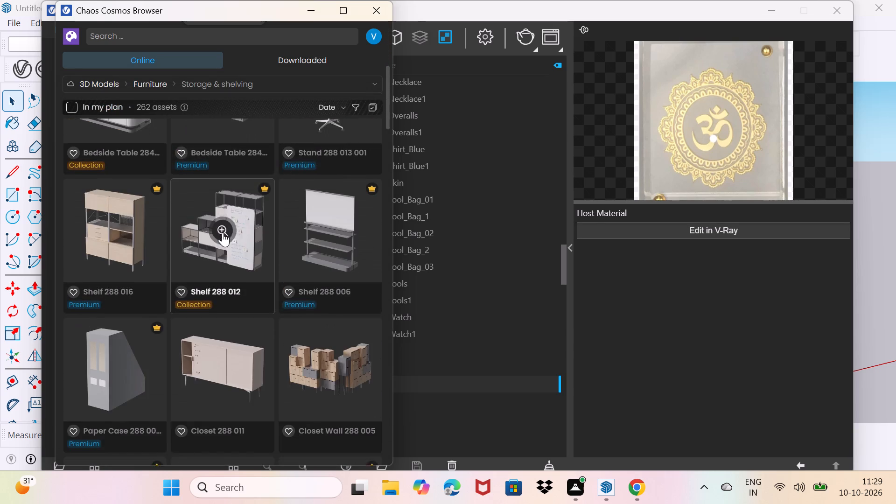
scroll(223, 232, down, 15)
scroll(223, 232, down, 6)
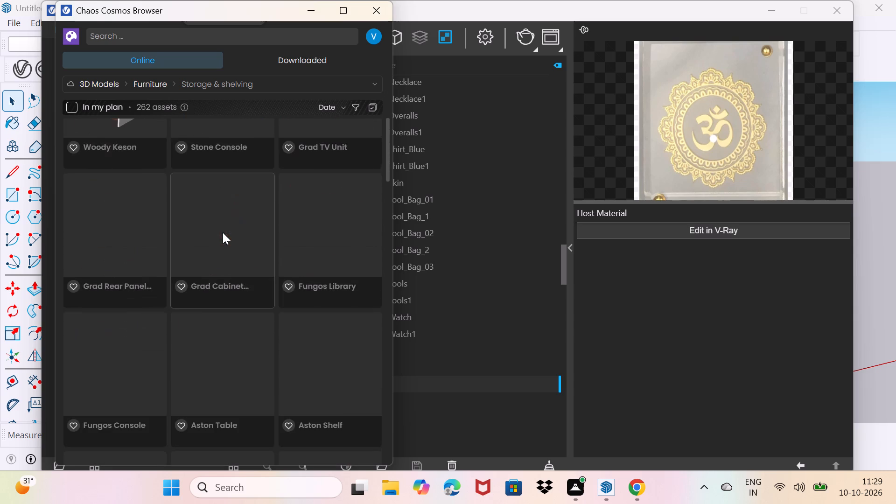
scroll(223, 232, down, 17)
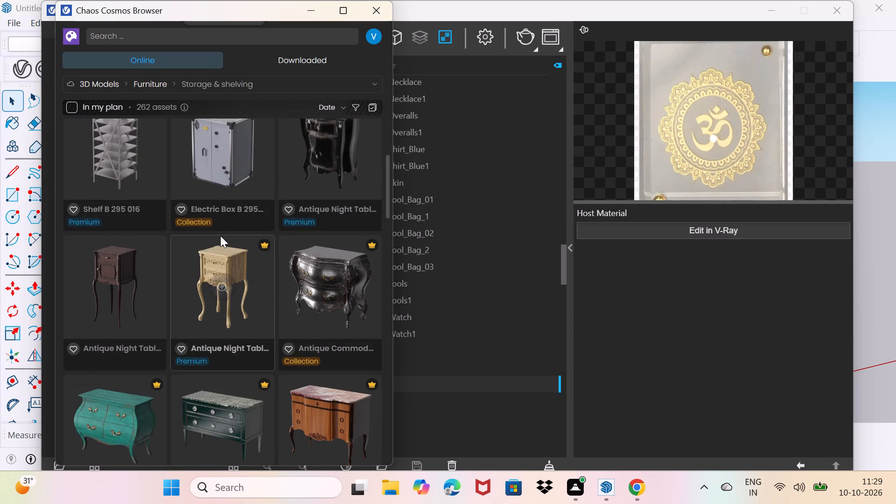
scroll(220, 236, up, 6)
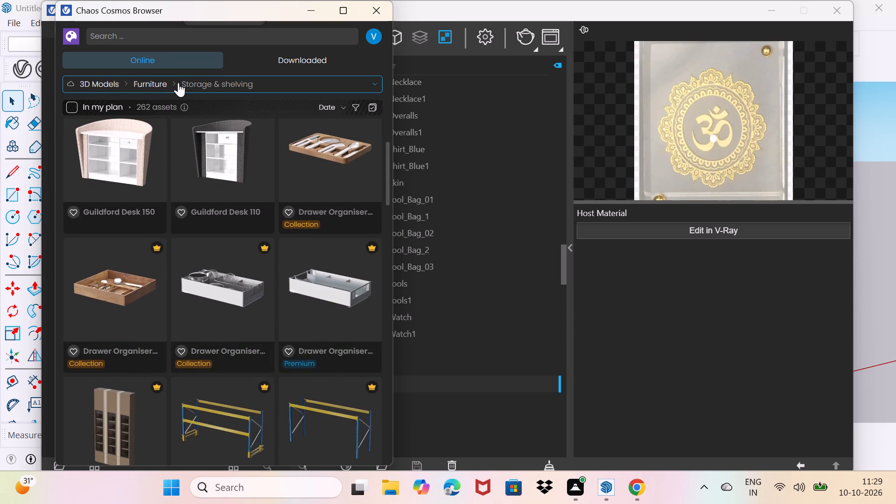
Look through the Sofas & armchairs assets under Furniture in Cosmos.
click(189, 83)
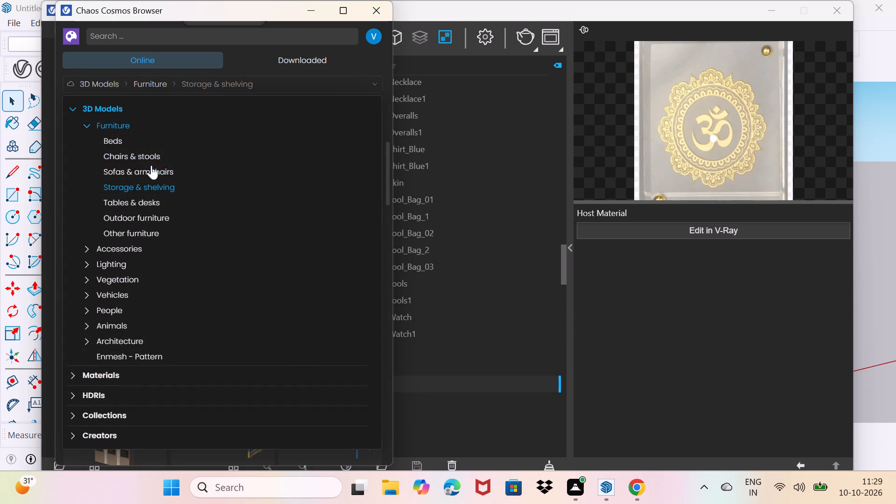
click(154, 172)
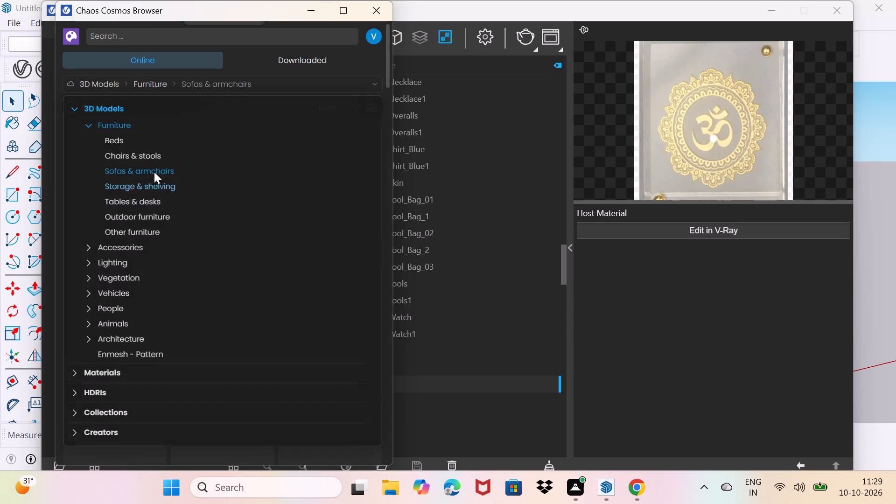
scroll(172, 208, down, 4)
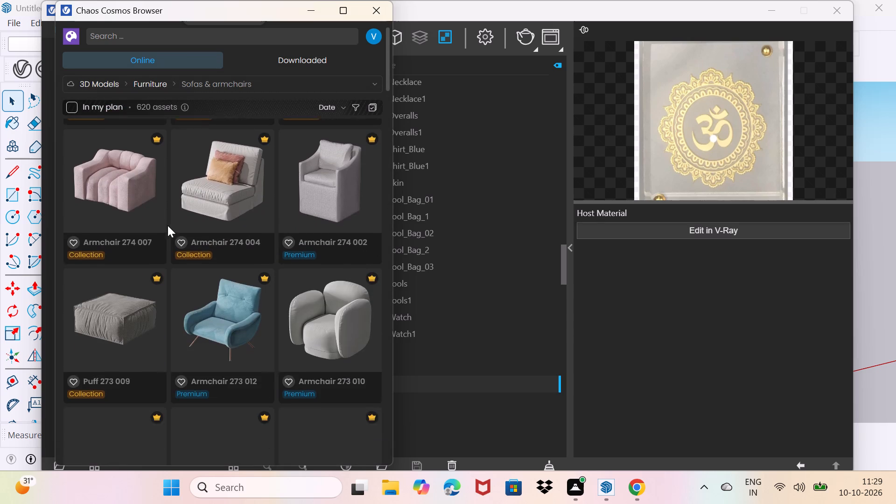
scroll(172, 223, down, 15)
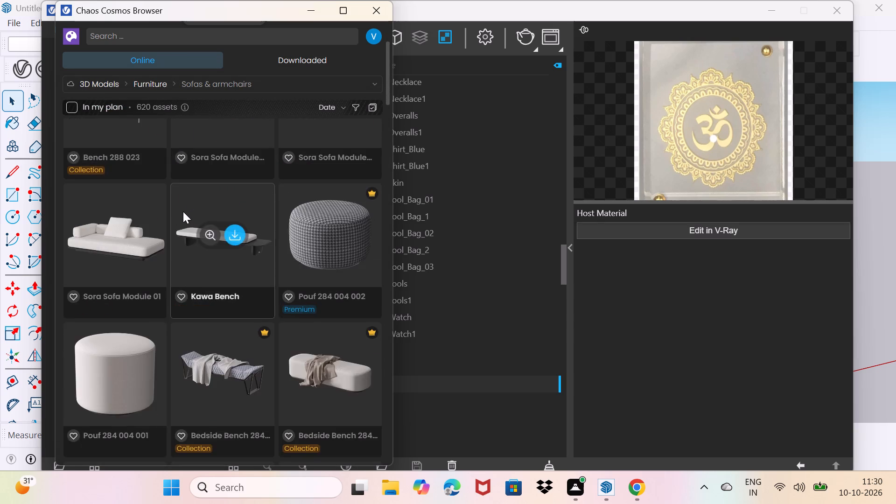
scroll(183, 211, down, 10)
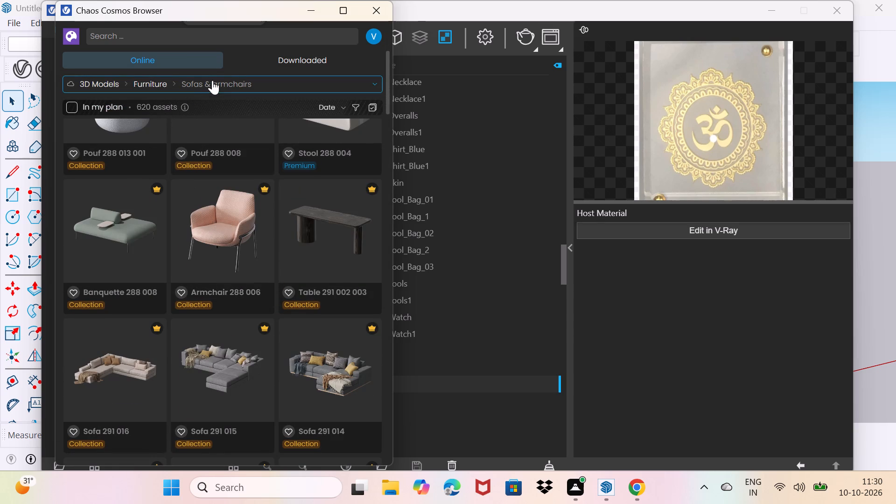
Look through the Chairs & stools assets under Furniture in Cosmos.
click(212, 80)
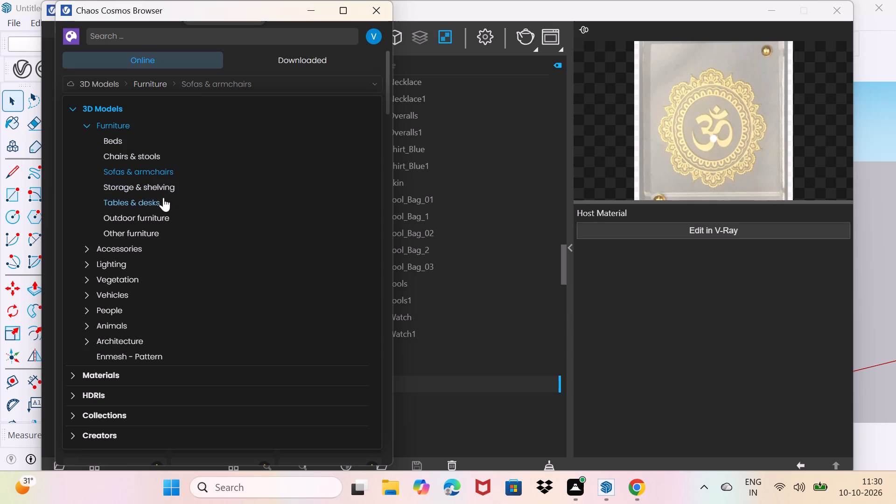
click(159, 155)
scroll(210, 213, down, 3)
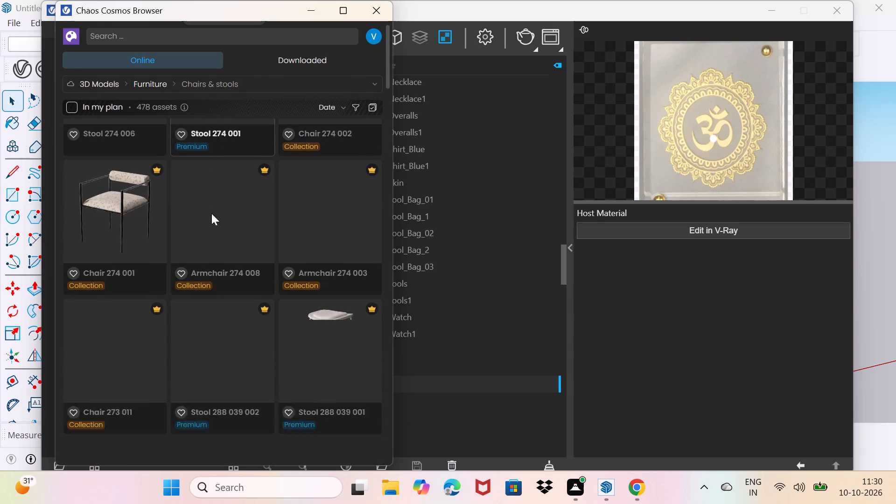
scroll(204, 215, down, 12)
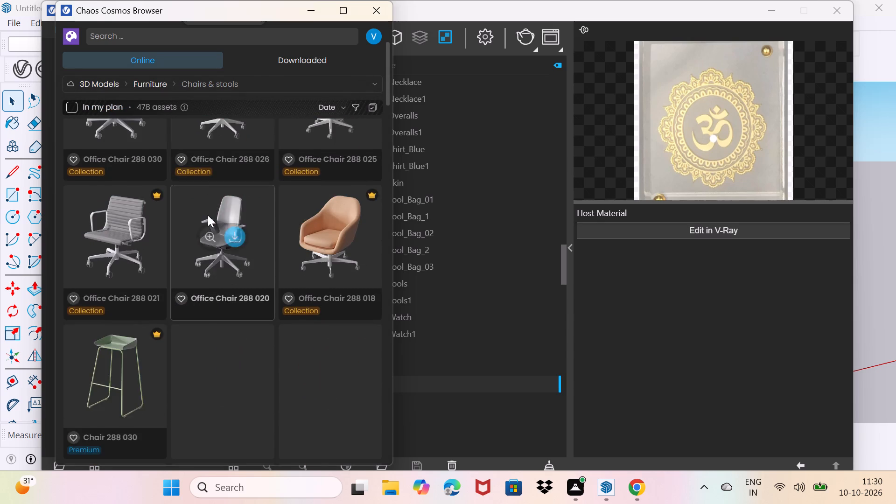
scroll(208, 215, down, 4)
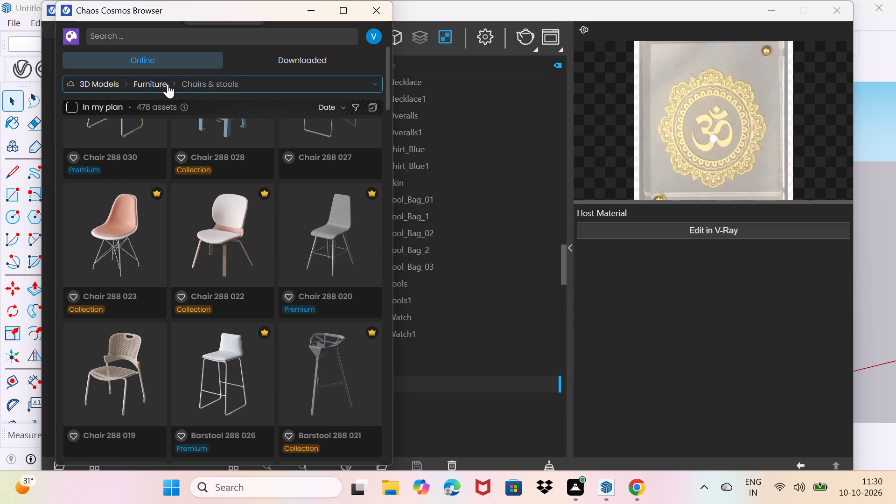
Look through the Other furniture assets under Furniture in Cosmos.
click(209, 88)
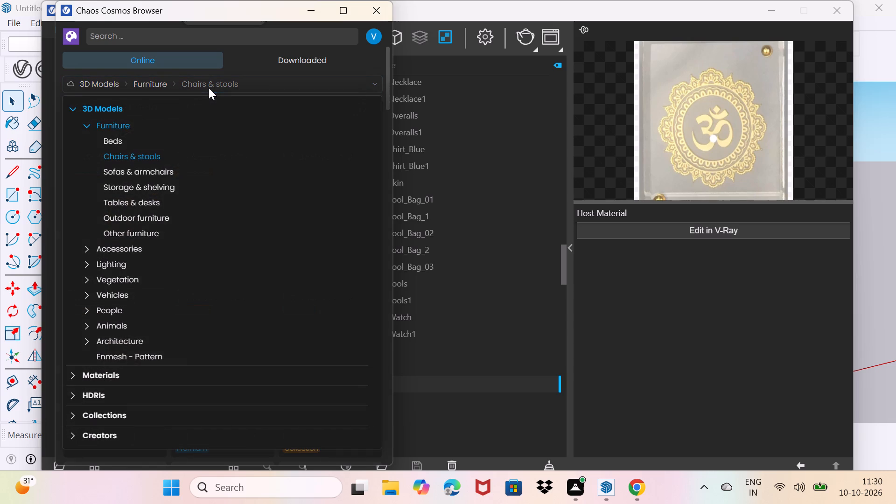
click(154, 230)
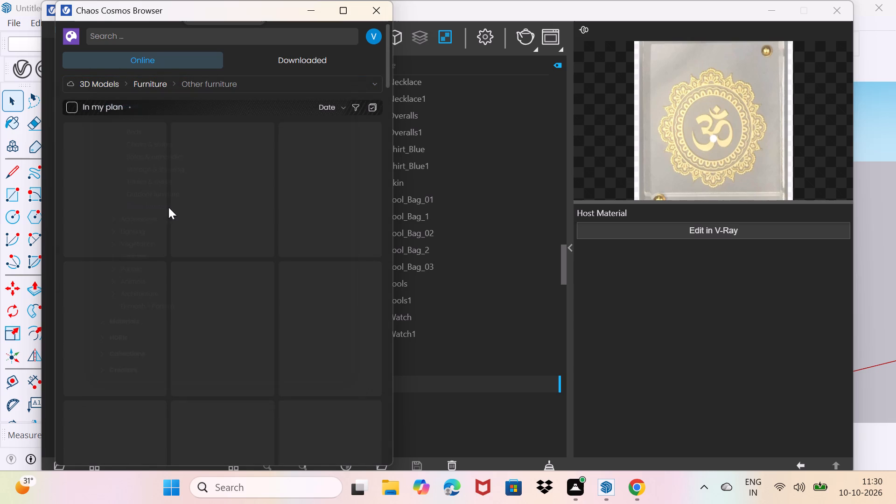
scroll(181, 181, down, 7)
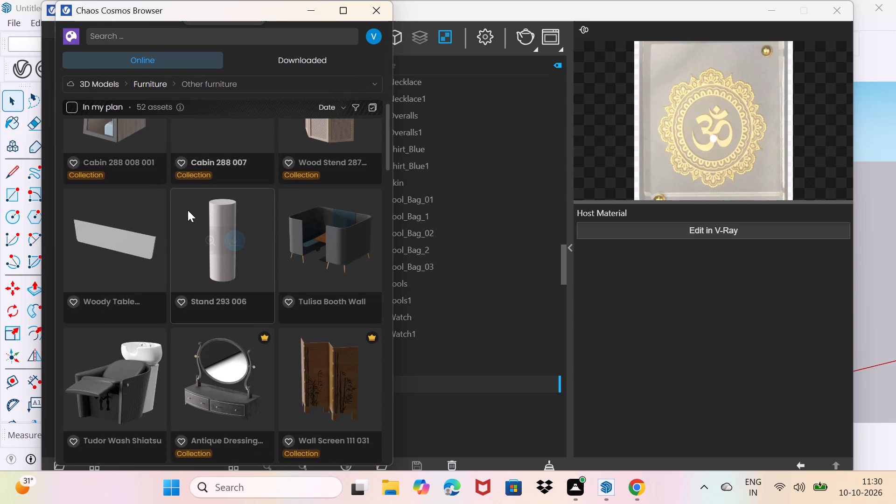
scroll(184, 216, down, 17)
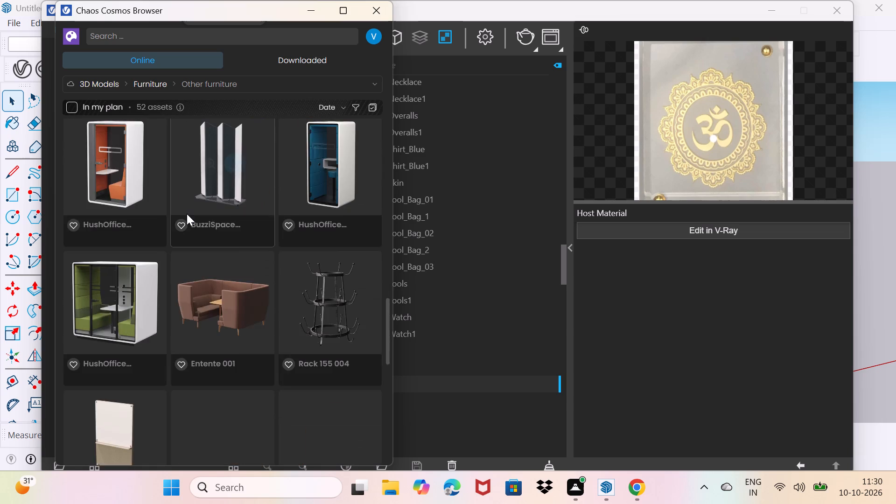
scroll(187, 213, down, 11)
scroll(187, 213, up, 5)
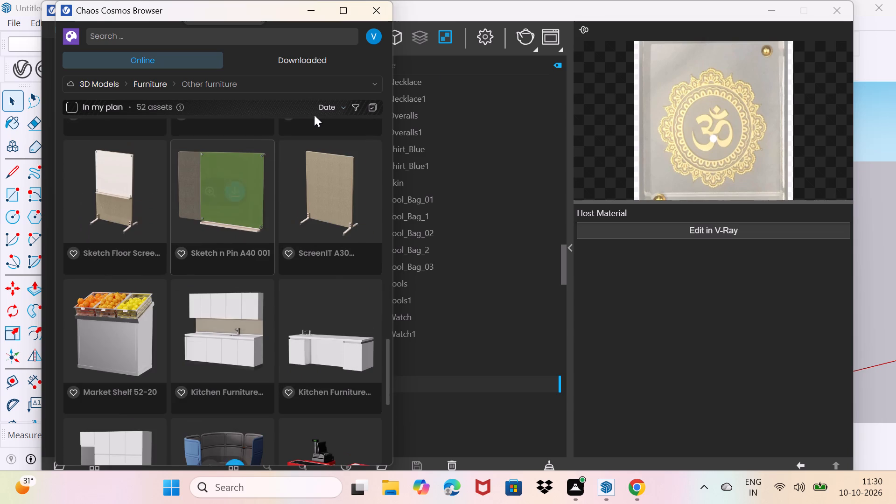
Close the Chaos Cosmos Browser and the V-Ray Asset Editor to return to the shrine model.
click(366, 10)
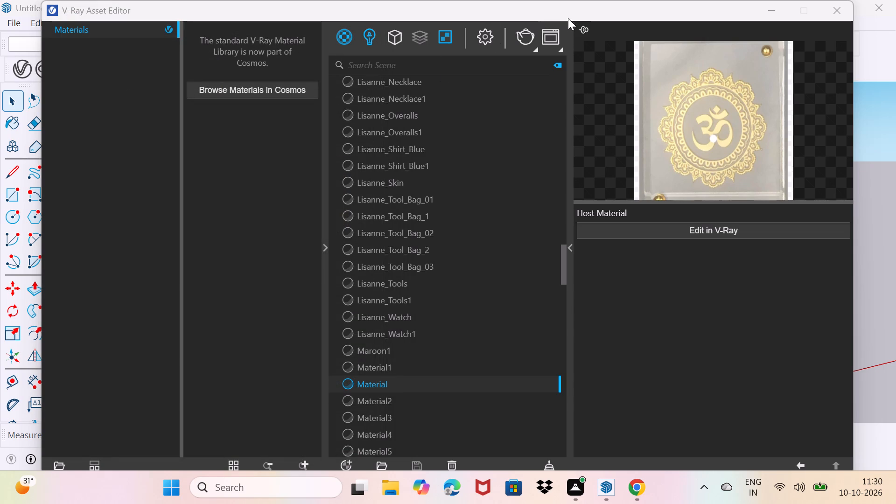
click(844, 14)
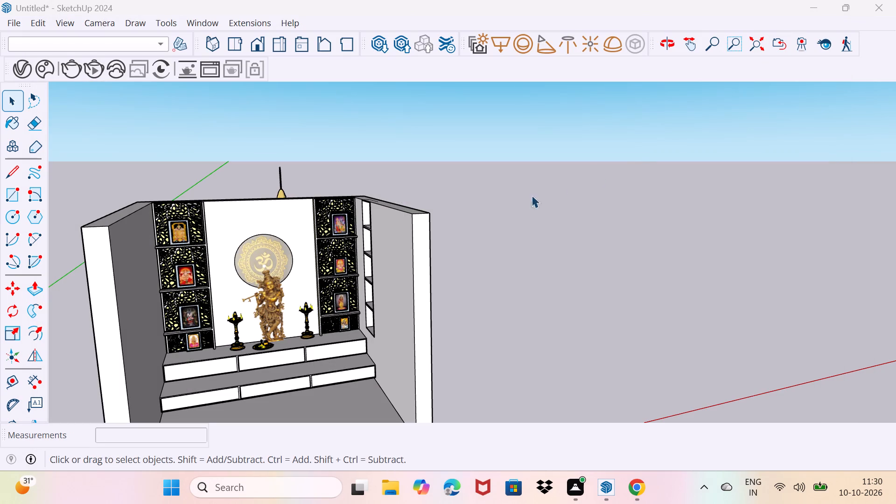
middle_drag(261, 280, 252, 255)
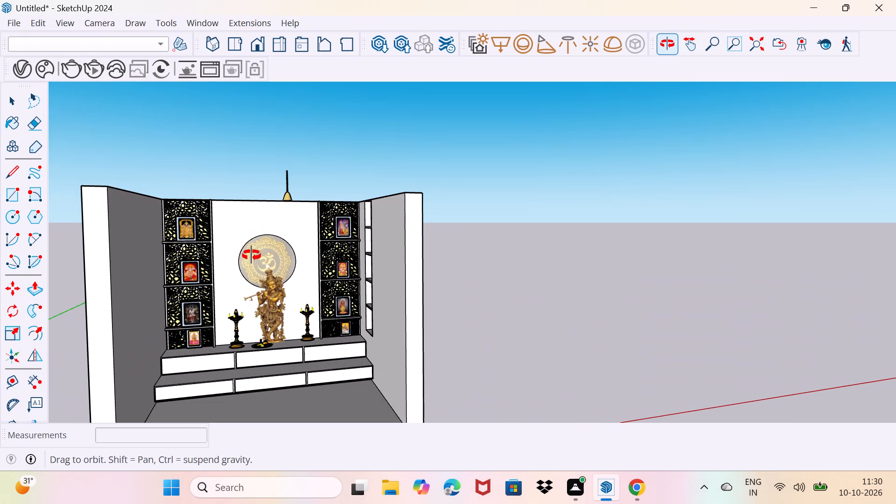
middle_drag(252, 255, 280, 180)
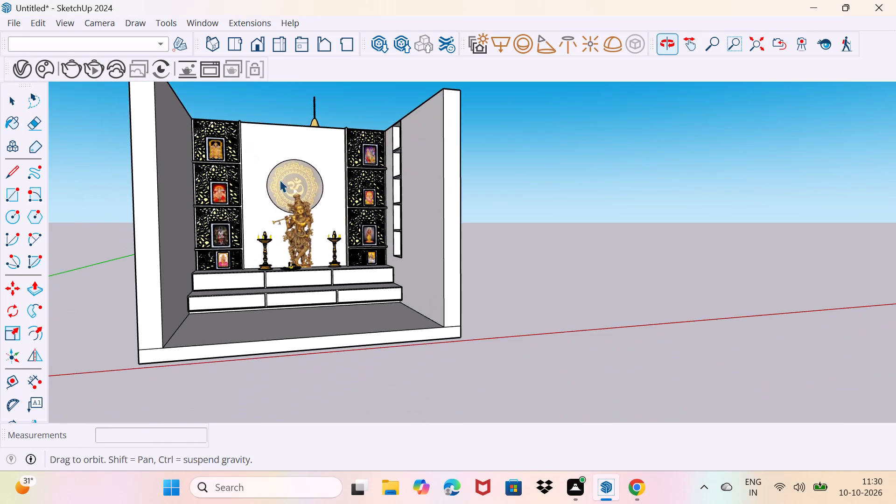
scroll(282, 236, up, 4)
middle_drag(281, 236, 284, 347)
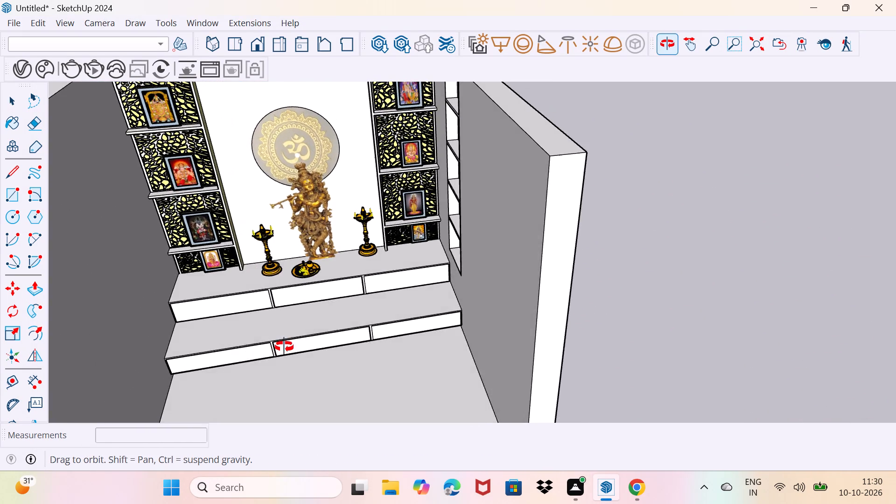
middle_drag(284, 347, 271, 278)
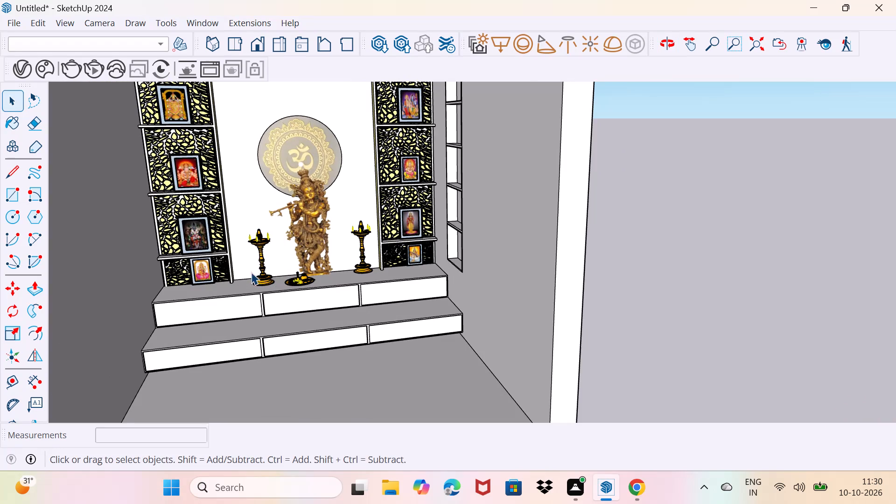
Examine the shrine's altar, lamps, statue, side shelves and stepped drawers close up and as a whole.
scroll(253, 268, up, 14)
middle_drag(191, 267, 178, 276)
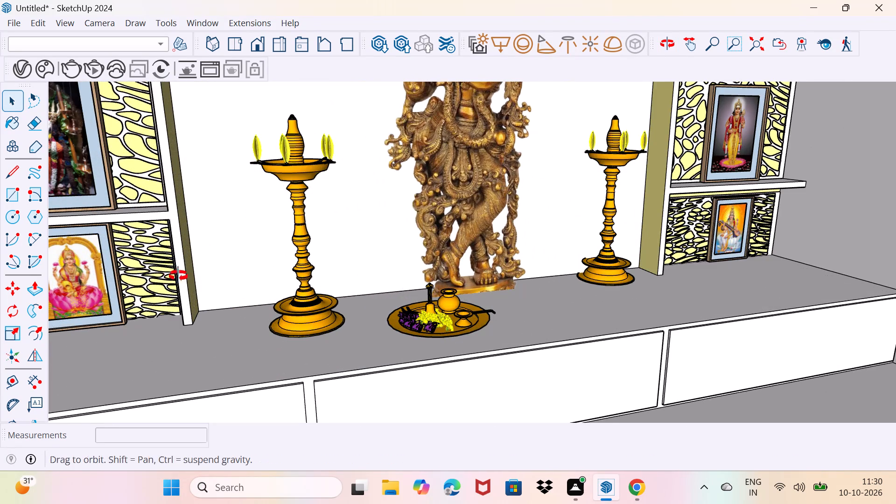
middle_drag(178, 276, 245, 267)
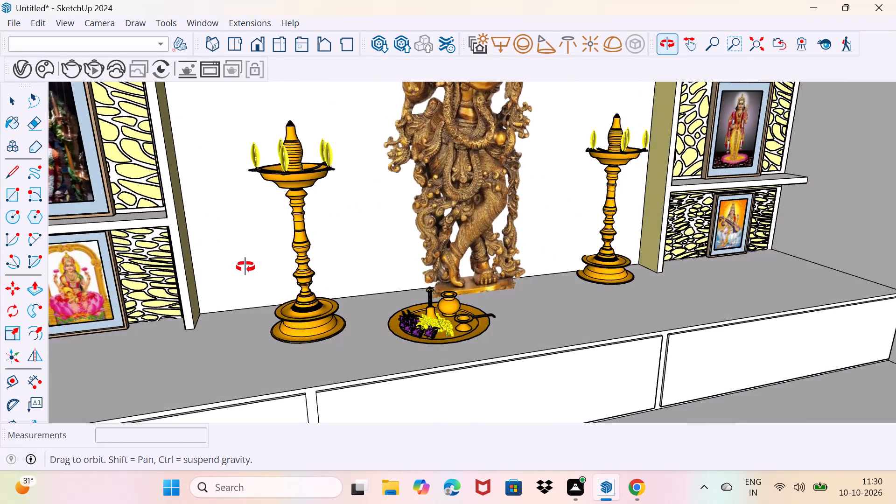
middle_drag(245, 267, 260, 287)
scroll(260, 287, down, 2)
scroll(341, 273, down, 9)
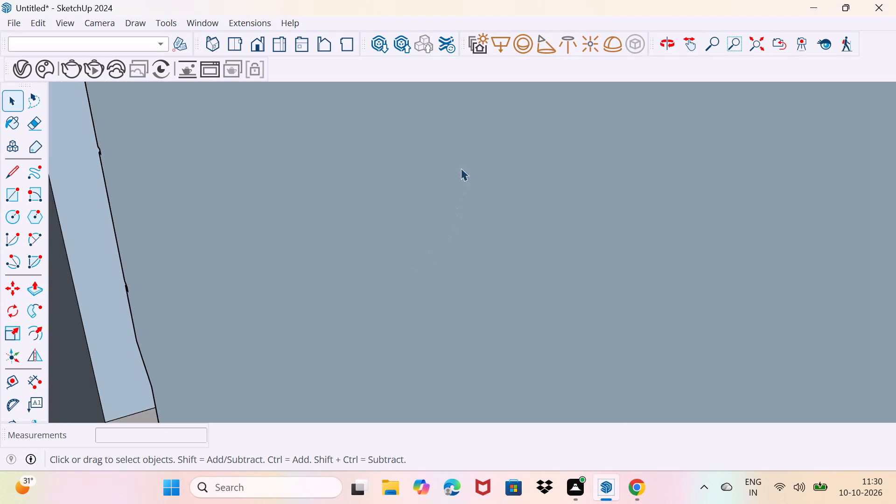
click(751, 51)
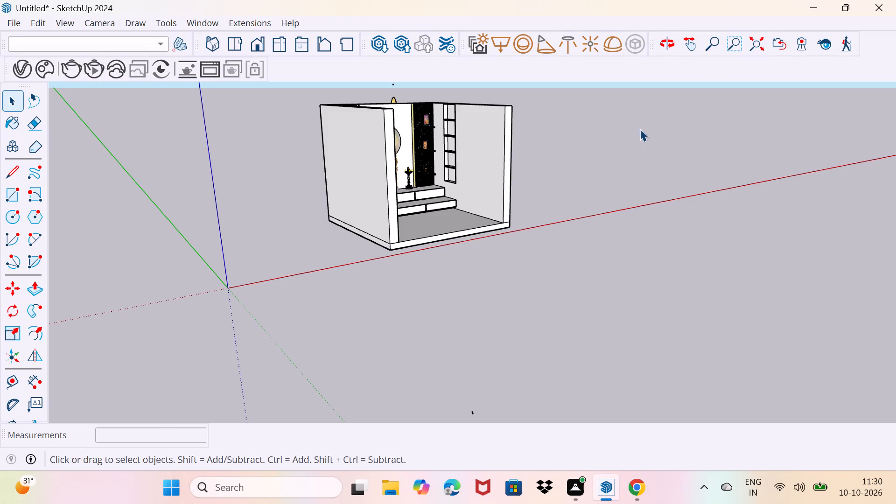
middle_drag(490, 207, 402, 214)
scroll(414, 188, up, 3)
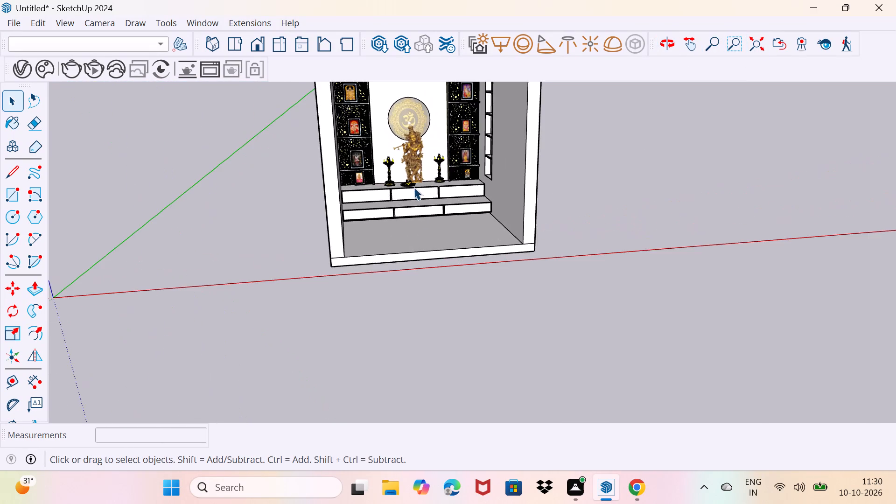
middle_drag(414, 187, 397, 188)
scroll(414, 187, up, 1)
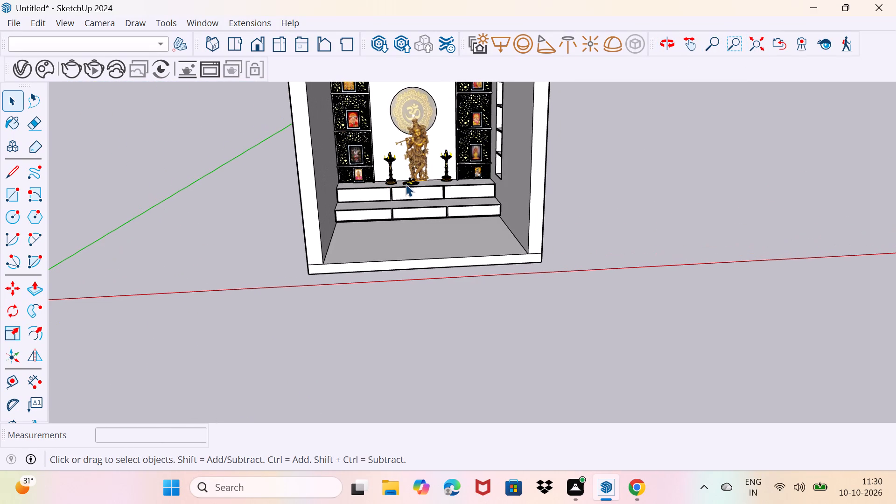
middle_drag(406, 184, 395, 247)
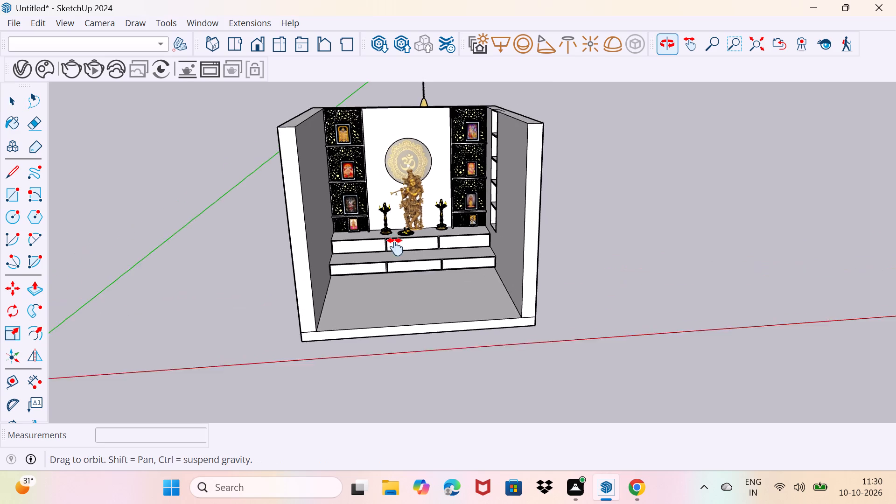
middle_drag(395, 247, 386, 270)
scroll(350, 222, up, 6)
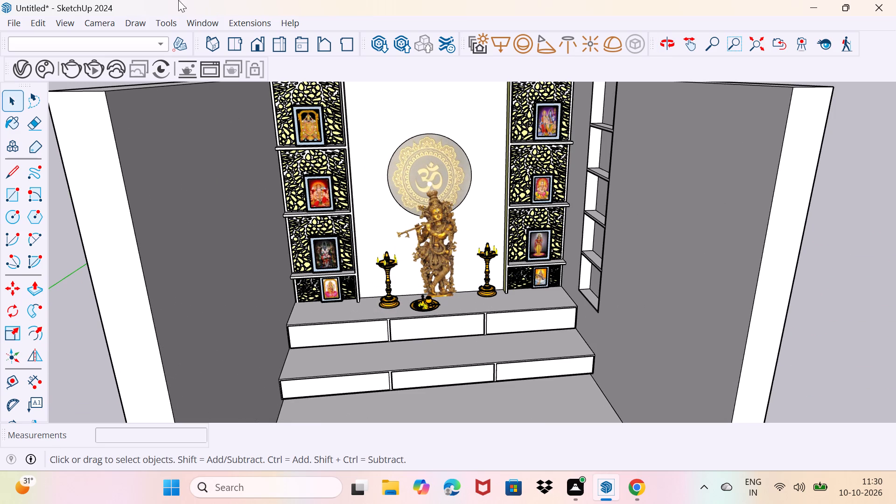
Open 3D Warehouse and search its models for "pooja".
click(197, 23)
click(212, 136)
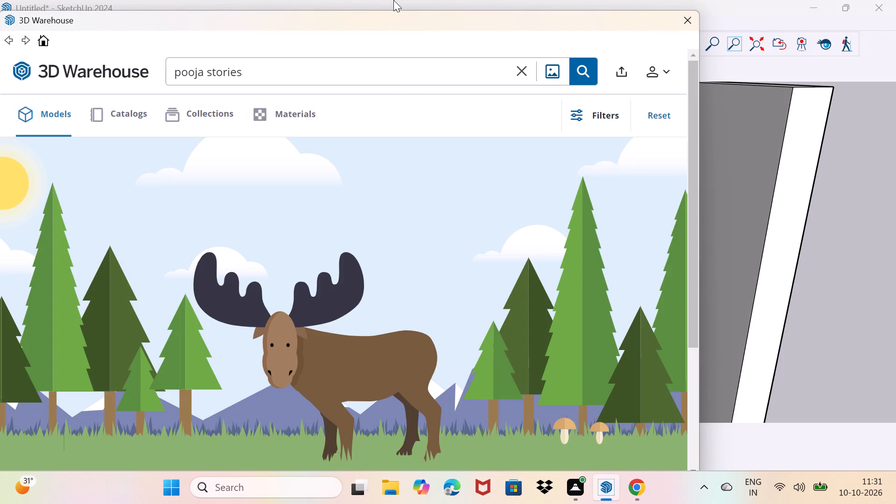
click(354, 77)
key(BackSpace)
key(BackSpace)
key(BackSpace)
key(BackSpace)
key(BackSpace)
key(BackSpace)
key(BackSpace)
key(Return)
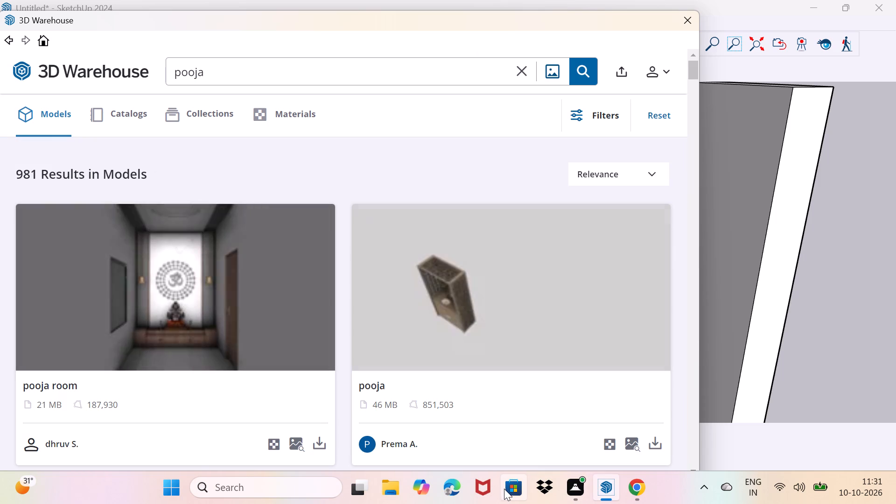
Examine the 3D preview of the "pooja room" model and return to the search results.
scroll(513, 503, down, 4)
click(176, 287)
scroll(208, 273, down, 2)
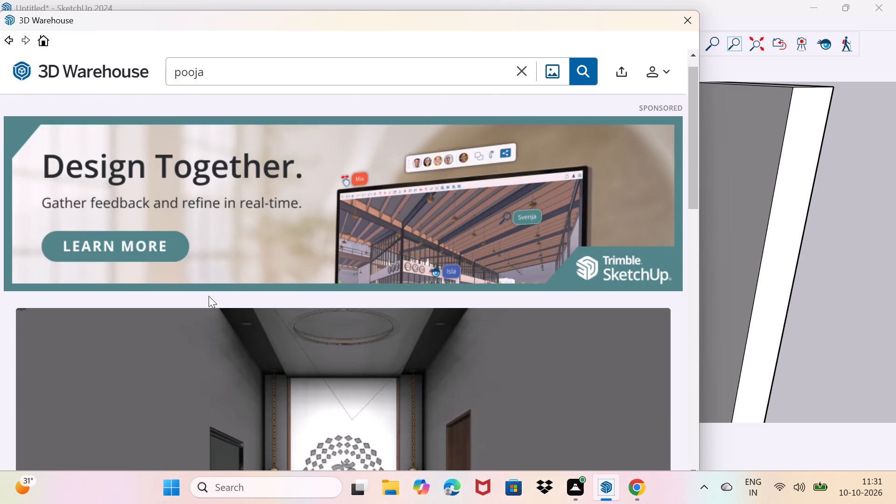
scroll(209, 296, down, 3)
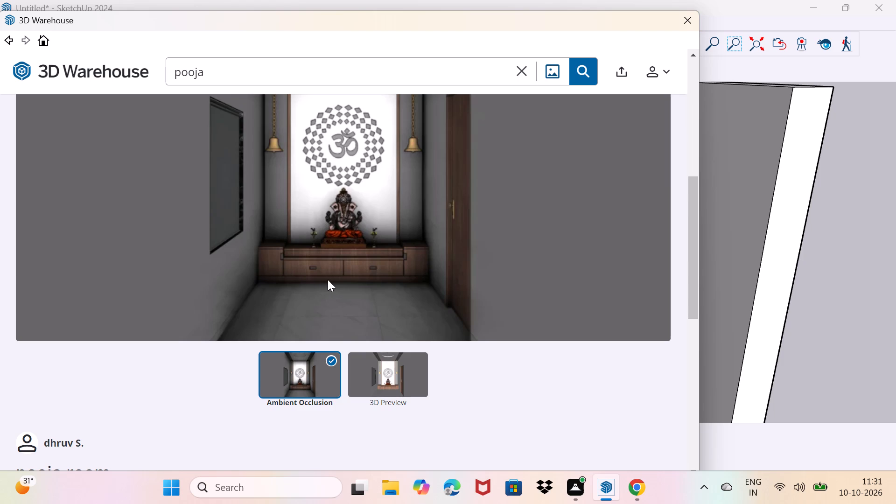
click(399, 385)
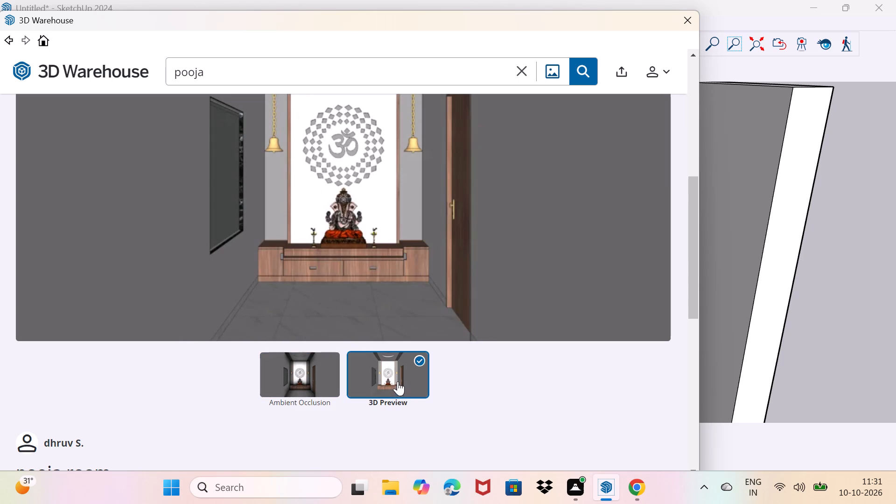
scroll(358, 344, up, 4)
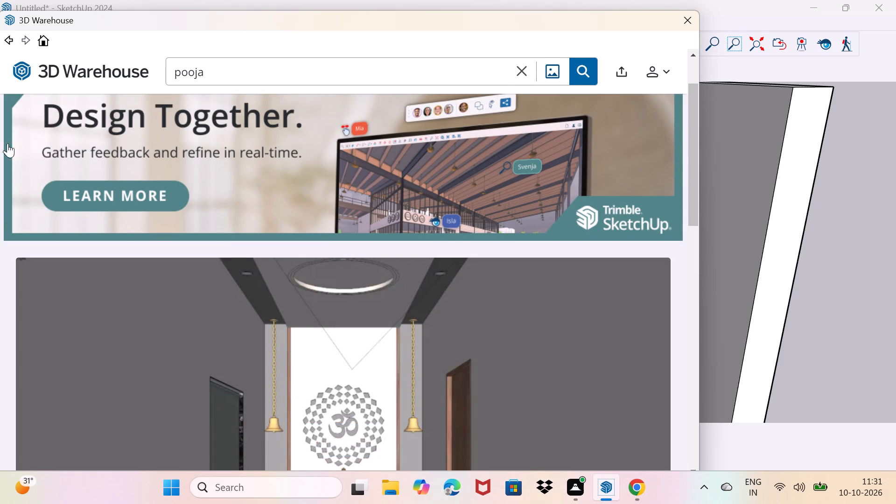
click(12, 41)
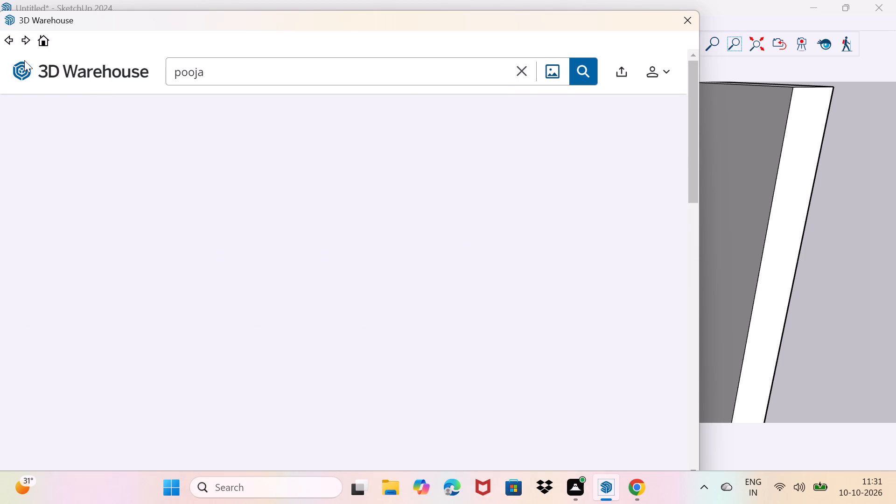
Open the Pooja model from the POOJA collection among the Collections results.
click(169, 118)
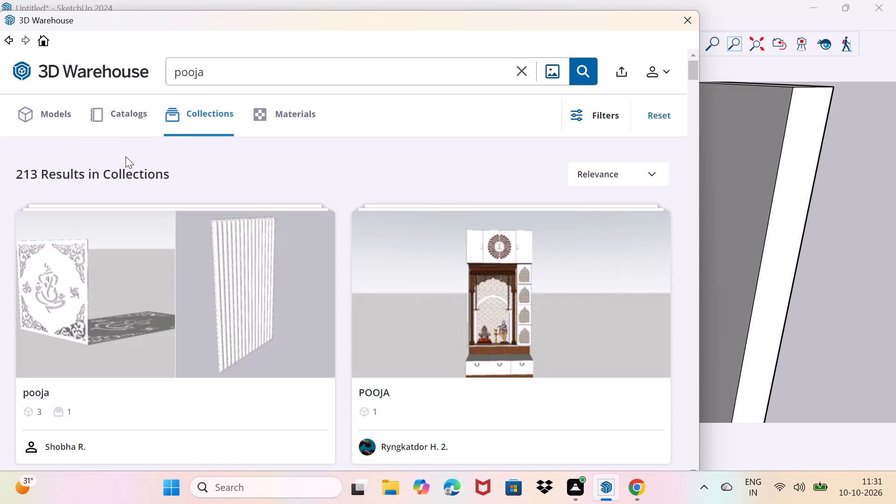
scroll(493, 305, down, 1)
scroll(493, 305, up, 1)
click(493, 305)
scroll(315, 337, down, 2)
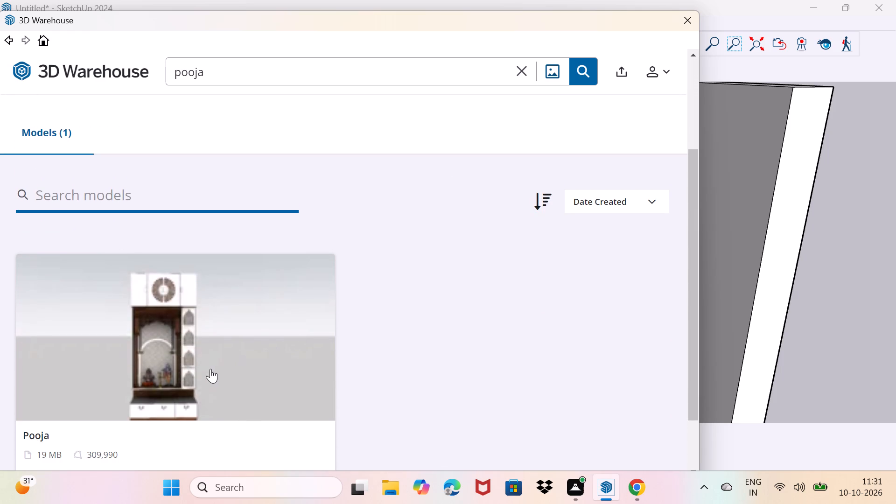
scroll(185, 369, up, 1)
scroll(184, 369, down, 9)
scroll(183, 378, up, 2)
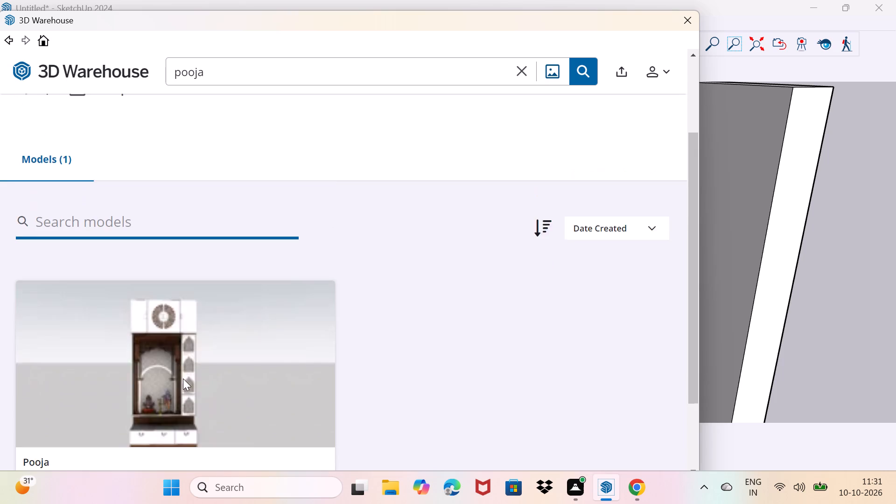
scroll(182, 381, down, 5)
click(173, 338)
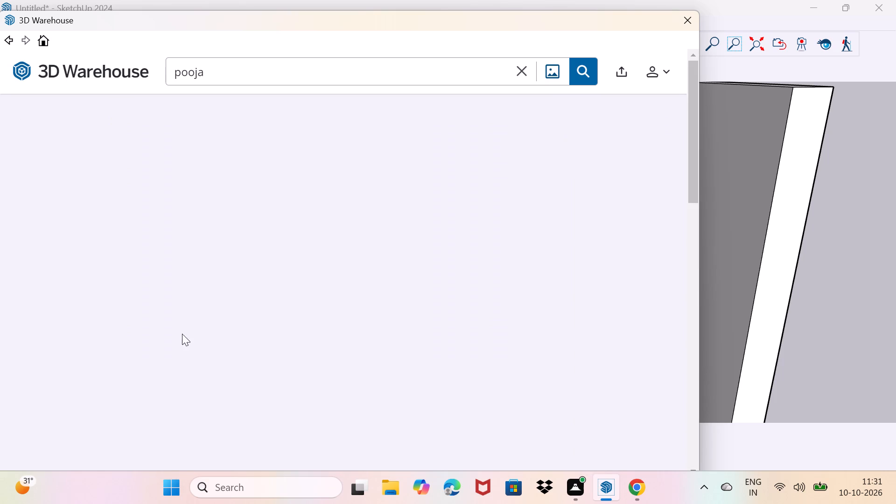
Download the Pooja cabinet model directly into the current SketchUp model.
scroll(251, 298, down, 4)
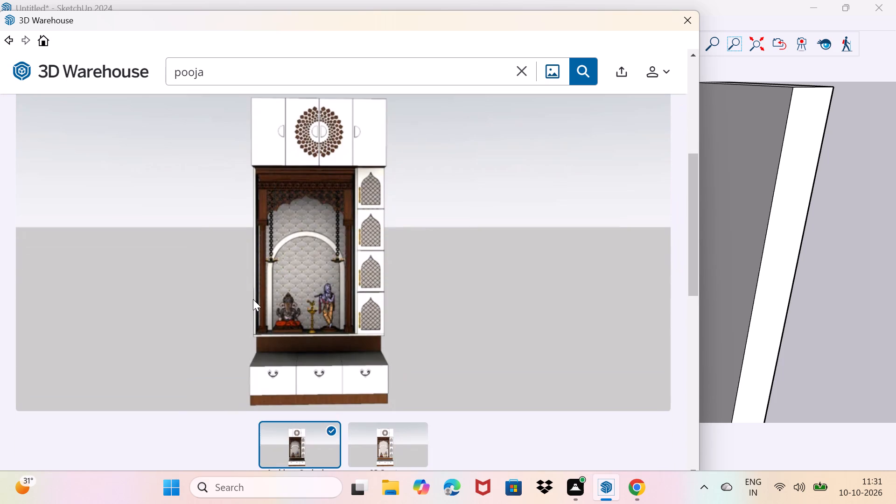
scroll(263, 296, down, 3)
scroll(316, 173, up, 2)
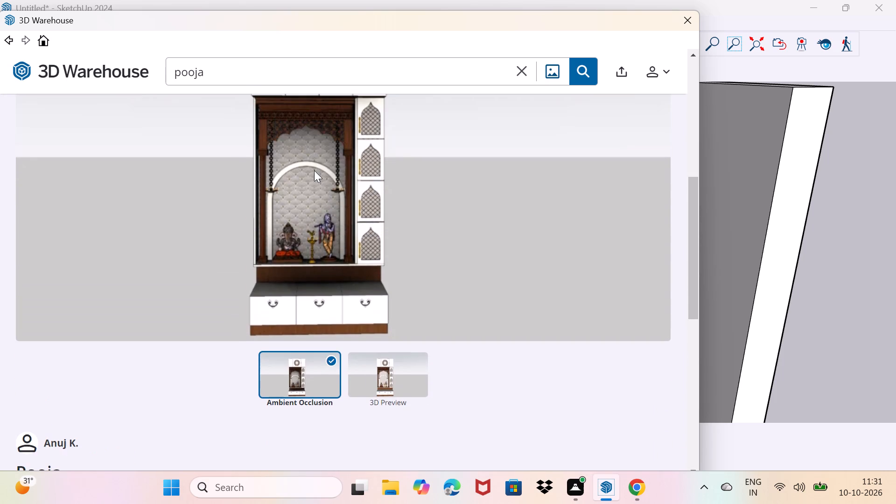
click(317, 189)
scroll(405, 271, down, 3)
click(525, 283)
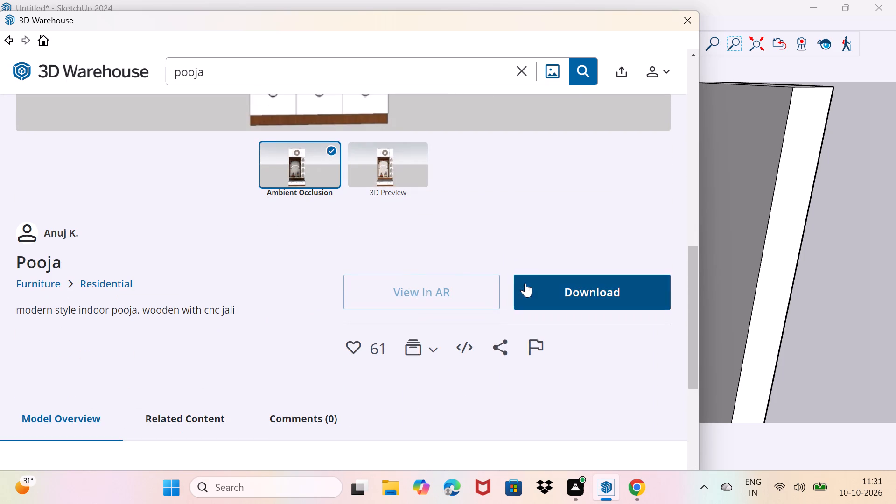
click(323, 269)
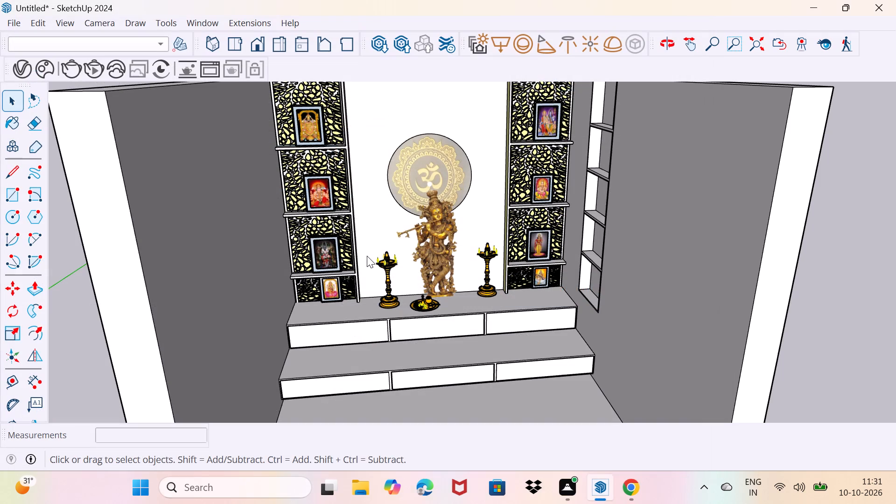
Place the downloaded Pooja cabinet outside the shrine, beyond the wall beside the open shelf niches, and clear the selection.
scroll(369, 259, down, 7)
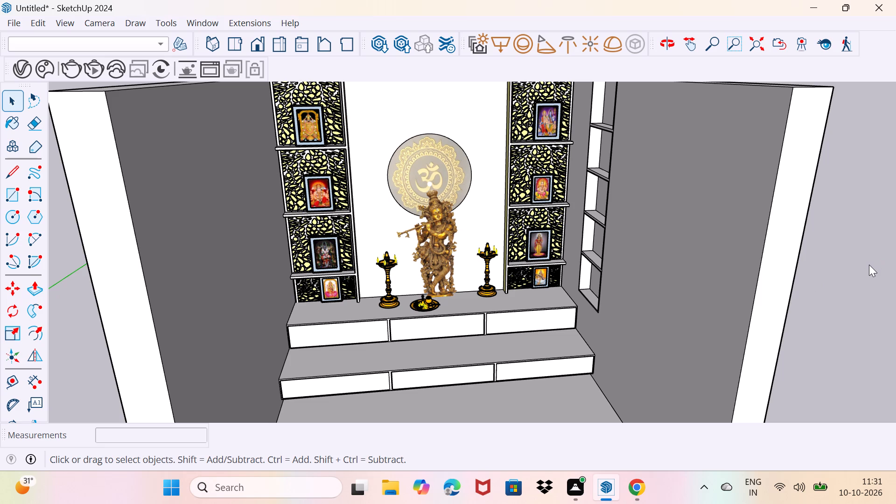
scroll(826, 289, down, 1)
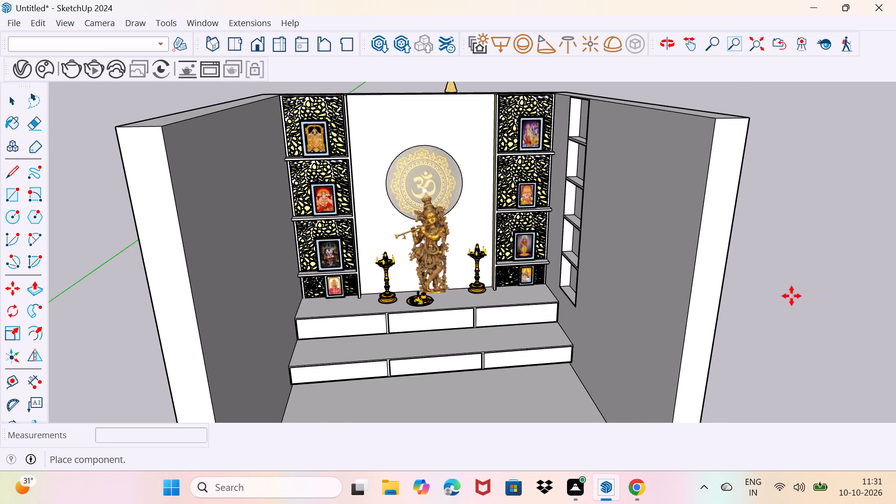
click(778, 296)
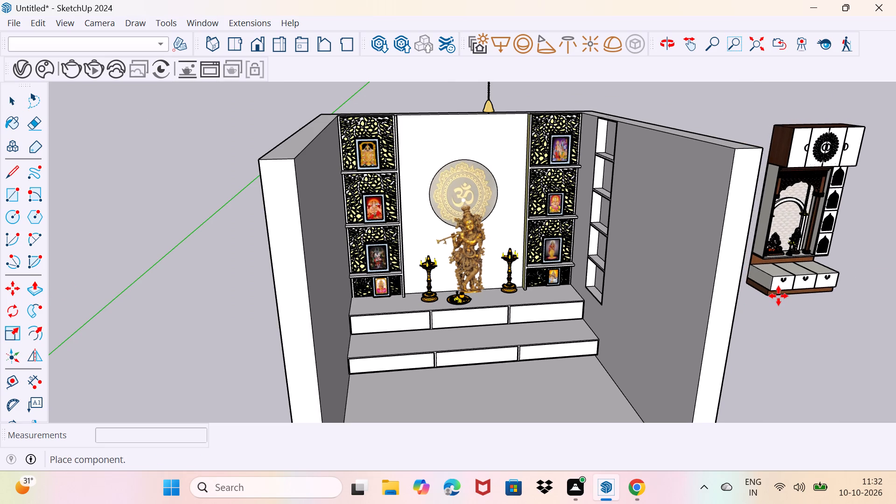
scroll(795, 280, up, 7)
middle_drag(804, 289, 795, 290)
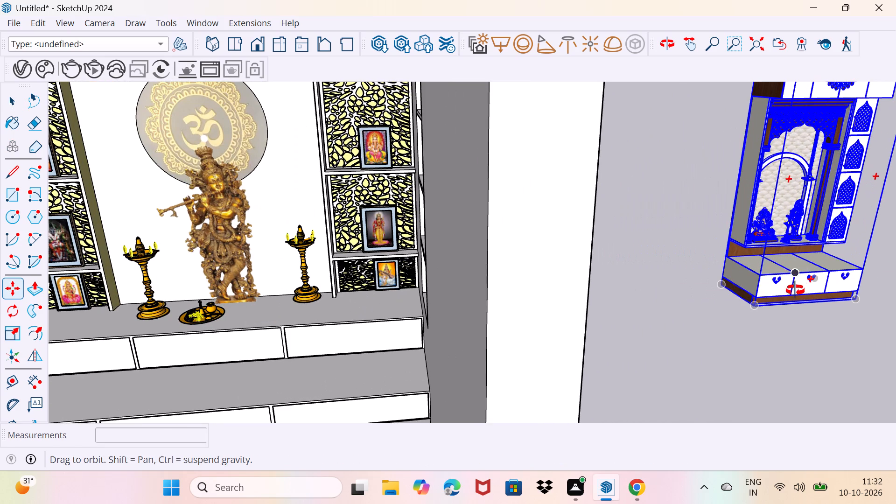
middle_drag(795, 290, 767, 271)
key(space)
click(776, 372)
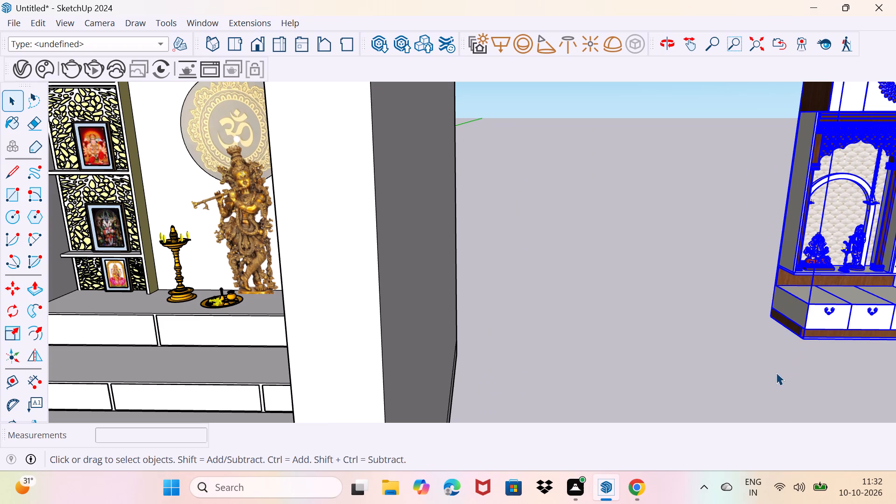
Move the scroll-shaped handle from the Pooja cabinet's first bottom drawer onto the shrine floor in front of the steps, about 18' 7" away.
scroll(839, 308, up, 12)
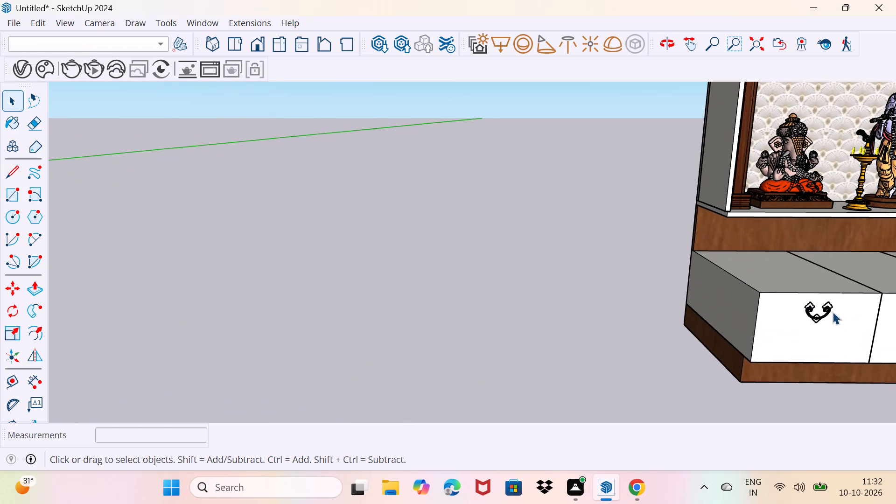
middle_drag(784, 304, 712, 253)
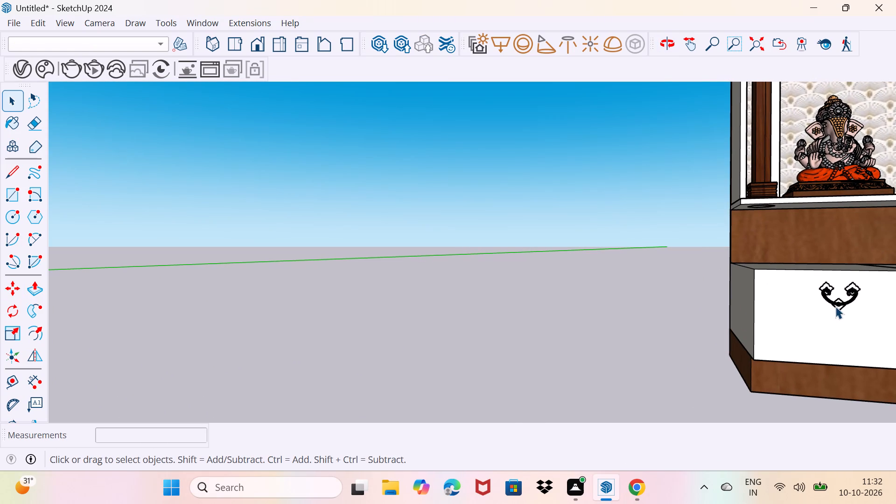
click(835, 306)
double_click(835, 306)
click(835, 306)
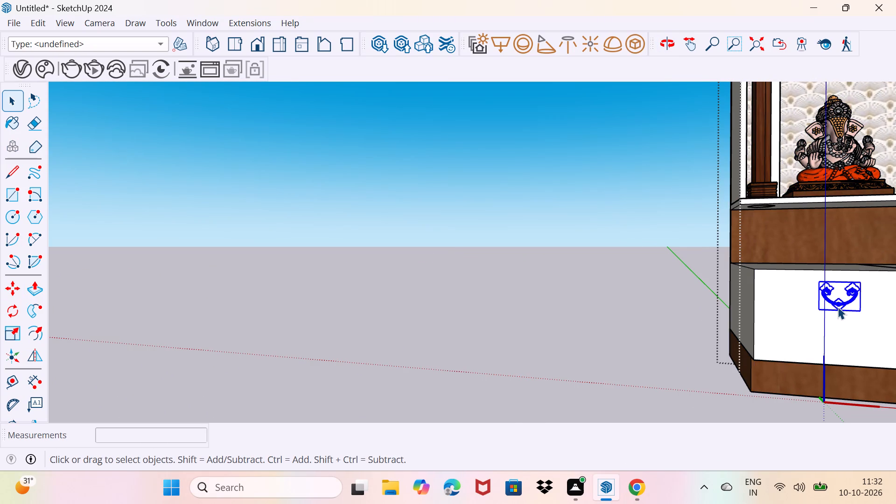
scroll(847, 313, up, 2)
key(m)
click(861, 312)
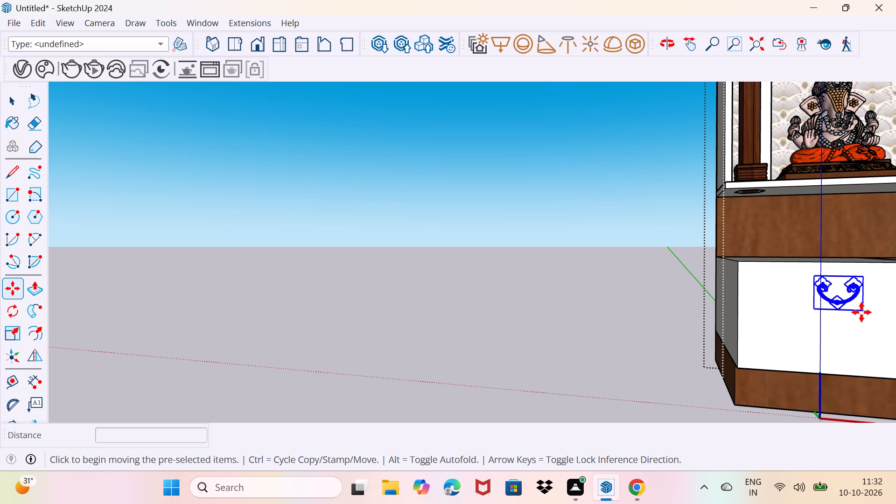
scroll(710, 353, down, 19)
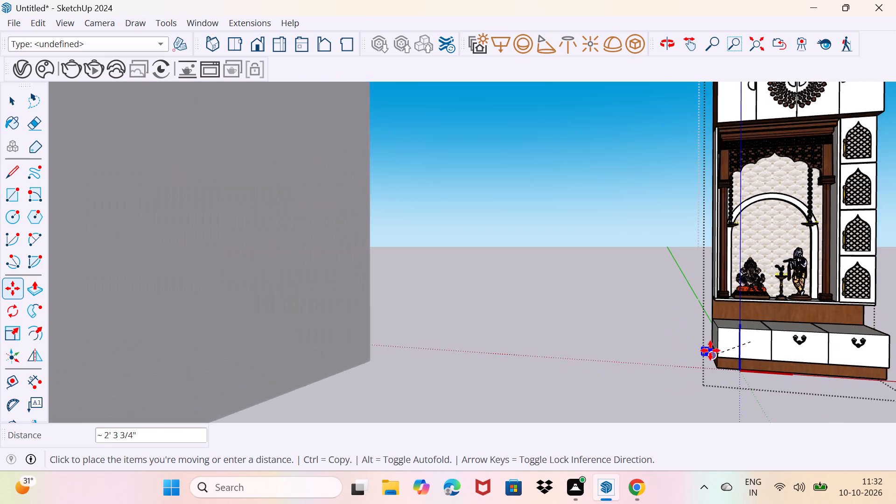
scroll(710, 350, down, 7)
scroll(380, 338, up, 6)
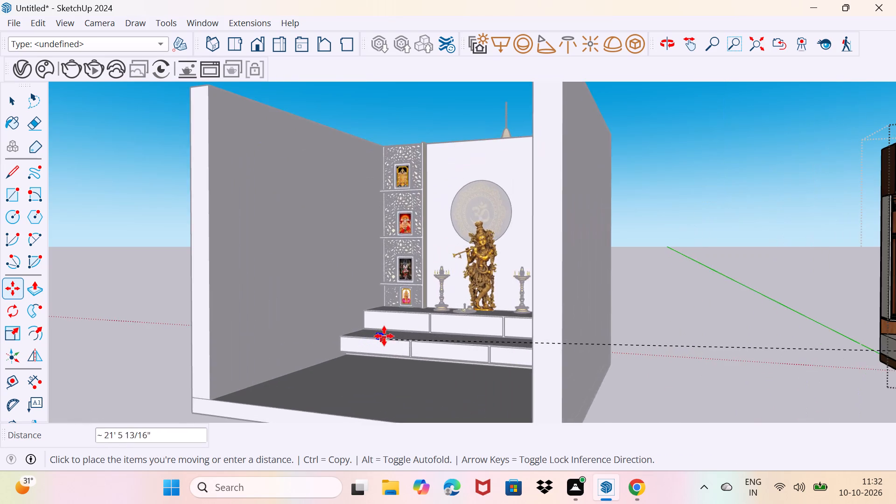
scroll(384, 336, up, 10)
scroll(420, 303, down, 3)
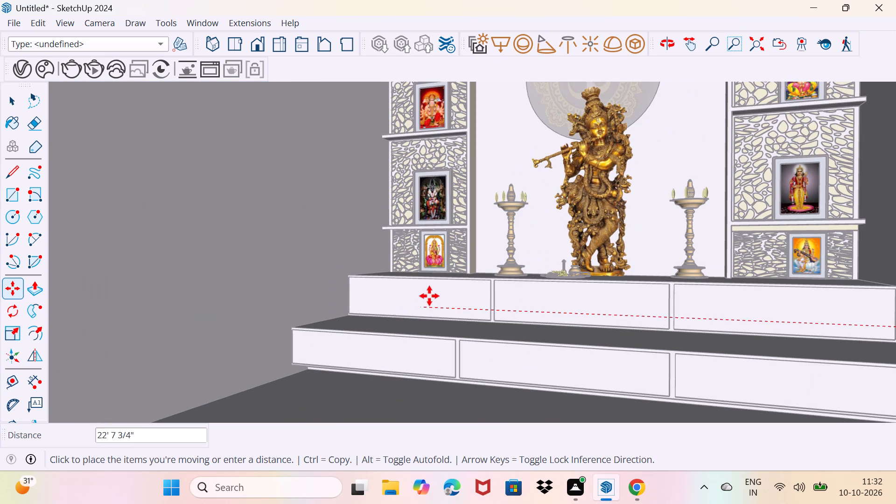
scroll(379, 375, down, 8)
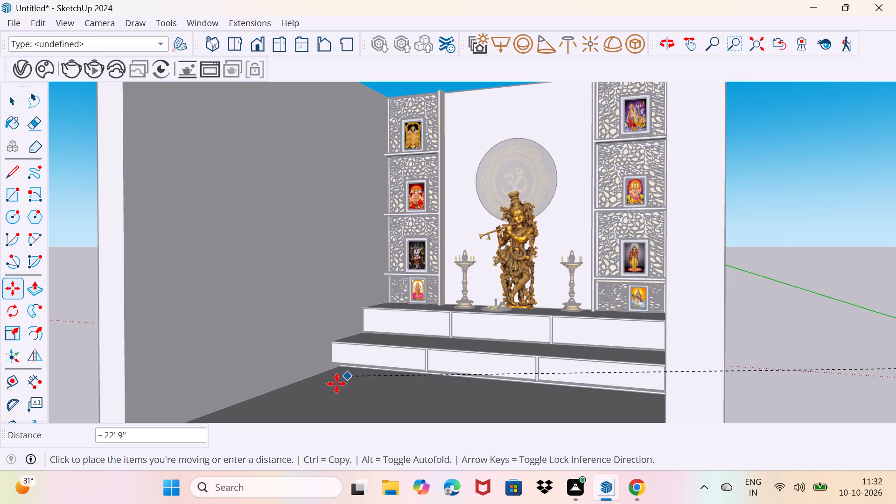
scroll(347, 250, down, 9)
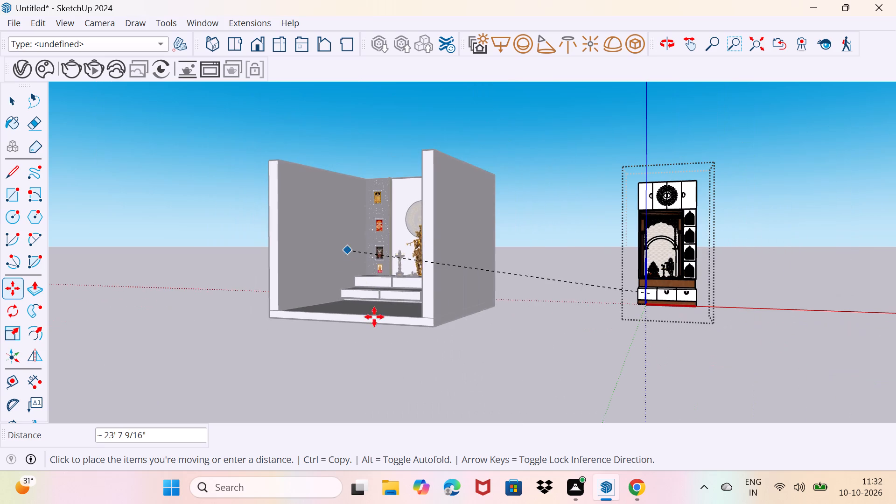
click(393, 309)
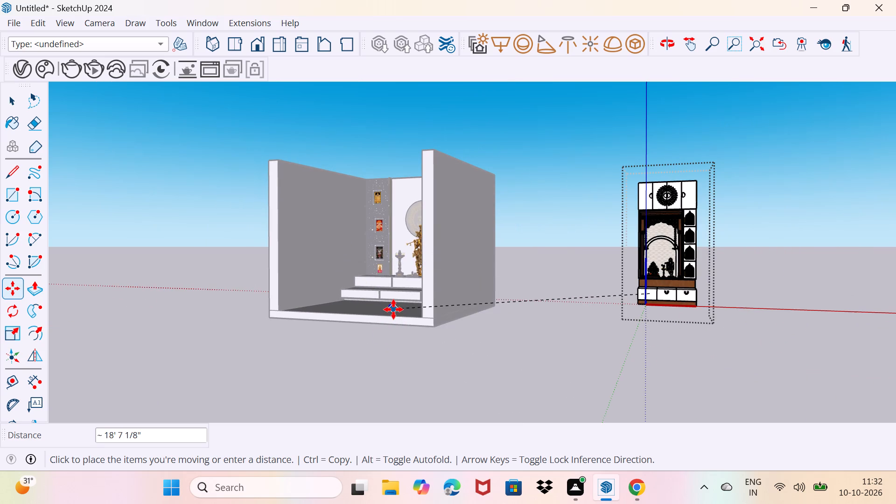
scroll(396, 314, up, 6)
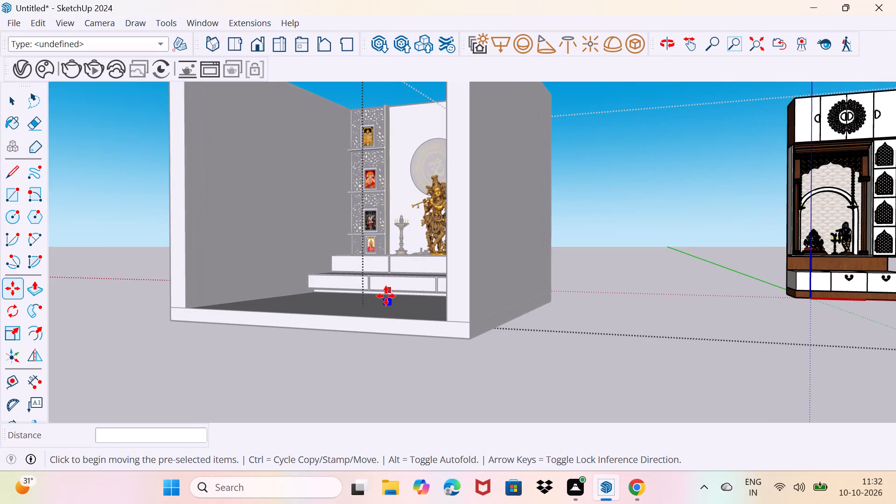
key(space)
click(454, 377)
click(455, 369)
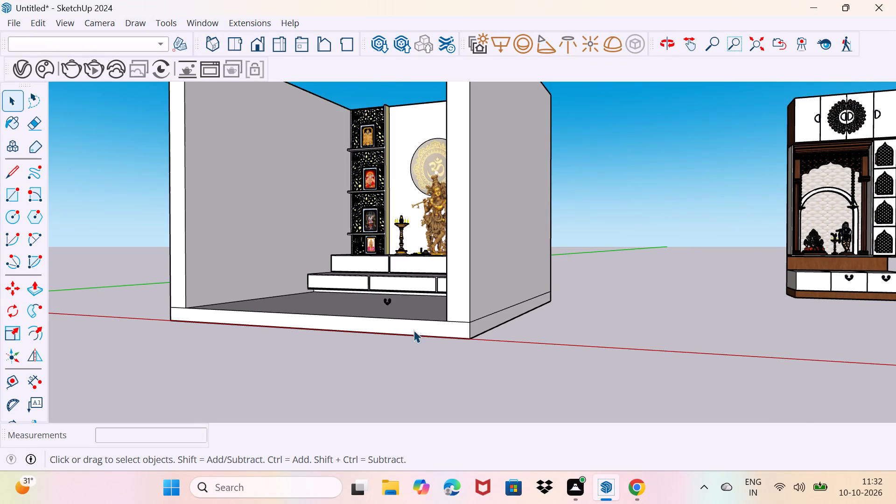
Explode the Pooja cabinet component that contains the handle lying on the shrine floor.
scroll(384, 302, up, 17)
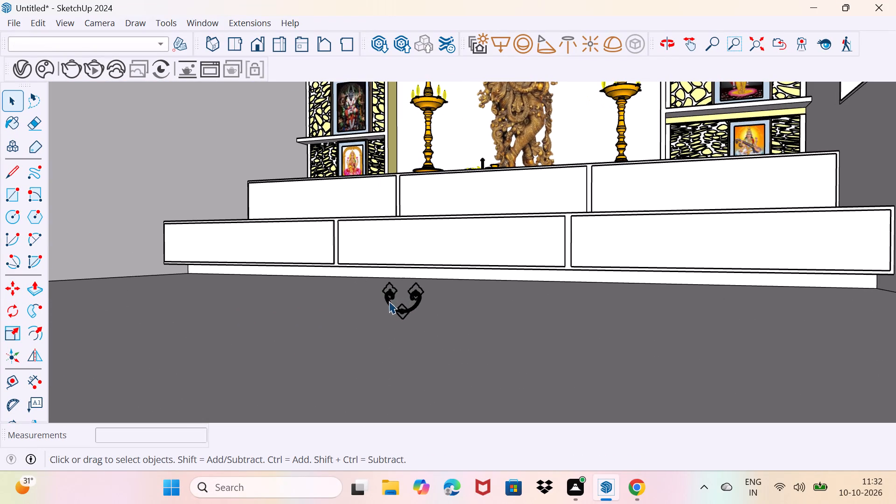
click(398, 304)
right_click(398, 304)
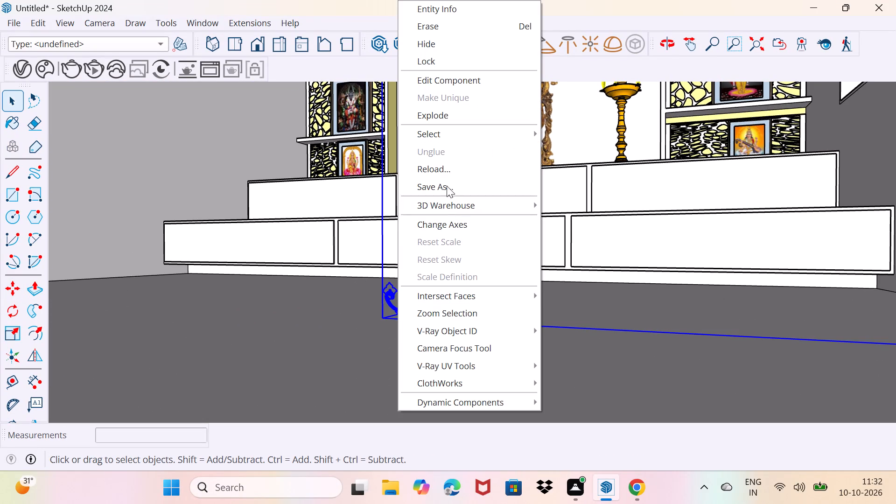
click(440, 123)
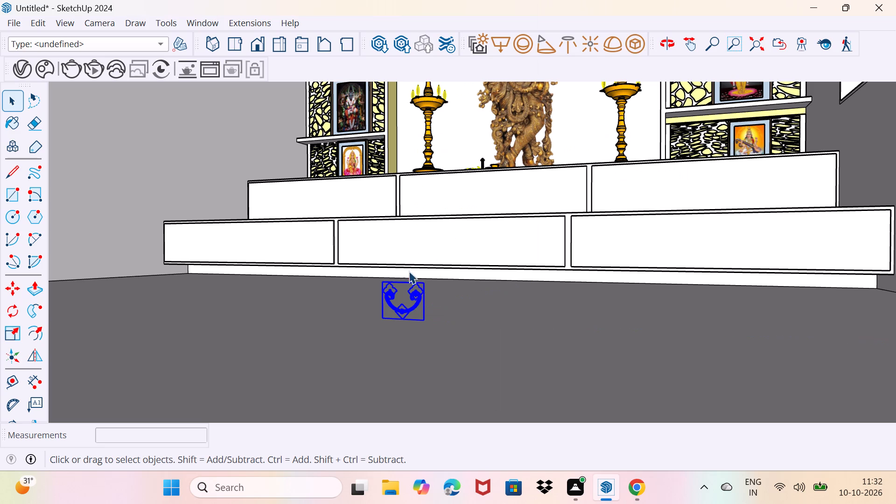
Move the handle from the floor onto the front of the lower step's middle drawer, about 3' 10 5/8".
scroll(401, 291, up, 4)
middle_drag(402, 291, 429, 298)
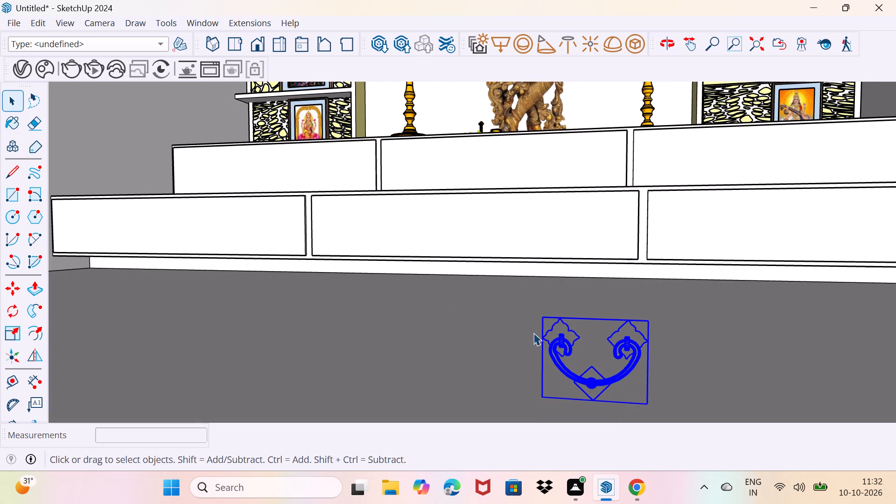
key(m)
click(544, 318)
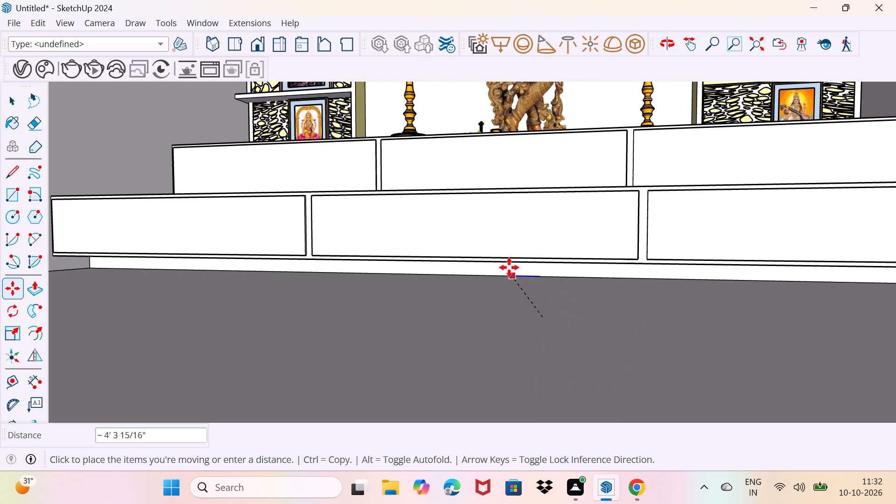
middle_drag(484, 228, 522, 252)
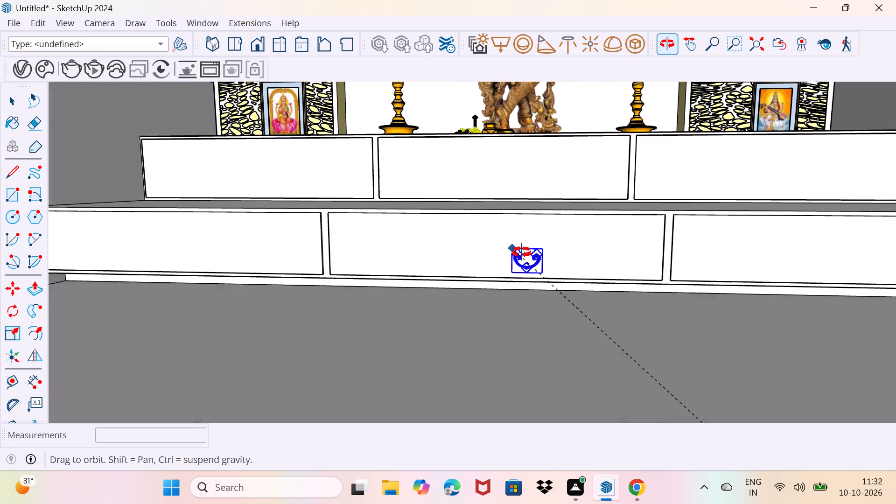
middle_drag(522, 252, 535, 260)
click(528, 259)
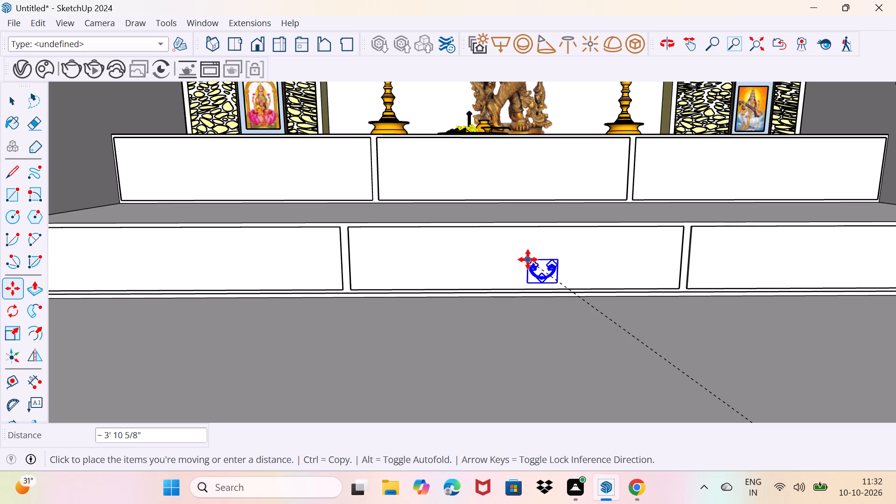
Copy the handle along the red axis onto the left-hand and right-hand drawers of the lower step.
click(528, 259)
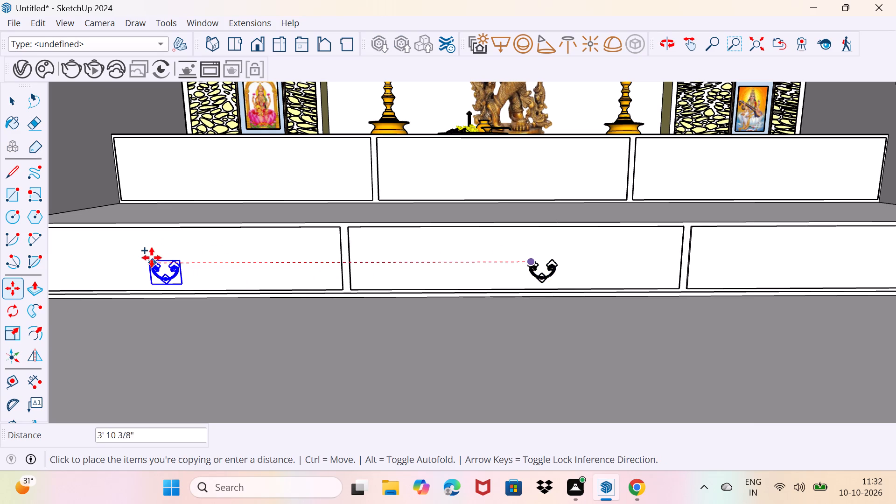
click(133, 259)
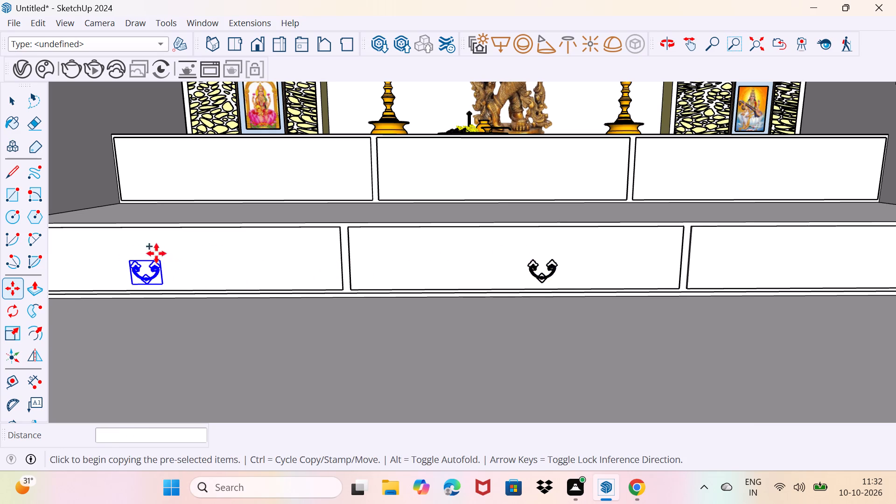
click(158, 260)
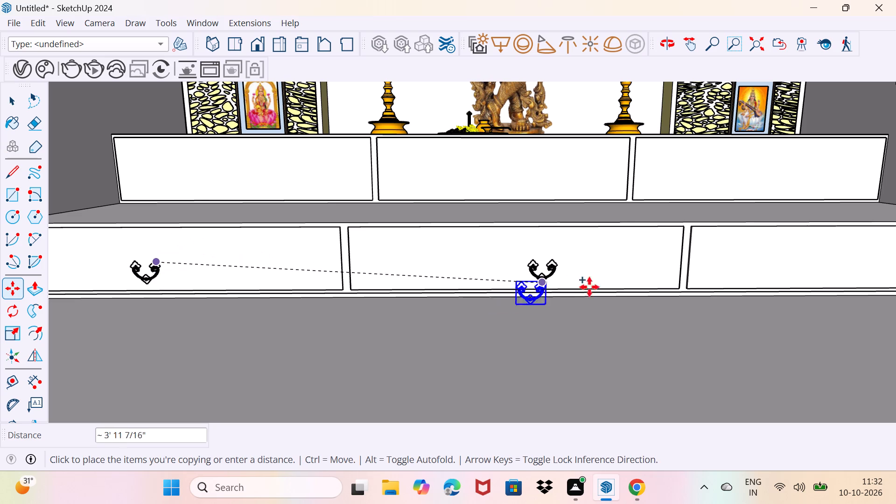
scroll(720, 280, down, 3)
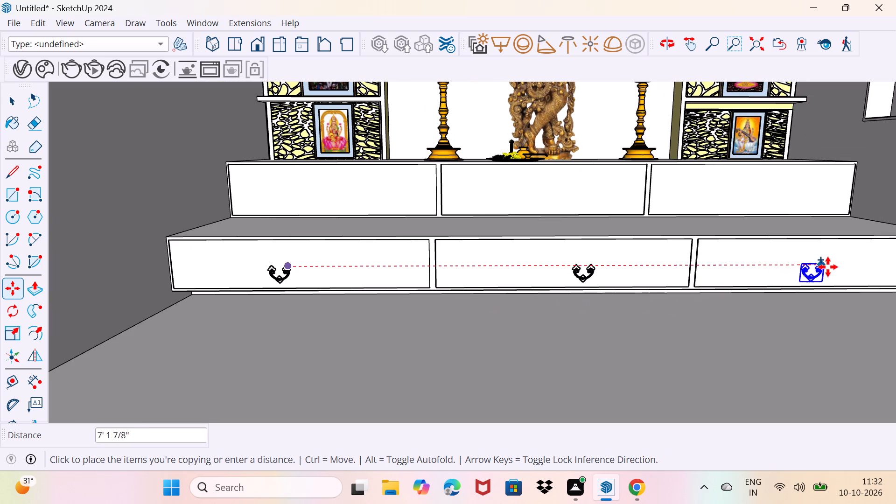
click(833, 266)
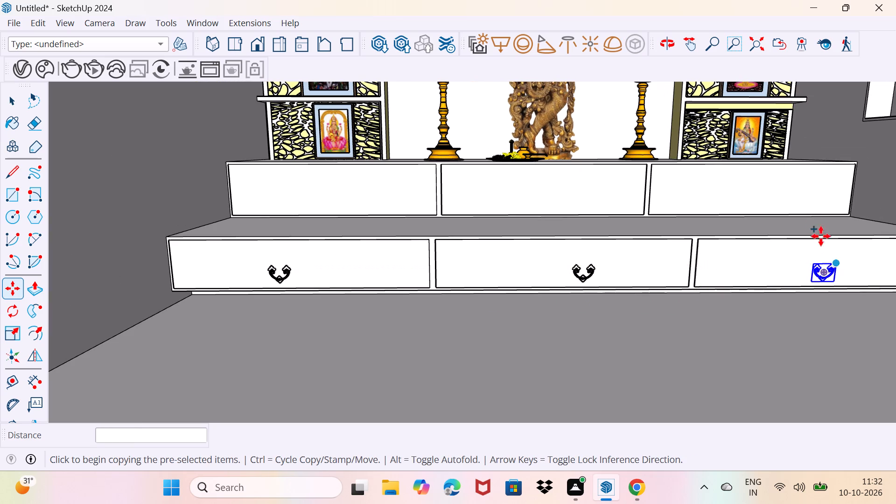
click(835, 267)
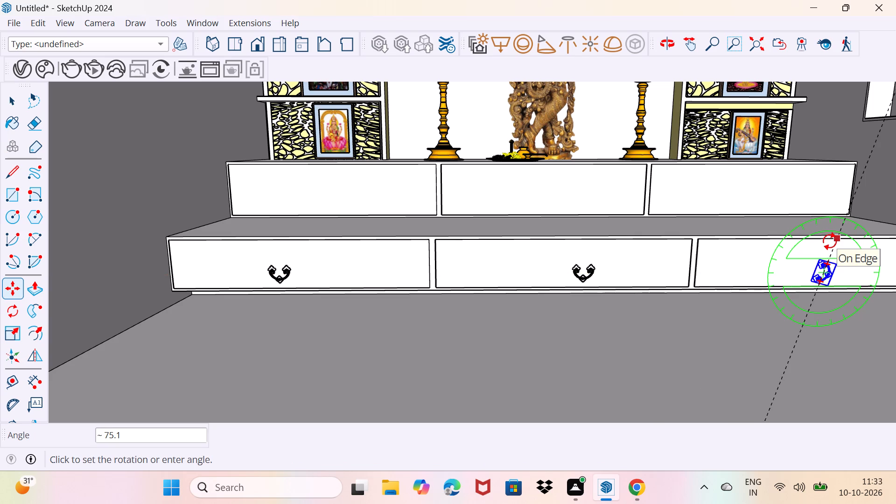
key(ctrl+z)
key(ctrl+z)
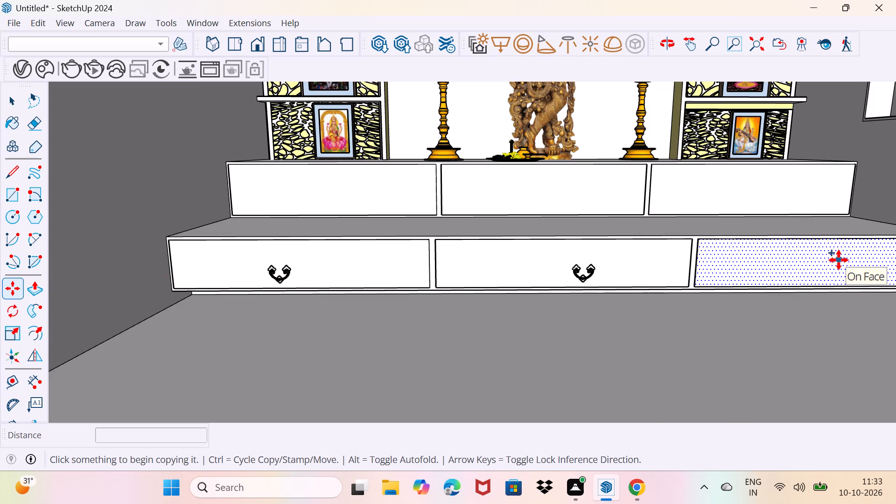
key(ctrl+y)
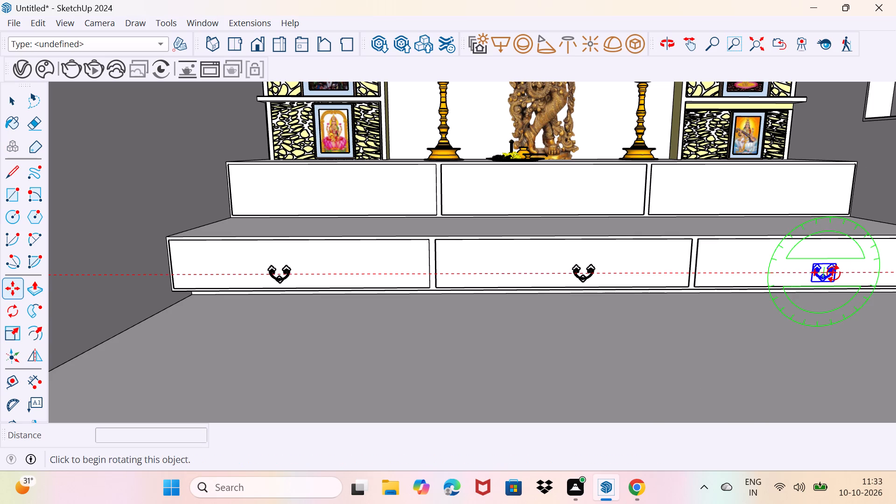
Copy the handle from the lower step's right-hand drawer onto the upper step's right-hand drawer, about 2' 2 3/4" away.
key(space)
click(833, 268)
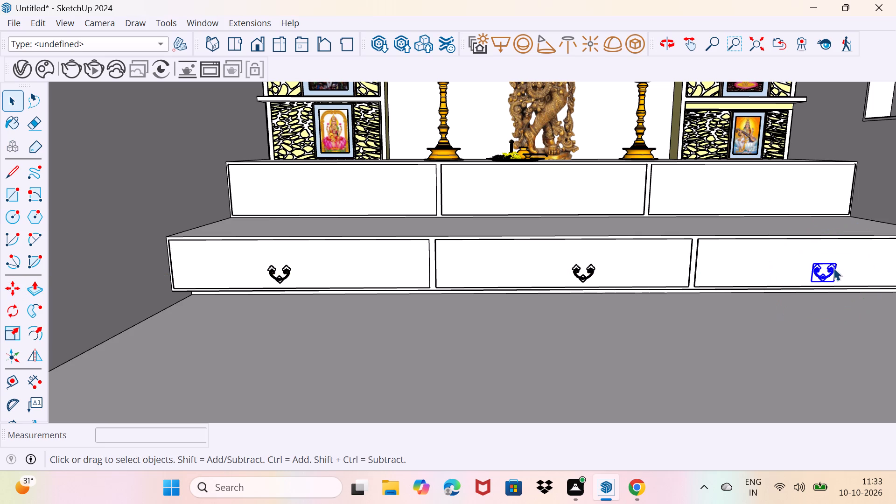
key(m)
scroll(837, 263, up, 6)
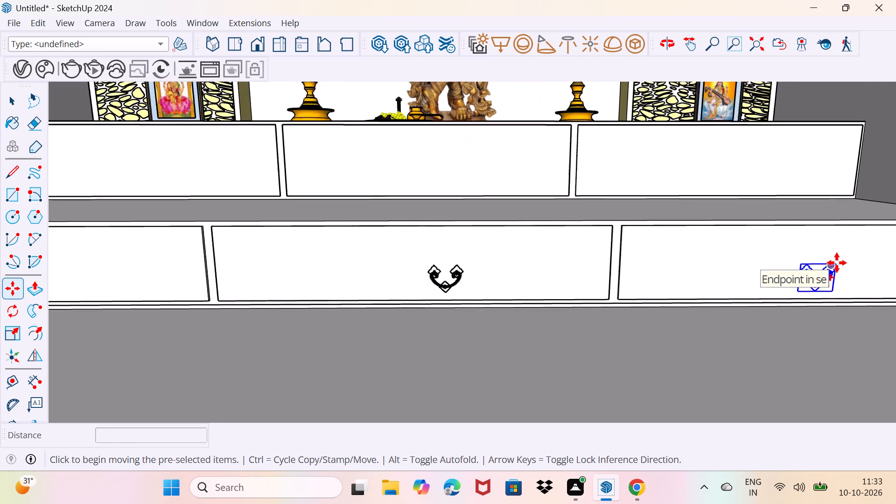
scroll(837, 263, up, 2)
click(836, 264)
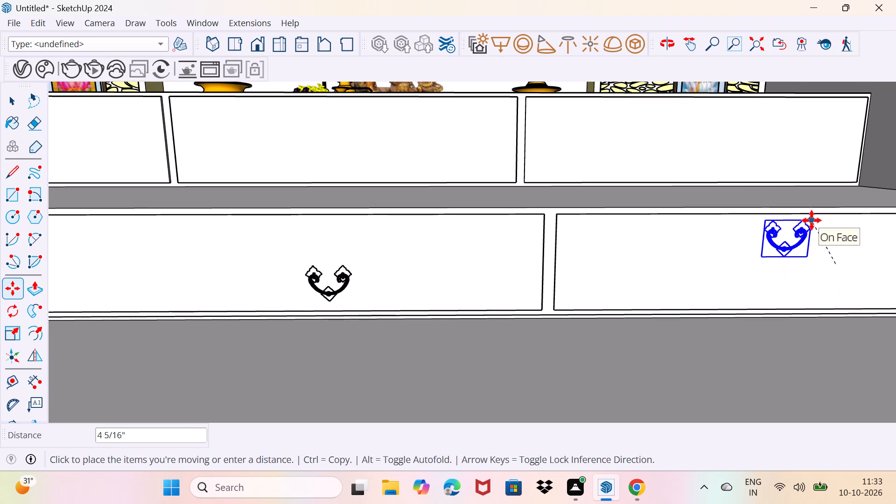
scroll(774, 173, up, 7)
middle_drag(753, 150, 776, 267)
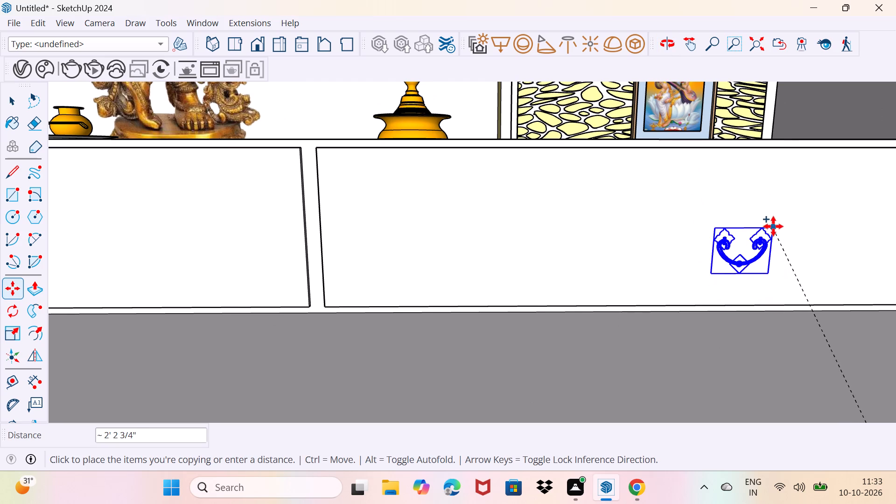
click(773, 225)
Copy the upper right-hand drawer's handle about 4' 1 3/8" along the red axis onto the upper step's middle drawer.
click(773, 225)
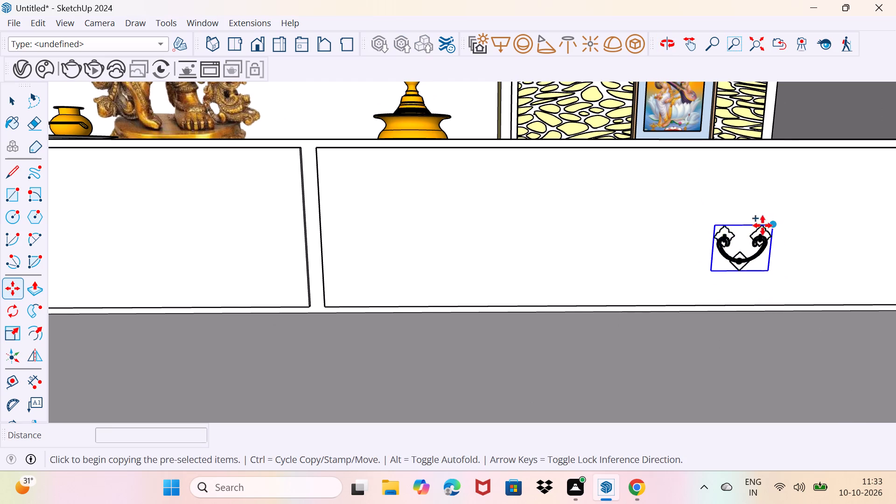
scroll(411, 192, down, 5)
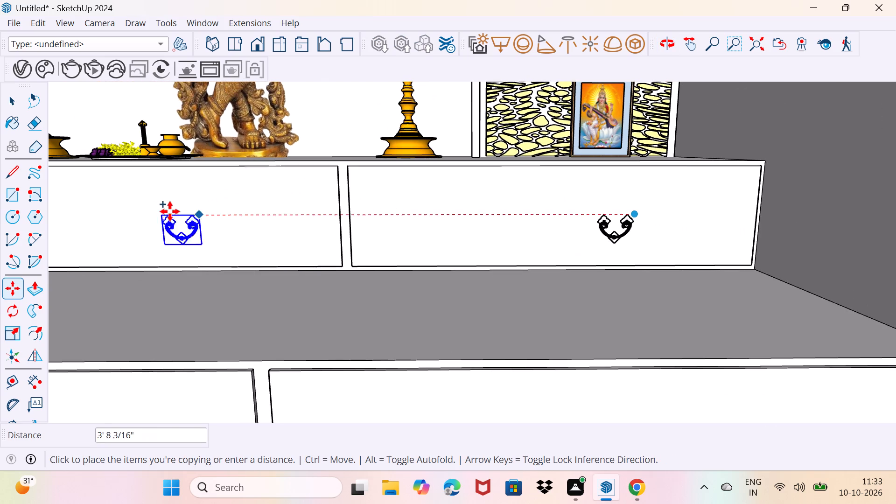
click(140, 208)
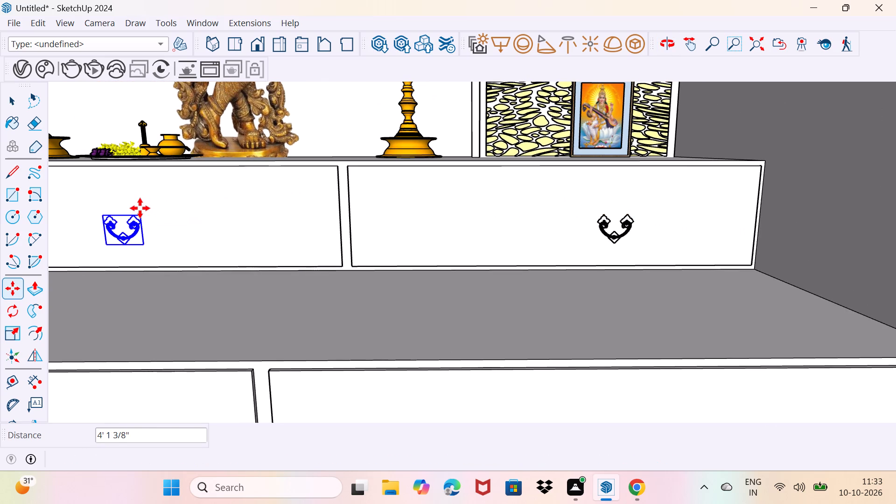
middle_drag(140, 208, 187, 245)
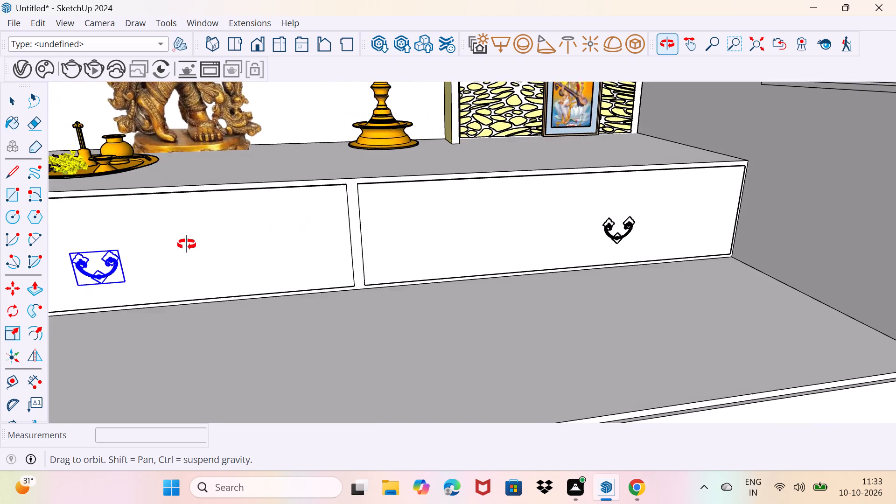
Copy the upper middle drawer's handle about 3' 3" along the red axis onto the upper step's left-hand drawer.
middle_drag(187, 245, 644, 217)
click(541, 226)
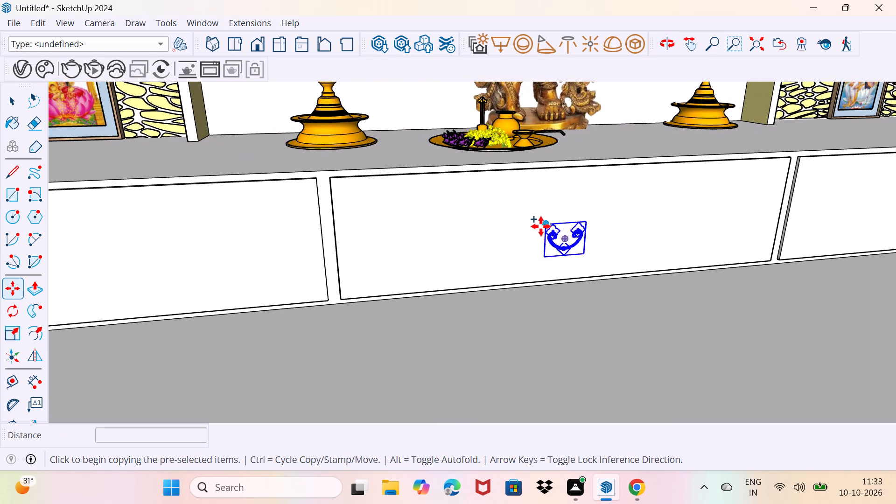
middle_drag(131, 251, 327, 226)
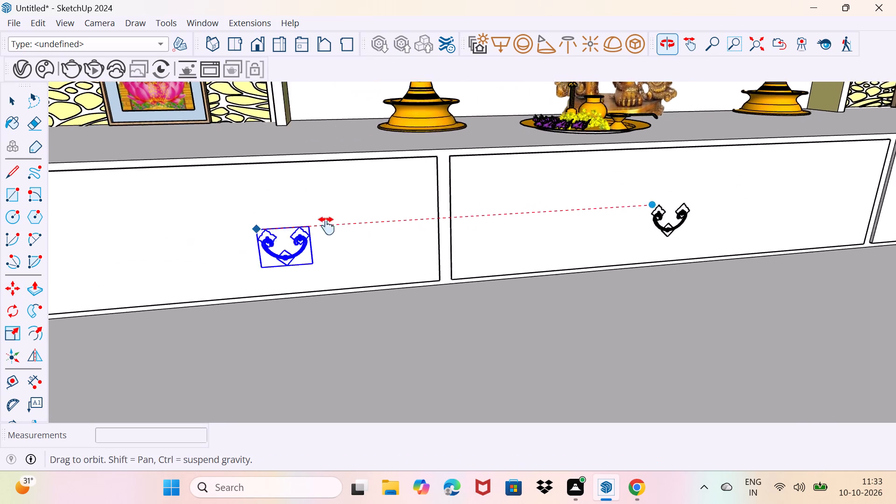
middle_drag(327, 226, 339, 225)
click(237, 228)
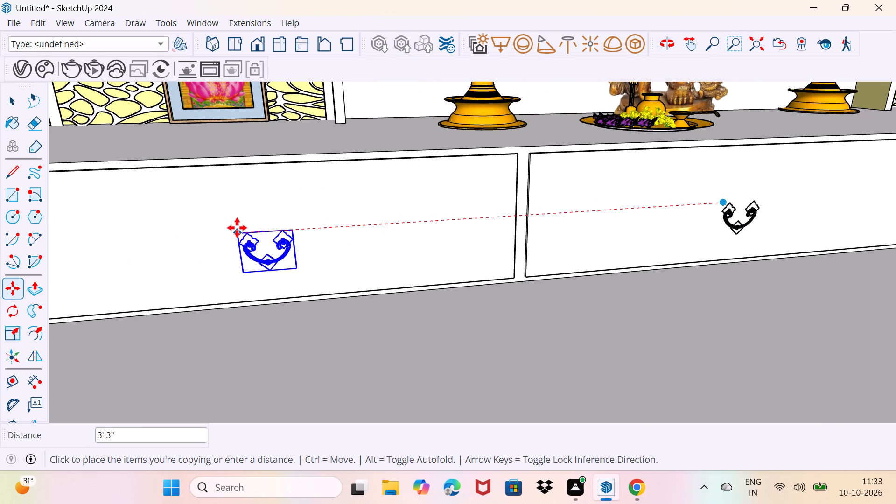
key(space)
drag(308, 271, 324, 253)
Move the chained hanging lamp from the Pooja cabinet's middle arch onto the shrine room floor, about 23' 9" away.
scroll(321, 251, down, 8)
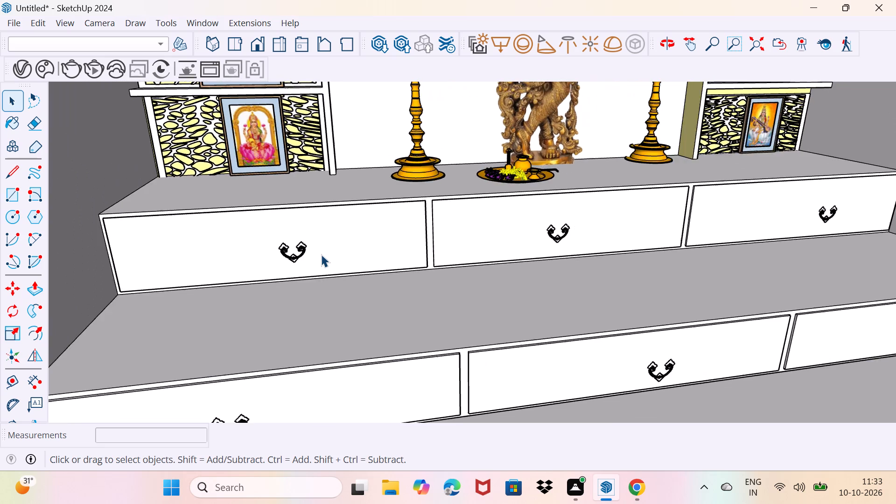
scroll(321, 254, down, 10)
middle_drag(385, 321, 355, 300)
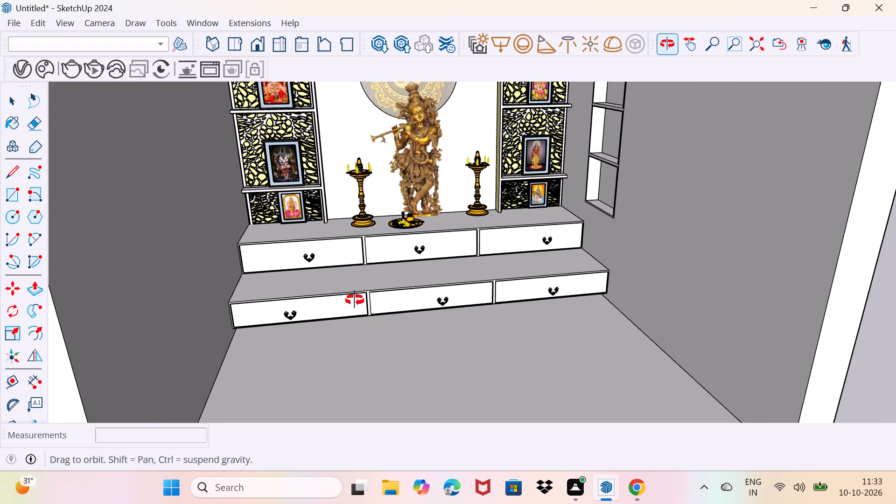
middle_drag(355, 300, 358, 370)
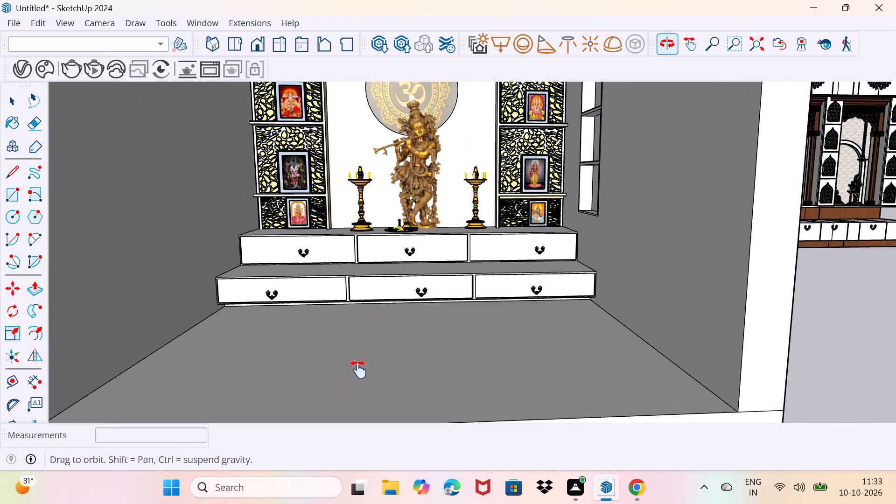
middle_drag(358, 370, 352, 365)
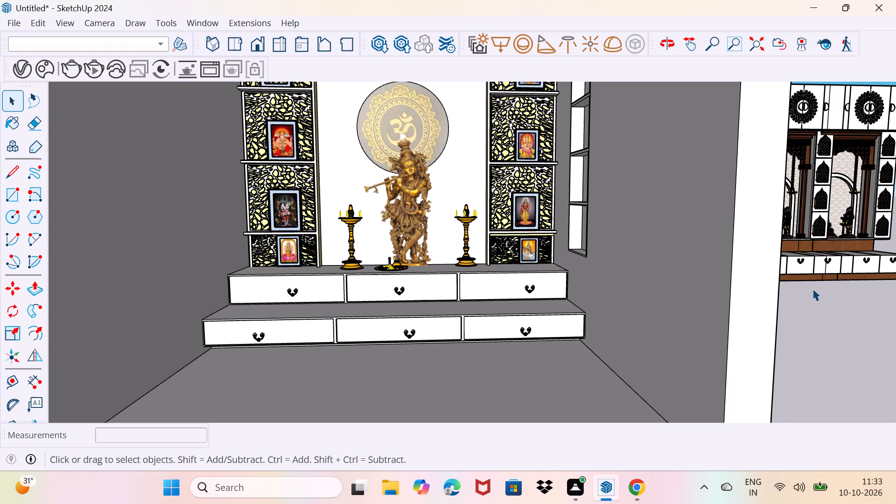
scroll(826, 268, up, 9)
middle_drag(721, 184, 661, 239)
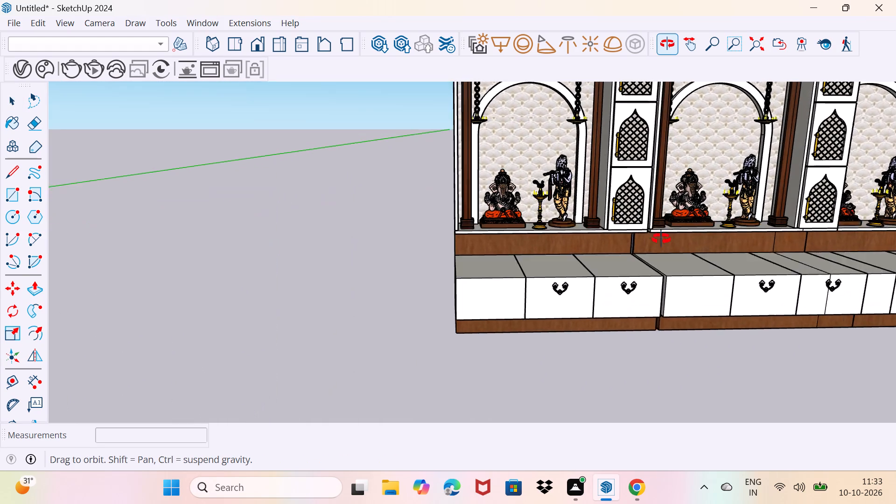
middle_drag(661, 239, 597, 256)
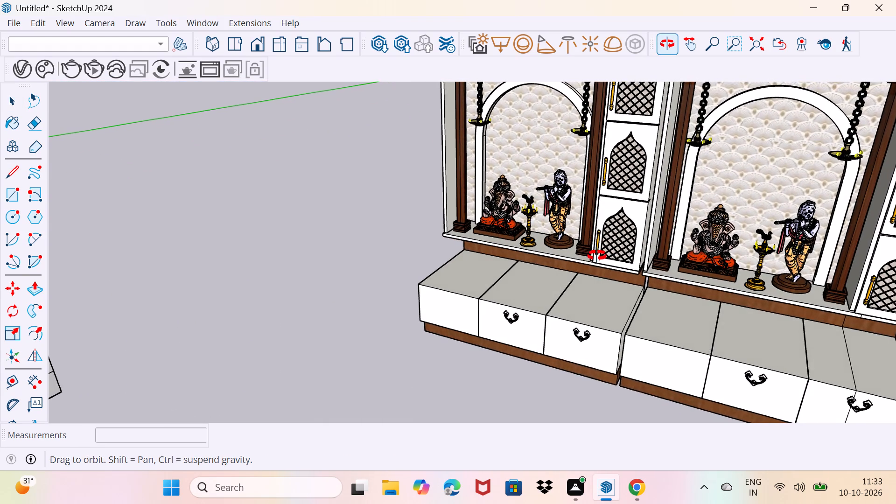
middle_drag(597, 256, 587, 267)
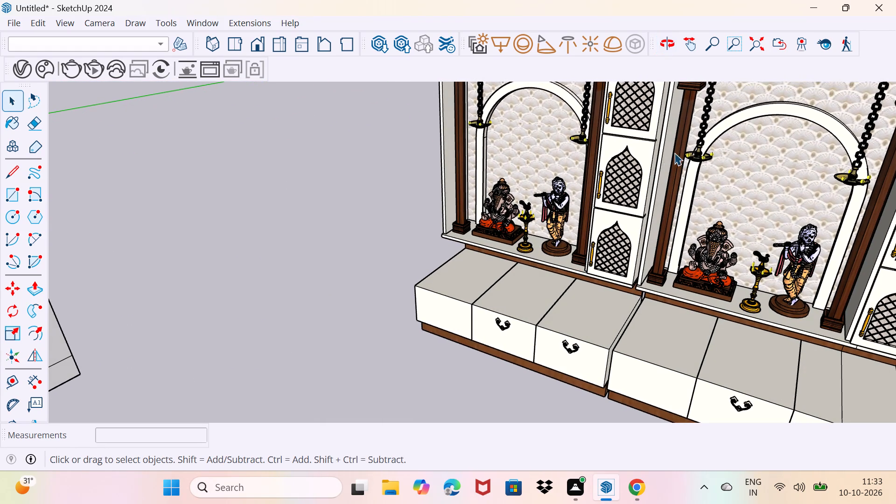
scroll(700, 142, up, 17)
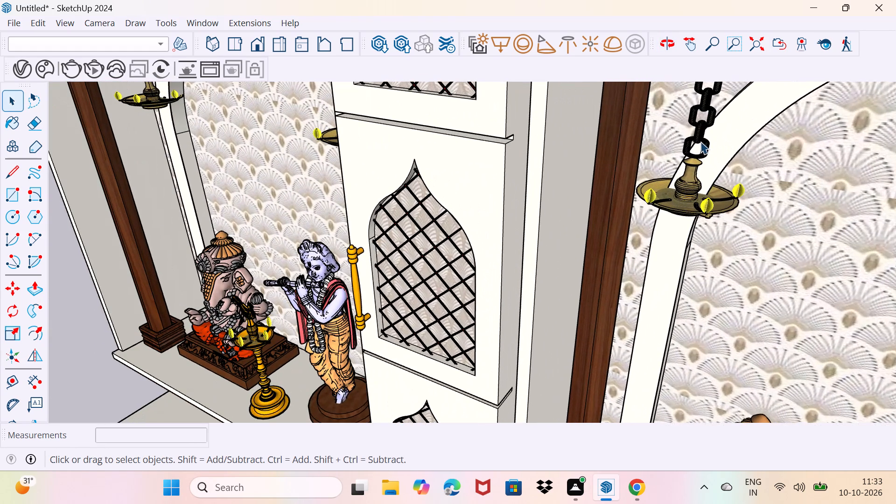
click(702, 139)
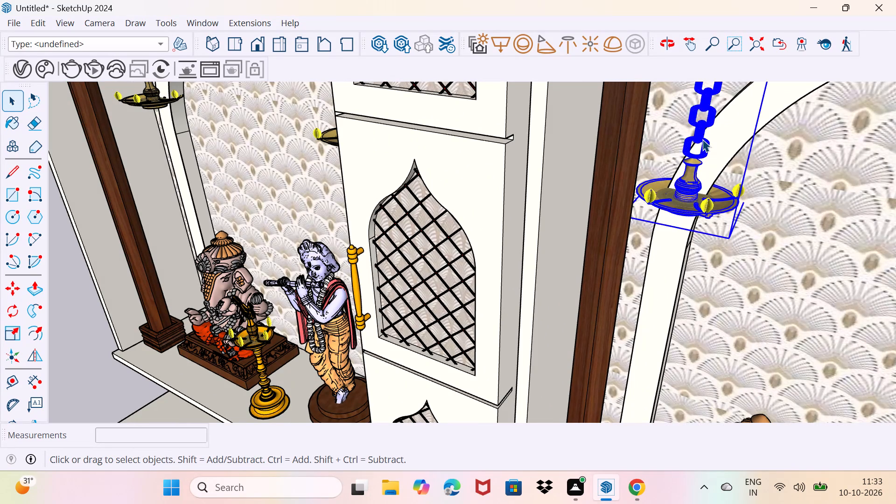
scroll(702, 139, down, 18)
scroll(702, 139, down, 4)
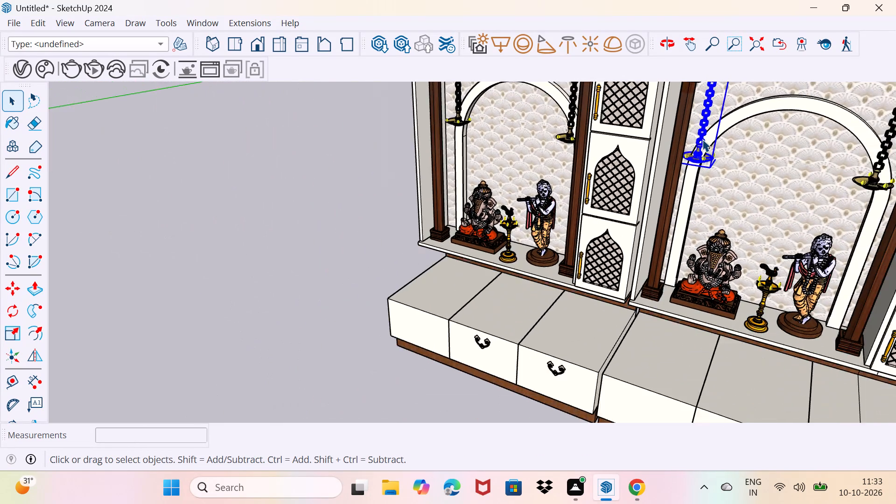
scroll(708, 161, up, 3)
key(m)
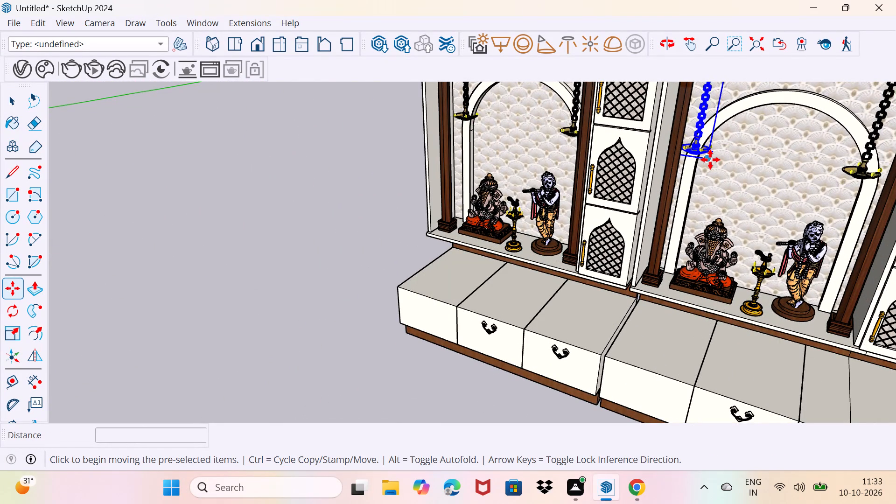
click(710, 160)
scroll(638, 215, down, 8)
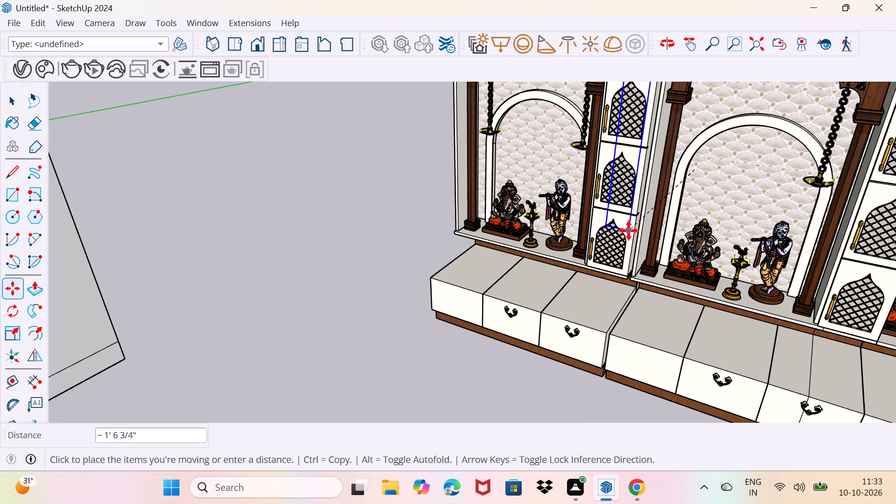
scroll(629, 231, down, 20)
scroll(629, 231, down, 4)
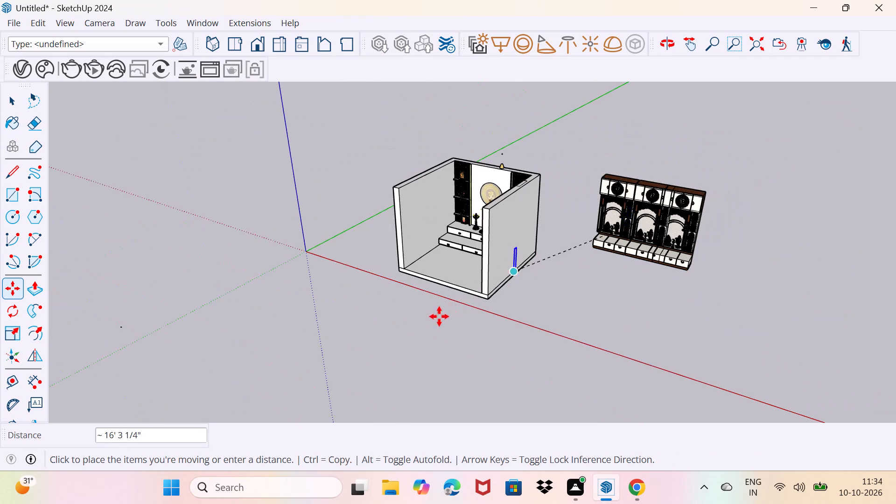
scroll(443, 284, up, 12)
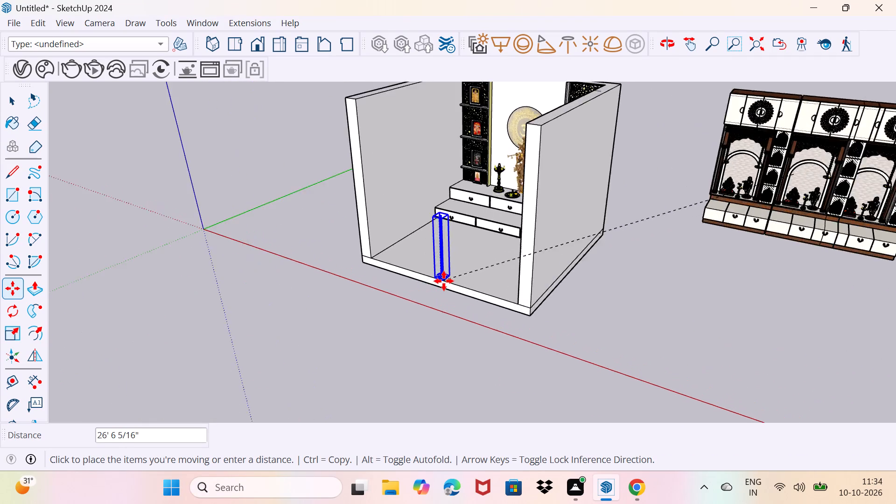
scroll(444, 281, up, 9)
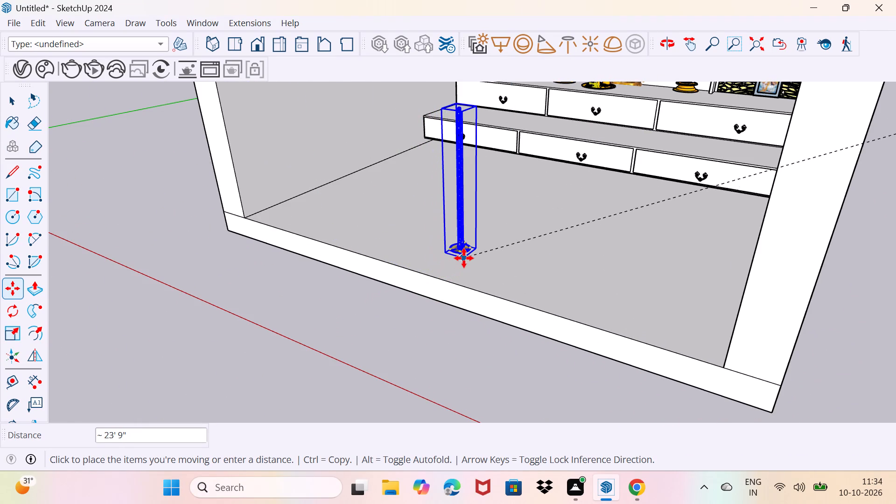
click(464, 258)
key(space)
drag(471, 312, 475, 301)
Delete the whole remaining imported Pooja cabinet standing beside the shrine room.
scroll(468, 309, down, 1)
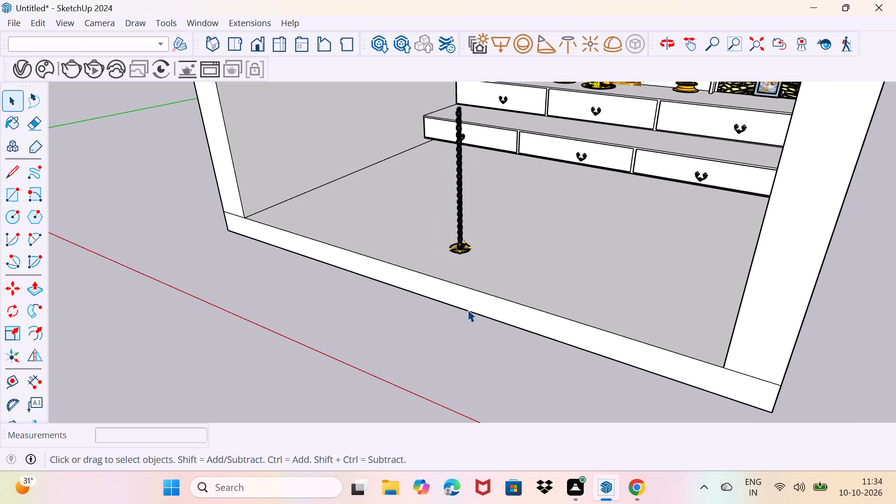
scroll(468, 309, down, 1)
scroll(776, 263, down, 4)
middle_drag(789, 240, 657, 245)
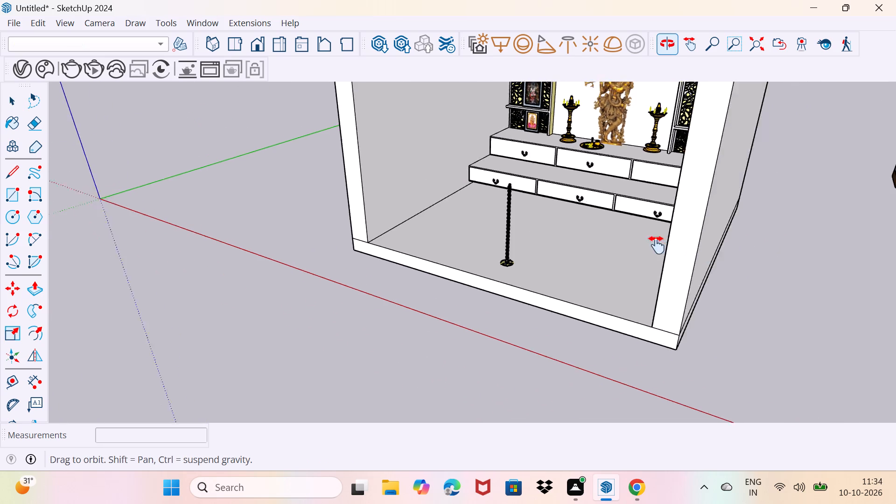
middle_drag(657, 245, 383, 230)
click(773, 165)
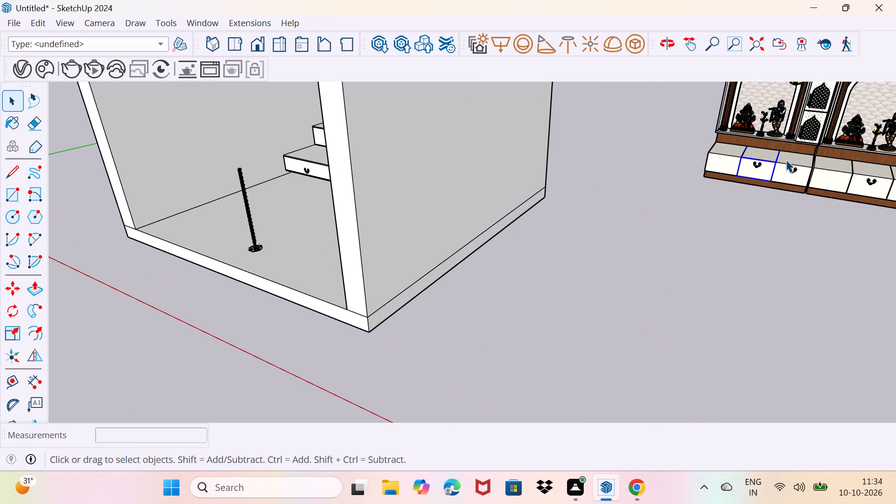
middle_drag(786, 160, 548, 253)
scroll(552, 251, down, 2)
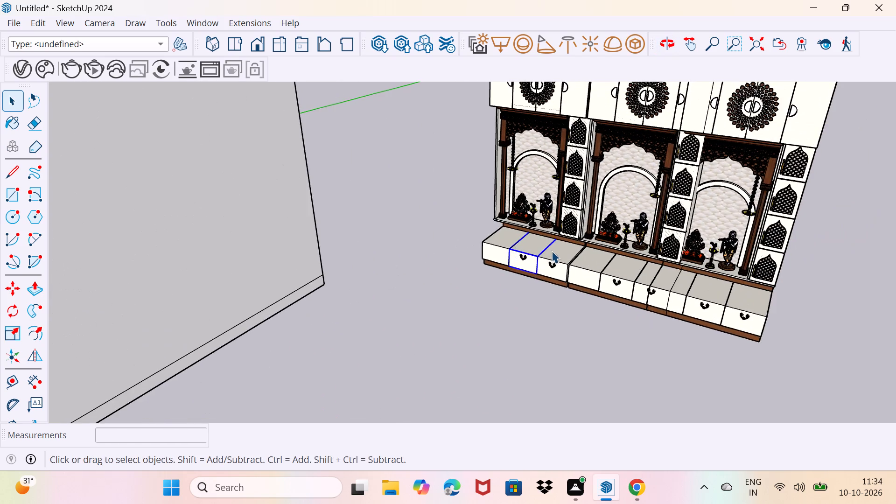
scroll(552, 251, down, 1)
middle_drag(574, 210, 644, 205)
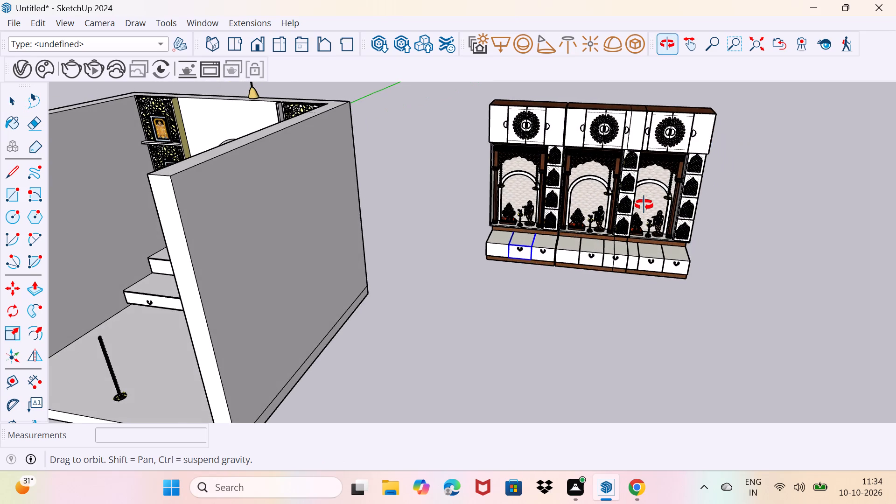
middle_drag(644, 205, 633, 245)
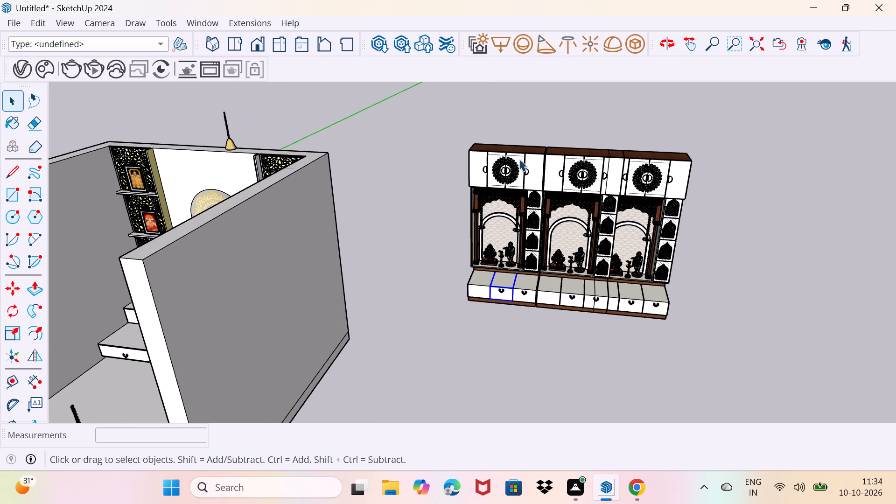
drag(440, 112, 718, 374)
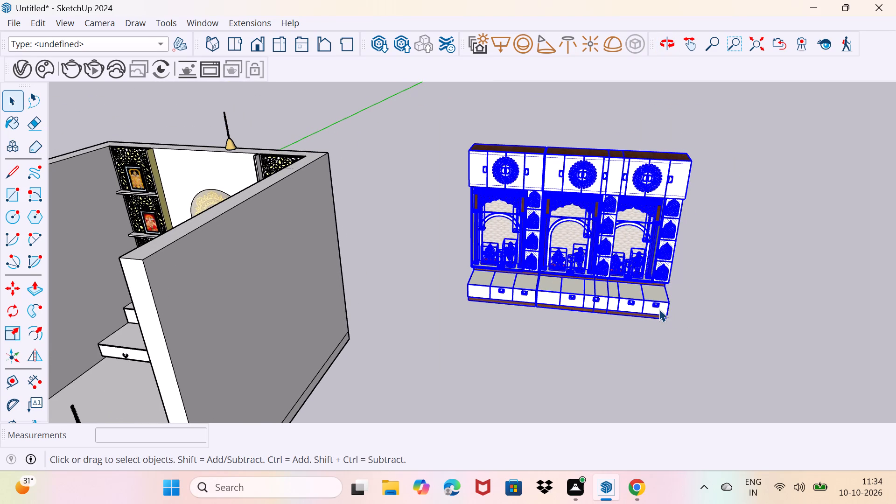
key(Delete)
Open the chained hanging lamp's group on the shrine room floor for editing.
scroll(475, 297, down, 3)
middle_drag(338, 332, 366, 308)
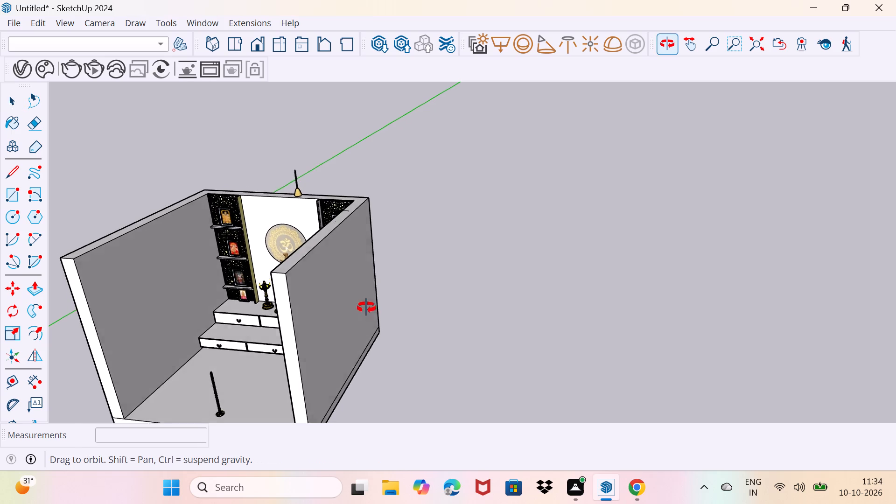
middle_drag(366, 308, 391, 290)
middle_drag(212, 400, 232, 353)
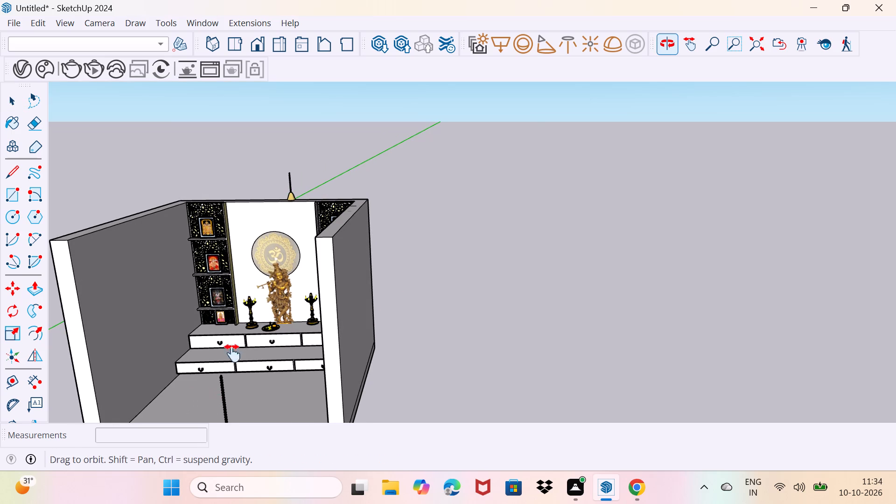
middle_drag(232, 353, 271, 280)
scroll(305, 273, up, 10)
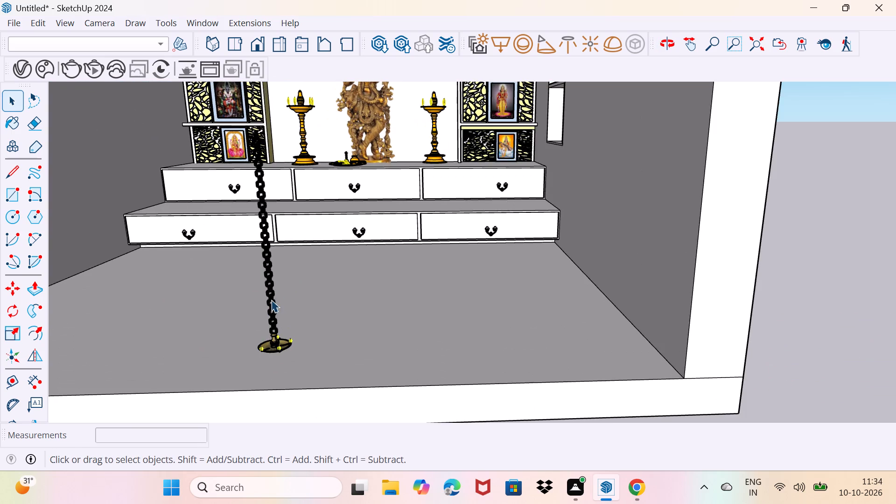
scroll(269, 301, up, 4)
click(271, 300)
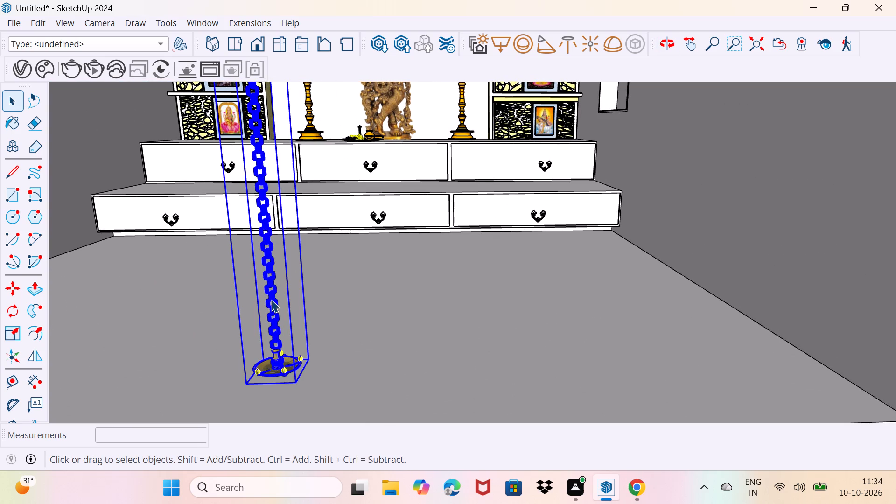
double_click(271, 300)
click(271, 300)
double_click(271, 300)
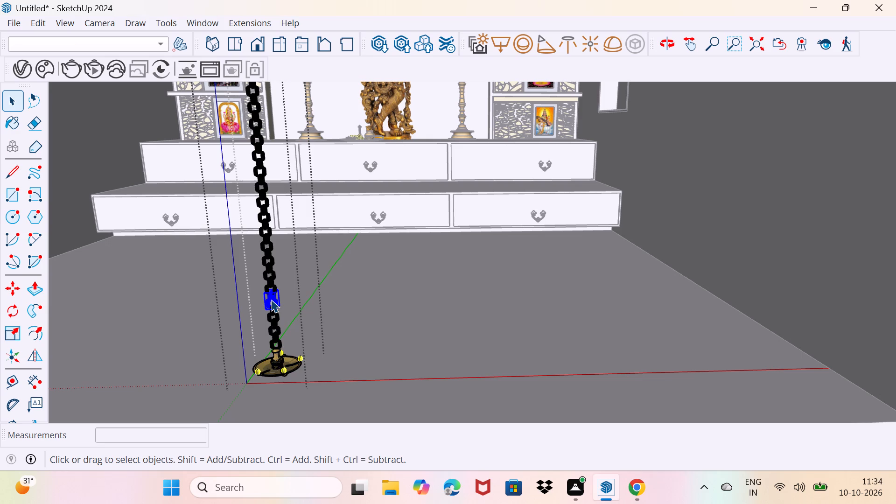
key(Escape)
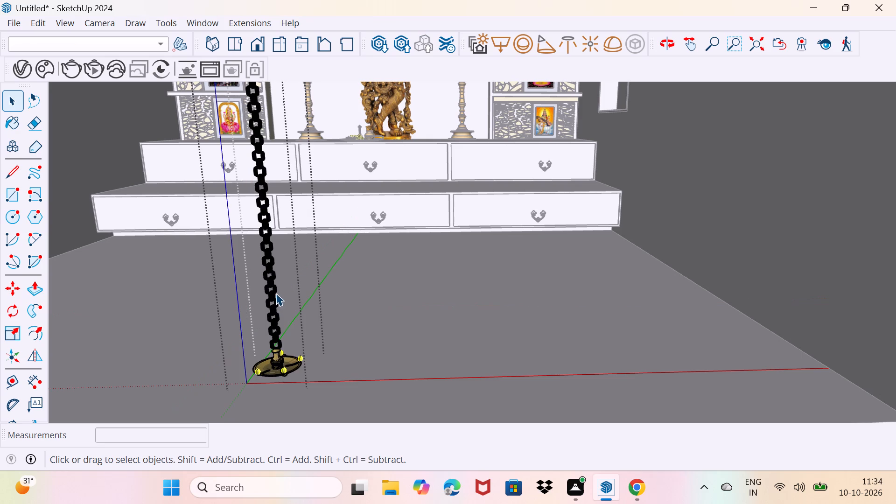
Delete the lower chain links one by one, clearing the chain directly above the lamp dish.
click(275, 293)
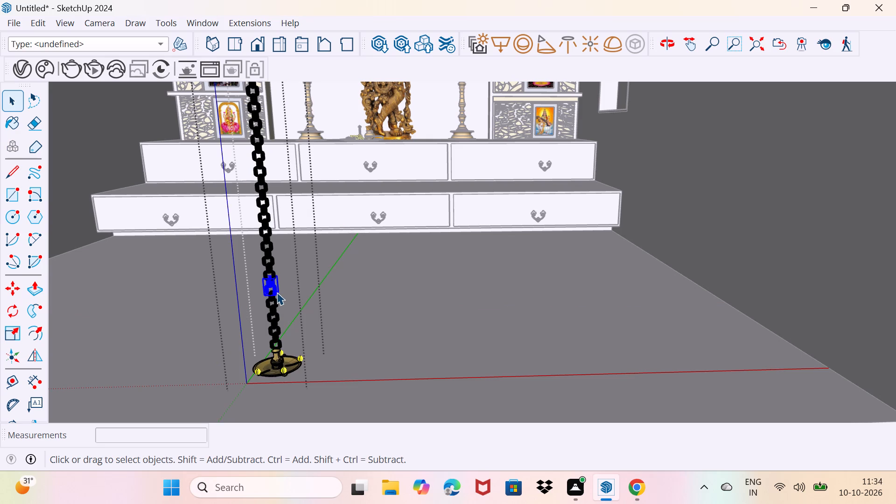
key(Delete)
click(270, 266)
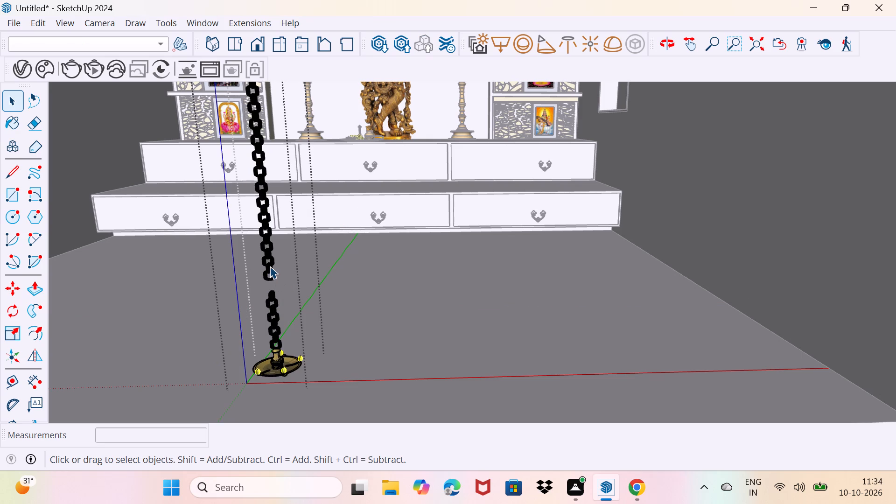
key(Delete)
click(267, 259)
key(Delete)
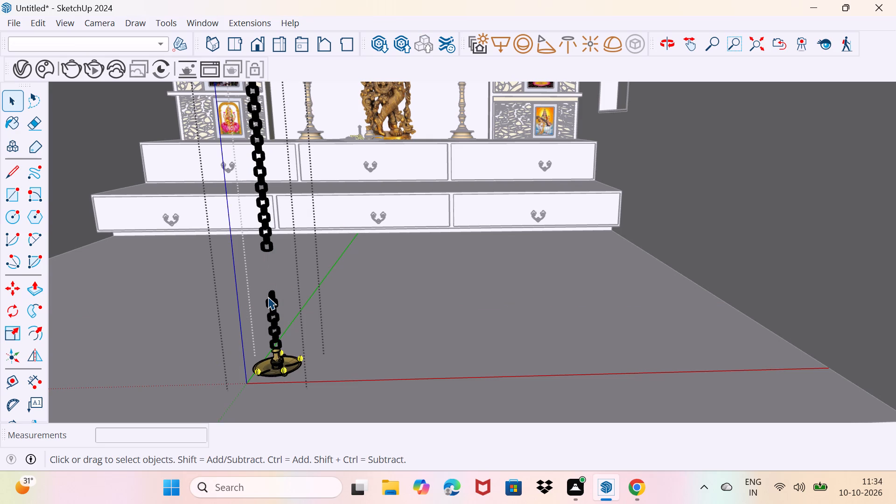
click(268, 297)
key(Delete)
click(275, 315)
key(Delete)
click(276, 330)
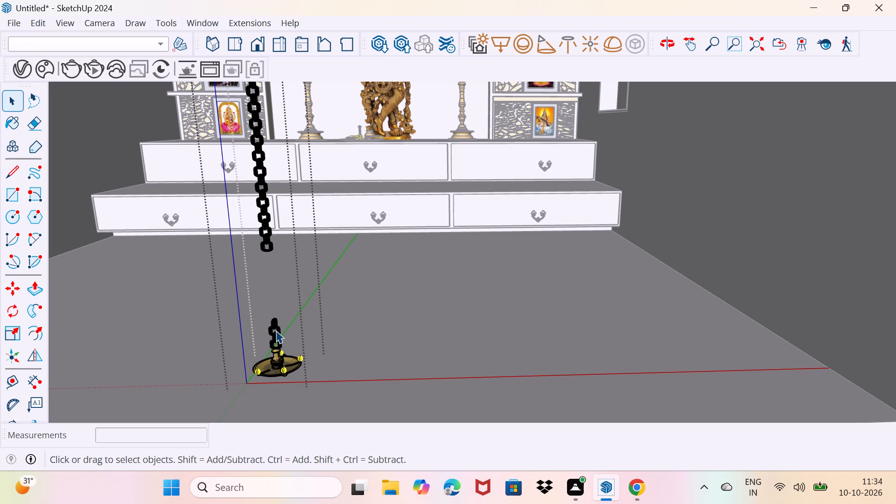
key(Delete)
click(274, 324)
key(Delete)
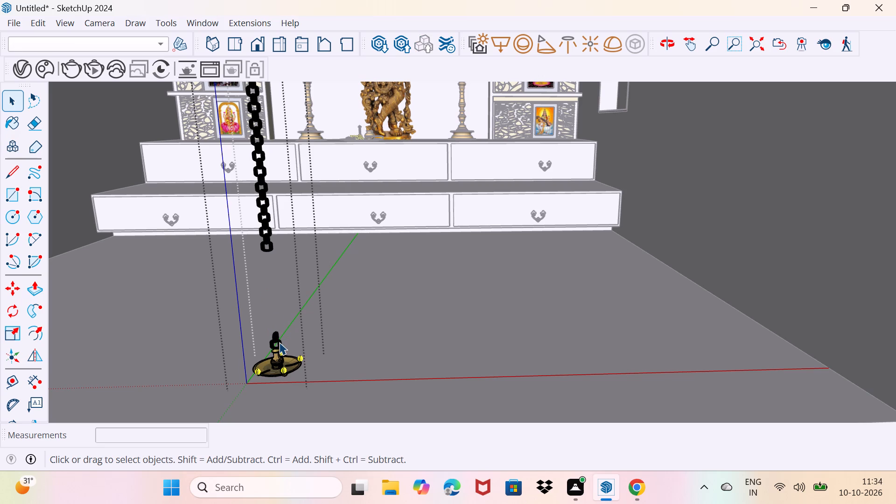
click(279, 342)
key(Delete)
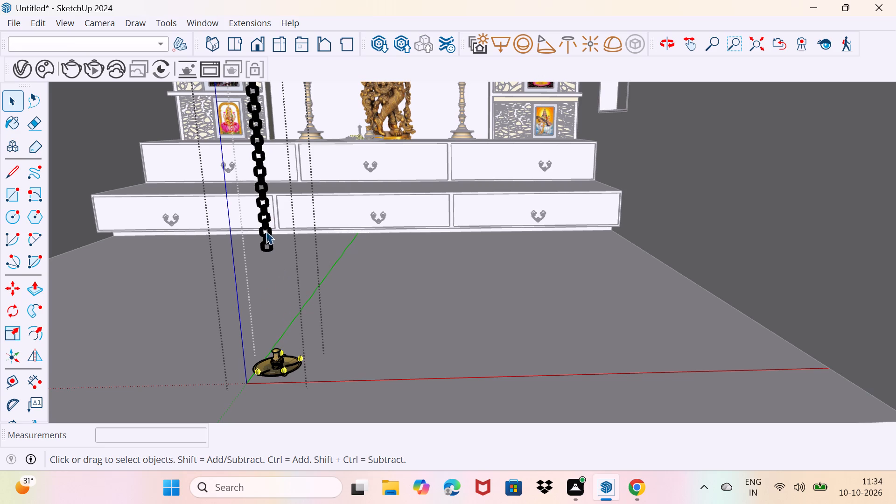
Delete the next links upward from the loose lower end of the hanging lamp's remaining chain.
click(271, 244)
key(Delete)
click(267, 229)
key(Delete)
click(267, 221)
key(Delete)
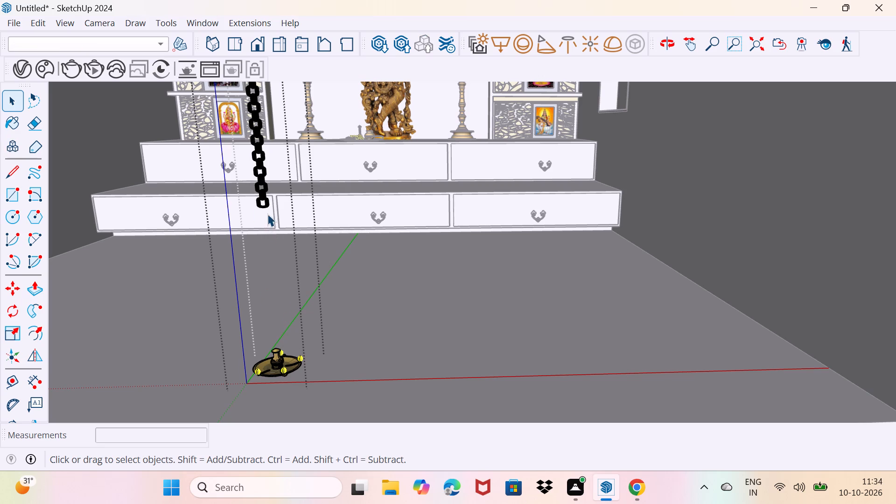
click(267, 209)
click(266, 203)
key(Delete)
click(266, 190)
key(Delete)
Delete all remaining upper chain links and leave the group, keeping only the oil lamp dish.
scroll(262, 173, down, 8)
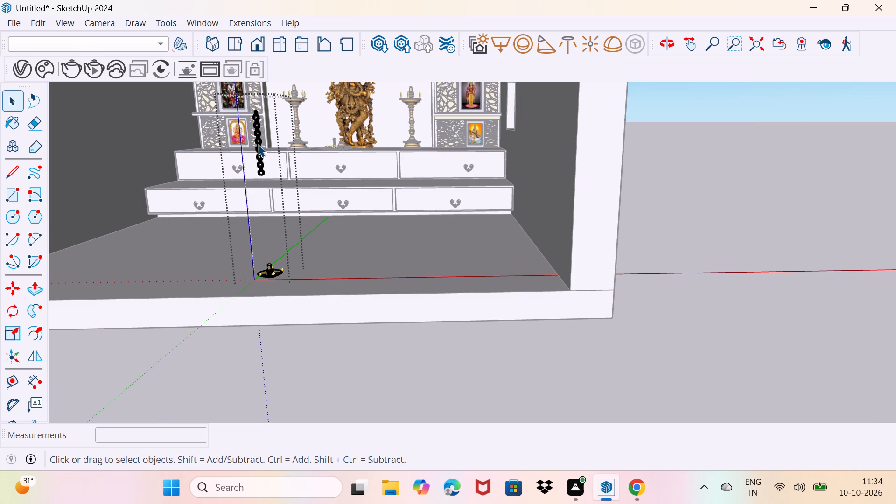
click(258, 144)
key(Delete)
click(258, 137)
key(Delete)
click(257, 124)
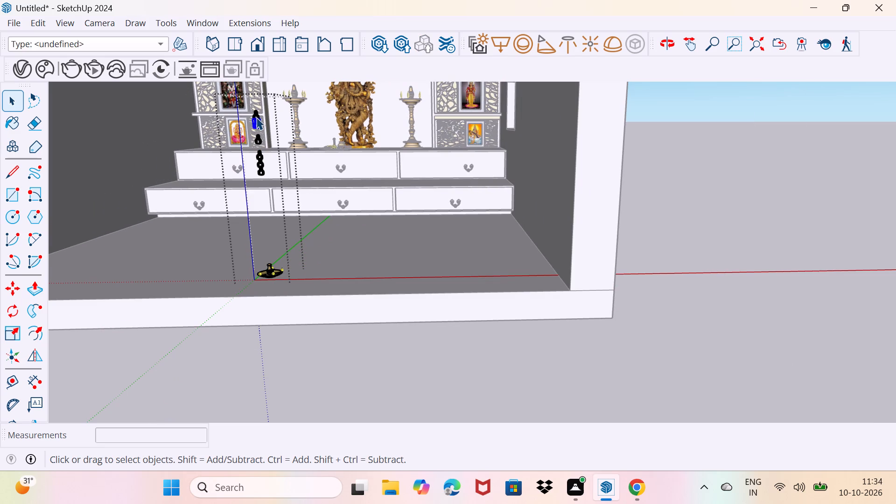
key(Delete)
click(256, 117)
key(Delete)
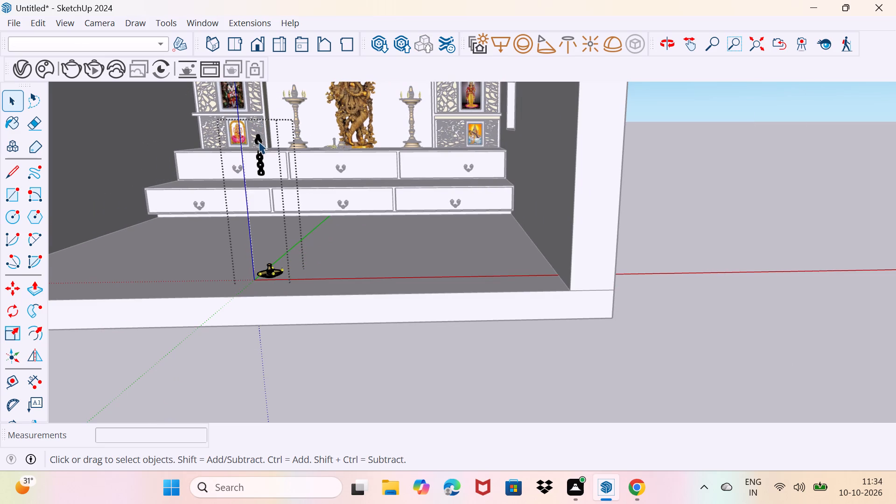
click(259, 141)
key(Delete)
click(260, 154)
key(Delete)
click(260, 160)
key(Delete)
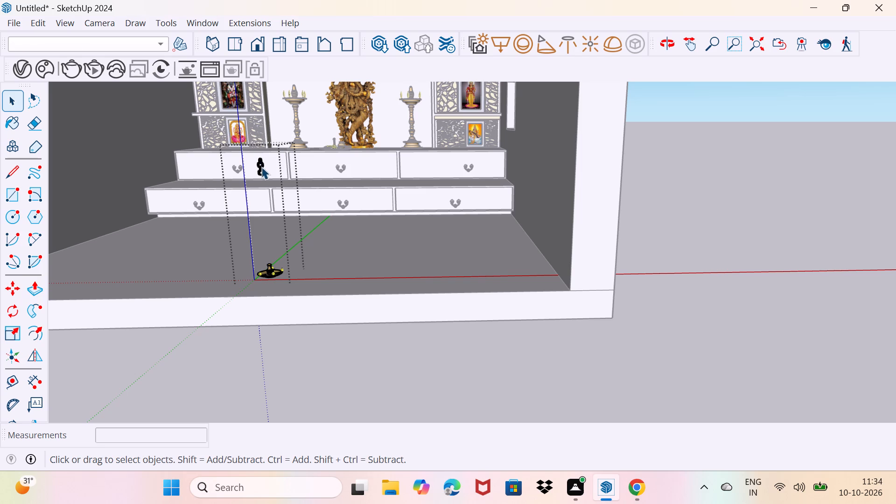
click(261, 163)
key(Delete)
click(263, 171)
key(Delete)
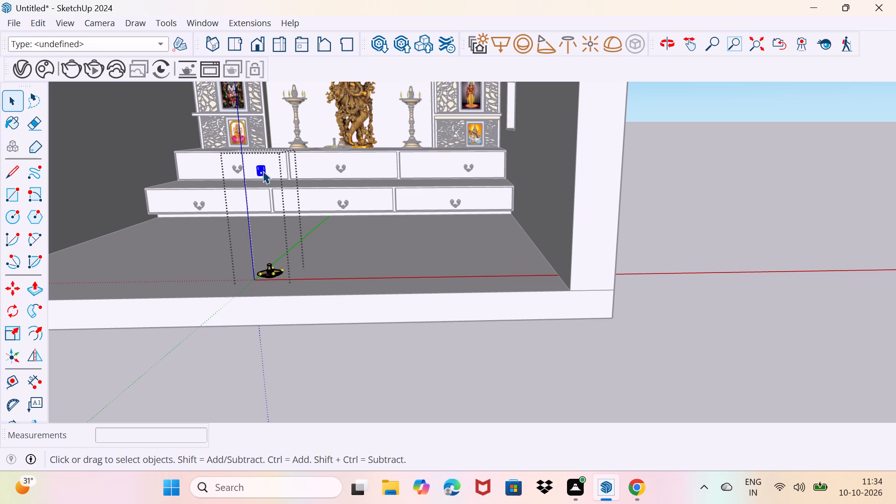
click(293, 323)
click(294, 320)
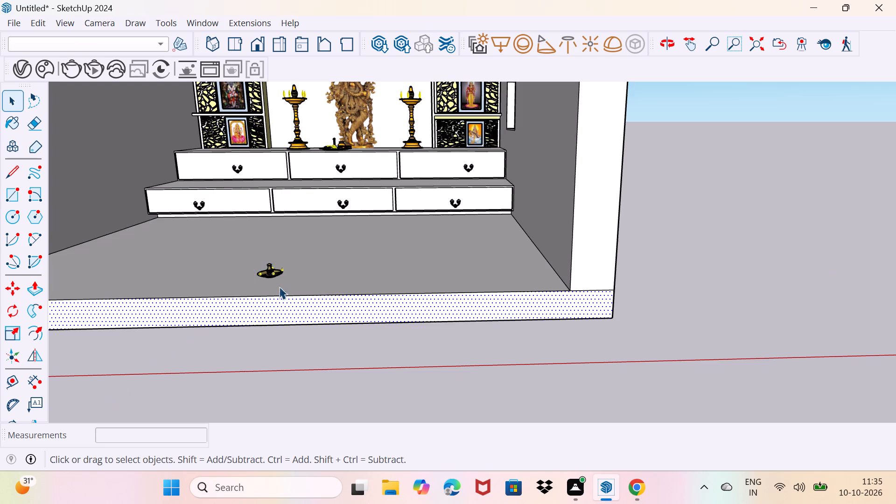
Copy the oil lamp dish about 10' 2" from the floor onto the upper step, beside the left-hand lattice column's lowest deity frame.
scroll(280, 281, up, 4)
middle_drag(274, 270, 308, 301)
scroll(308, 342, up, 4)
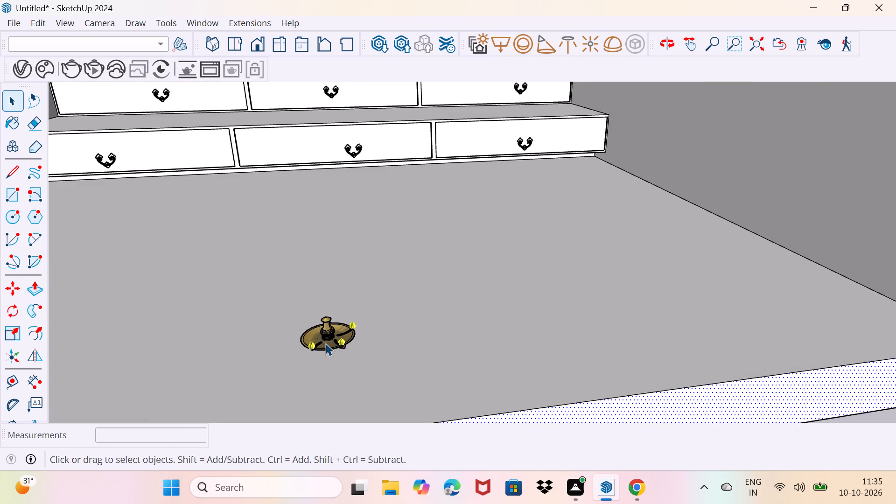
scroll(326, 343, up, 14)
middle_drag(326, 343, 302, 332)
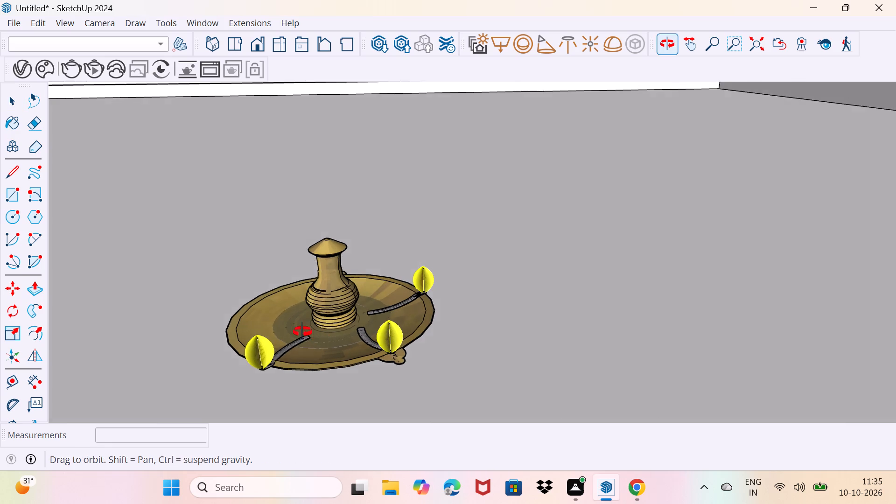
middle_drag(302, 332, 297, 328)
click(328, 348)
scroll(336, 338, down, 15)
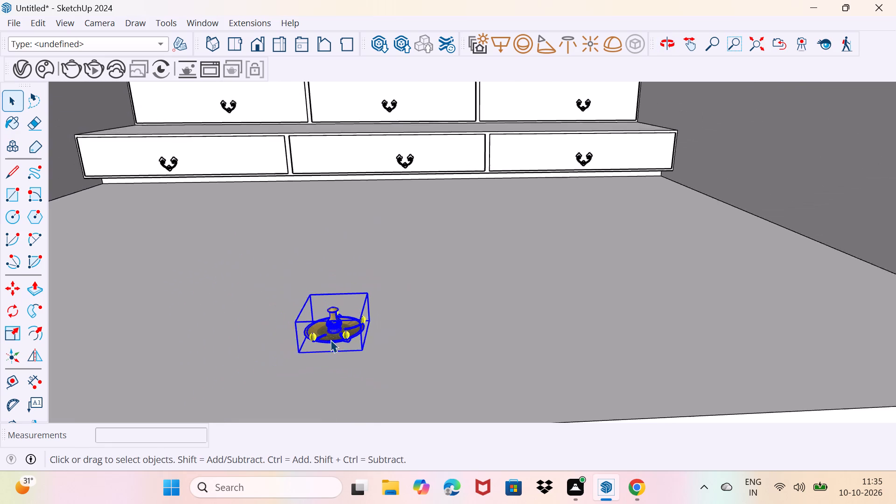
scroll(330, 340, down, 4)
middle_drag(330, 340, 333, 314)
scroll(344, 316, up, 2)
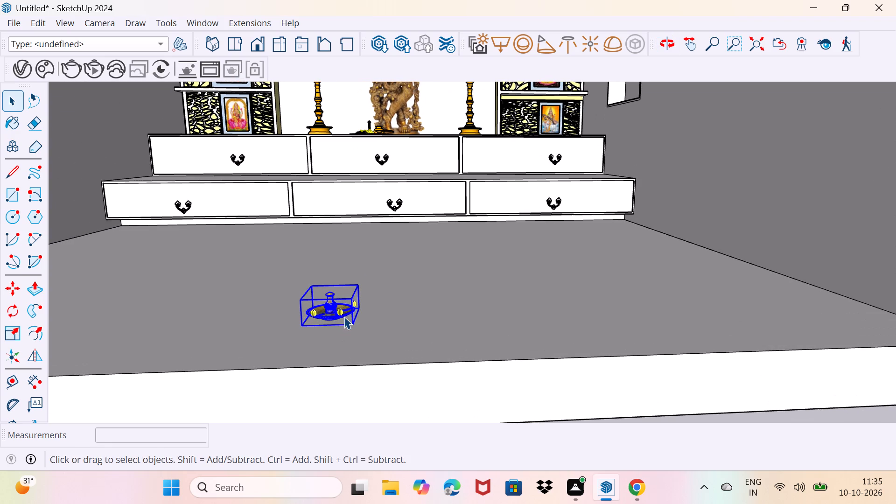
key(m)
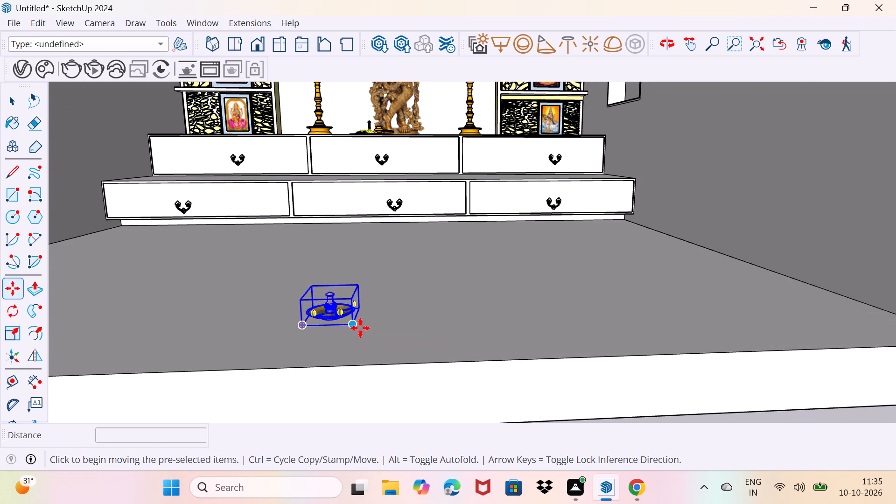
ctrl+click(357, 327)
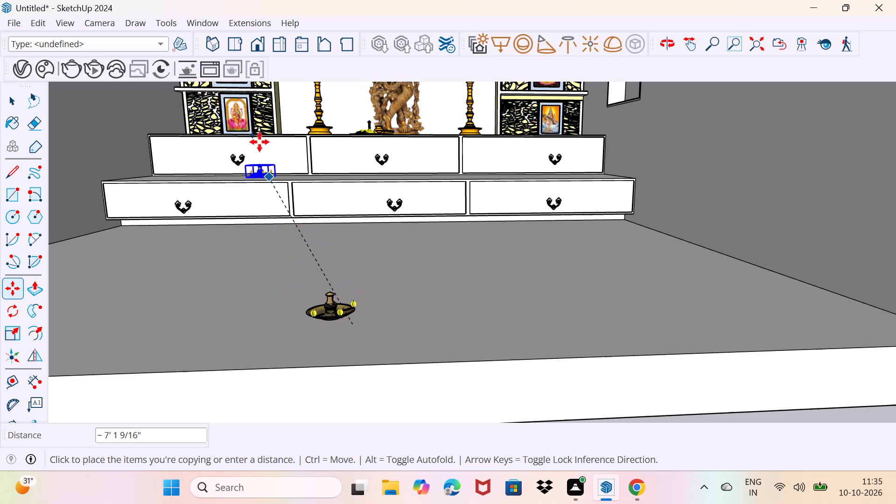
middle_drag(251, 112, 287, 180)
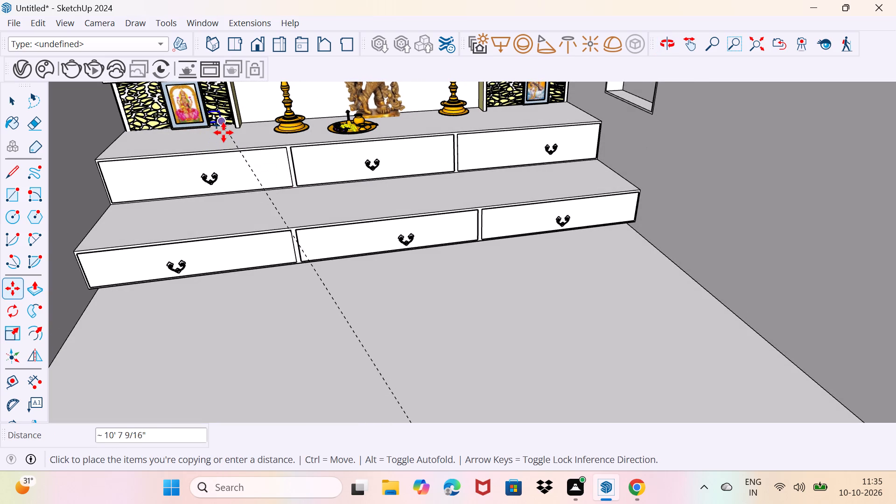
scroll(224, 137, up, 7)
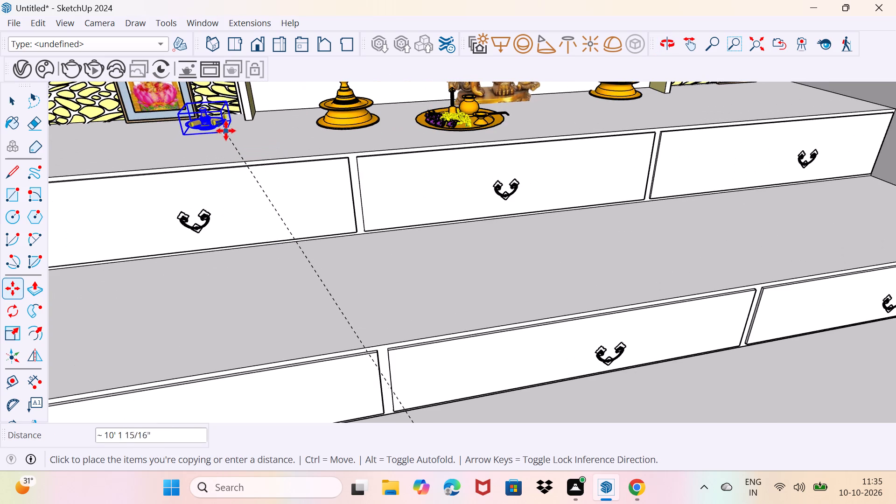
click(226, 130)
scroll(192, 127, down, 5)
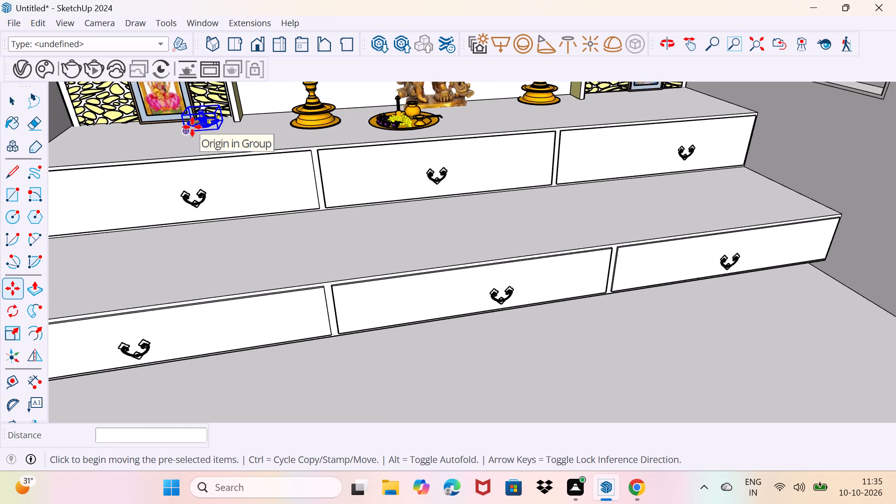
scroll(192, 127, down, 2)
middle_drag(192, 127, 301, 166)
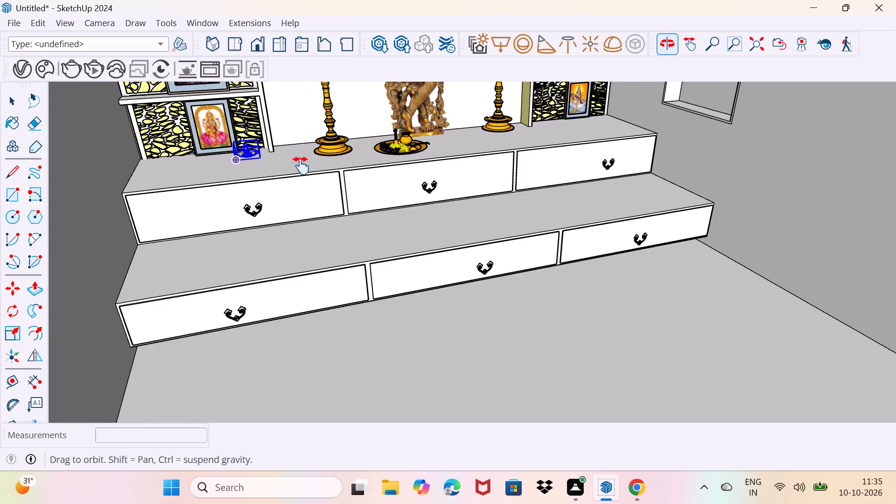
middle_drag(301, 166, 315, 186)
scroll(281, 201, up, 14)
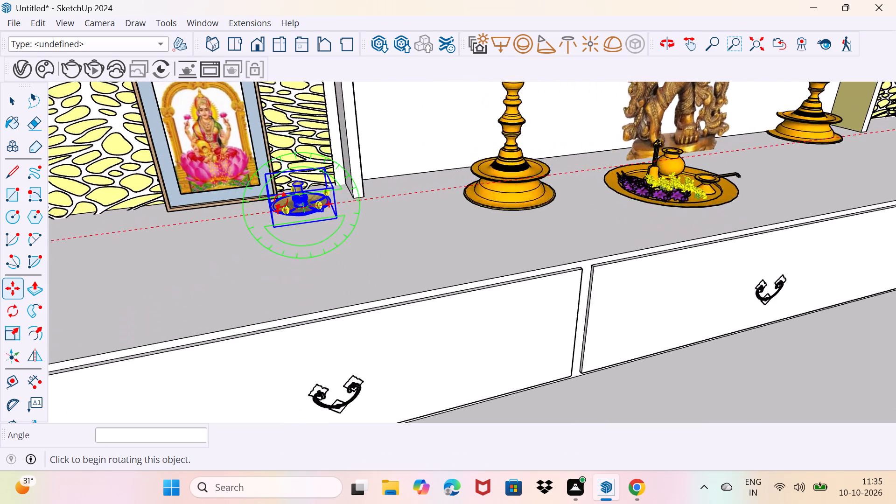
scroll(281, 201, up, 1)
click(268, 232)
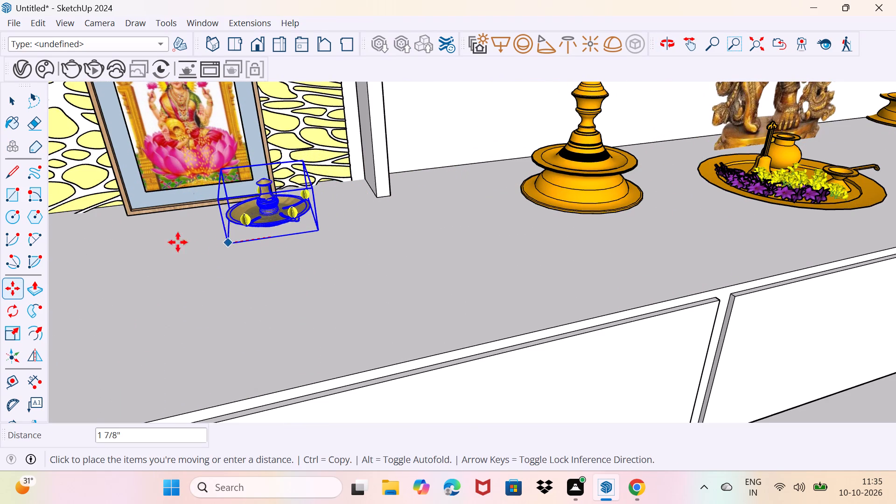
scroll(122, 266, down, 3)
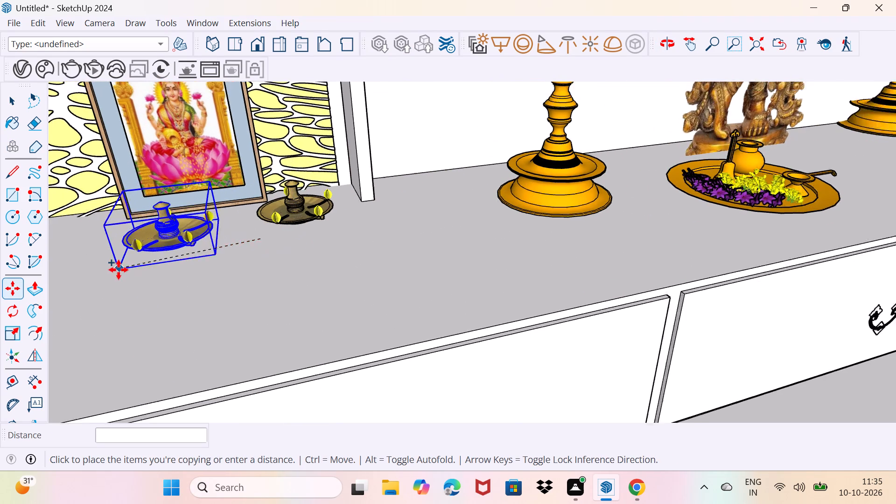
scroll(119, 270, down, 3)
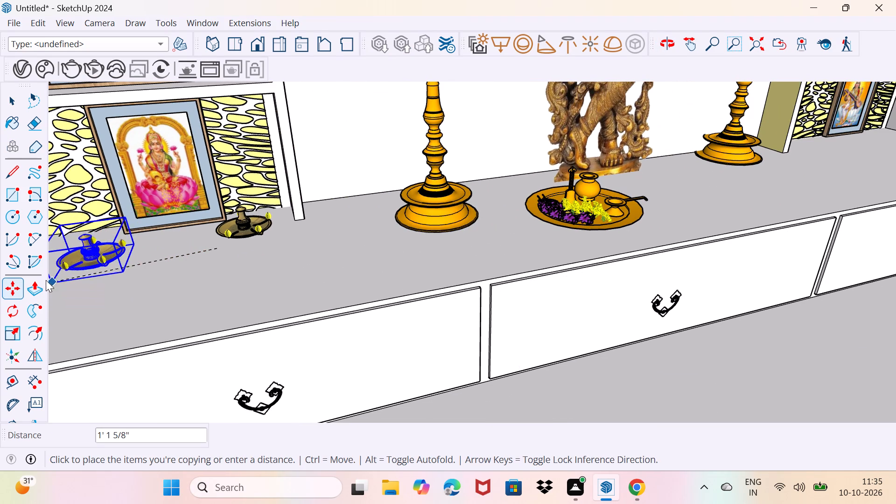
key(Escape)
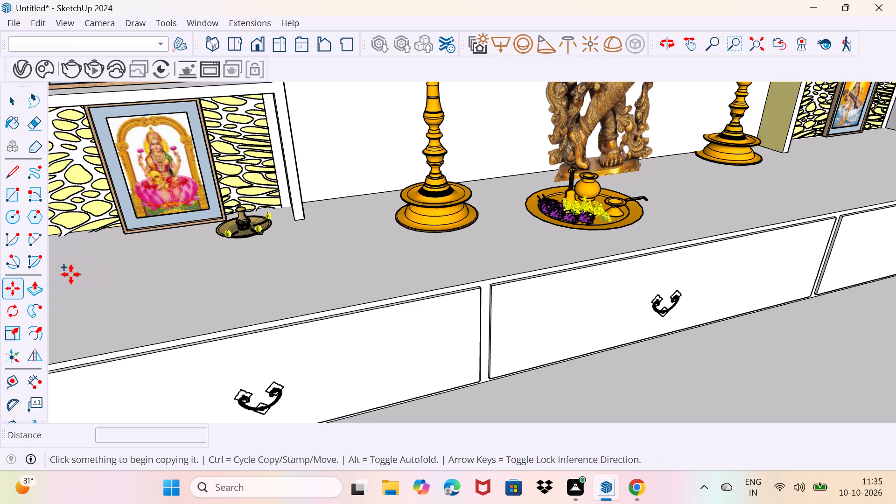
Scale the oil lamp dish on the upper step uniformly down to roughly two thirds of its size.
key(space)
click(251, 235)
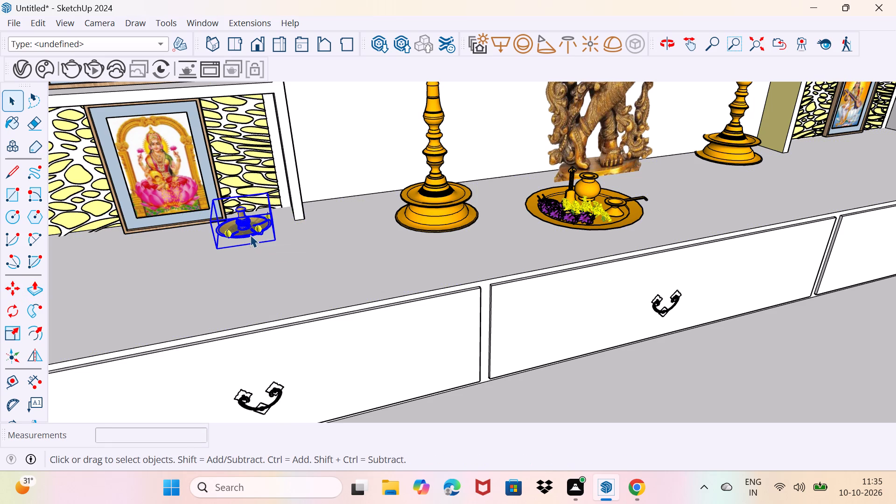
key(s)
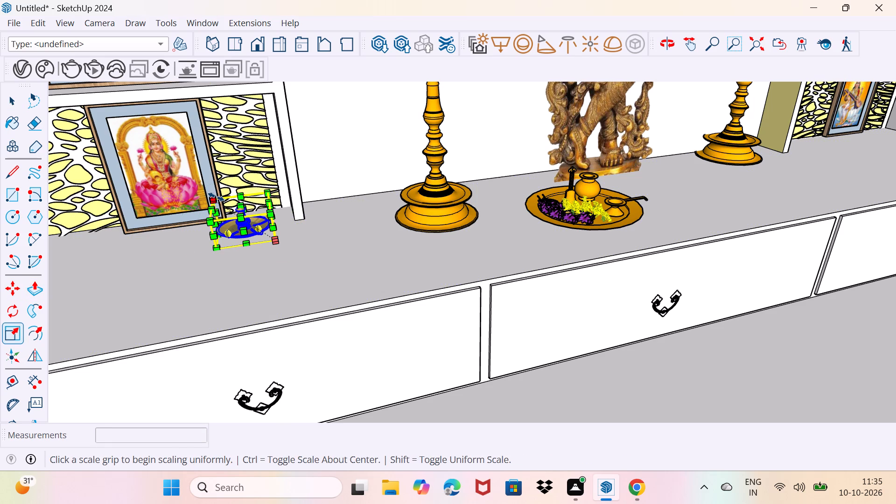
drag(216, 197, 235, 216)
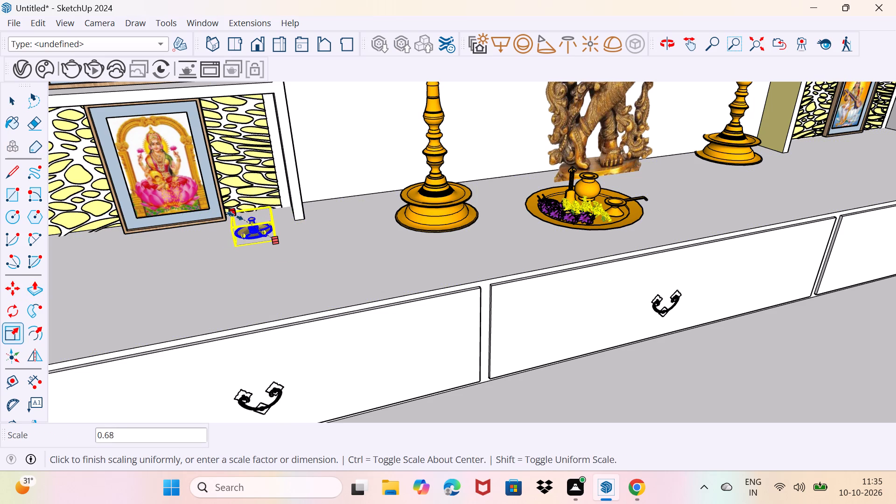
drag(235, 216, 238, 219)
scroll(259, 245, up, 4)
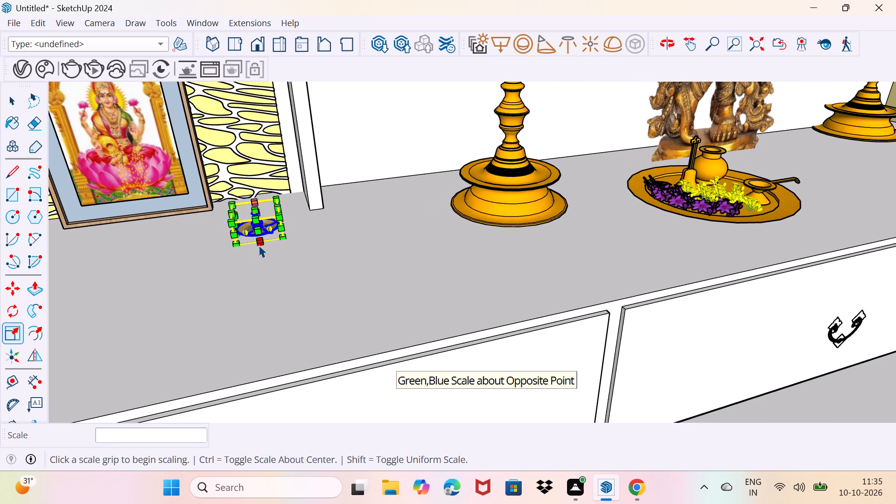
key(space)
scroll(277, 244, up, 4)
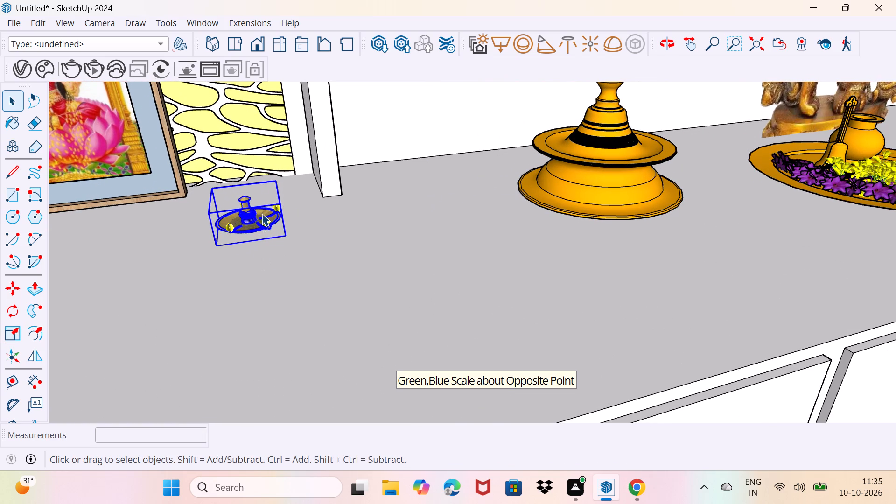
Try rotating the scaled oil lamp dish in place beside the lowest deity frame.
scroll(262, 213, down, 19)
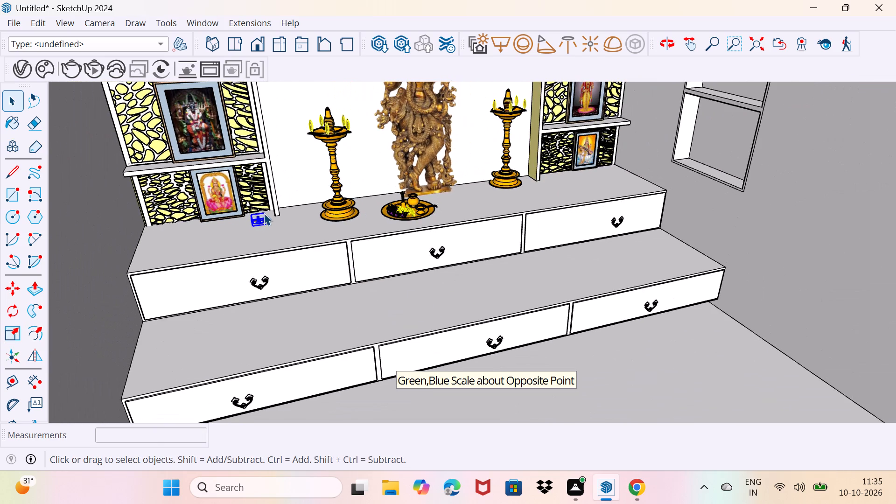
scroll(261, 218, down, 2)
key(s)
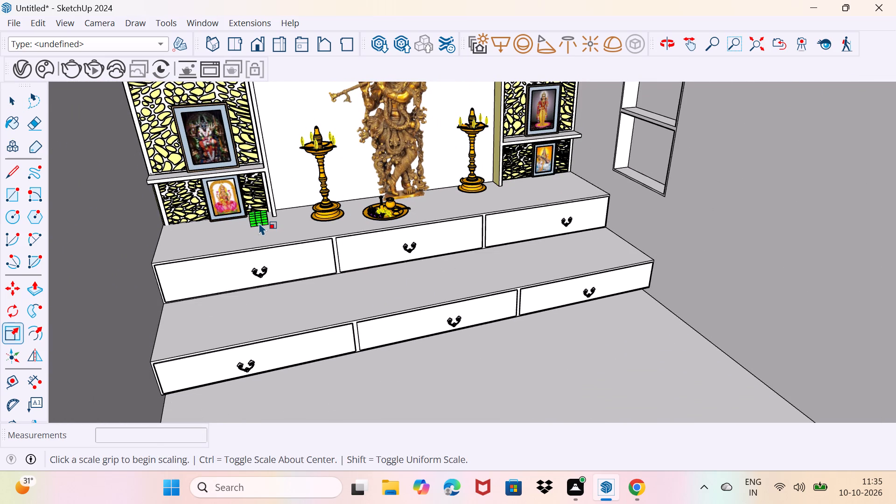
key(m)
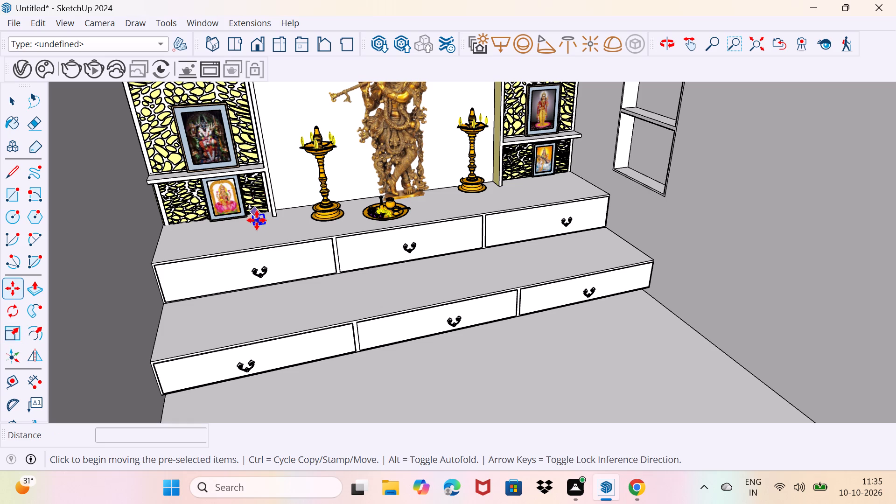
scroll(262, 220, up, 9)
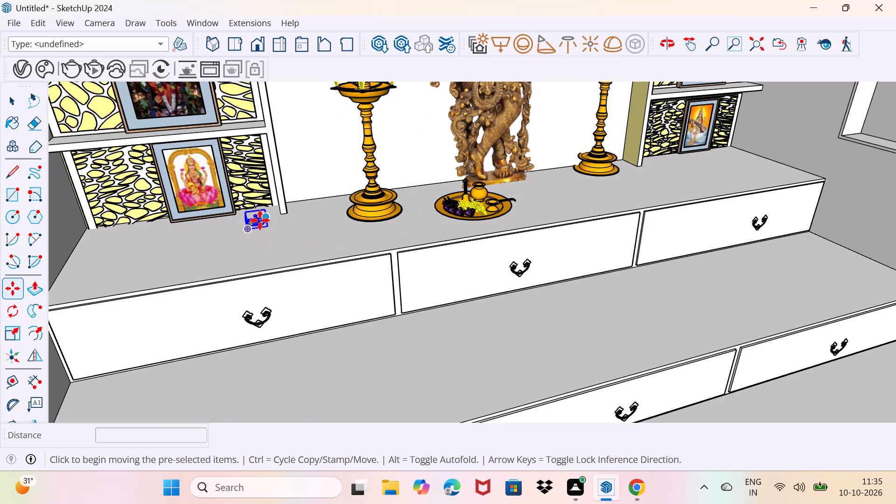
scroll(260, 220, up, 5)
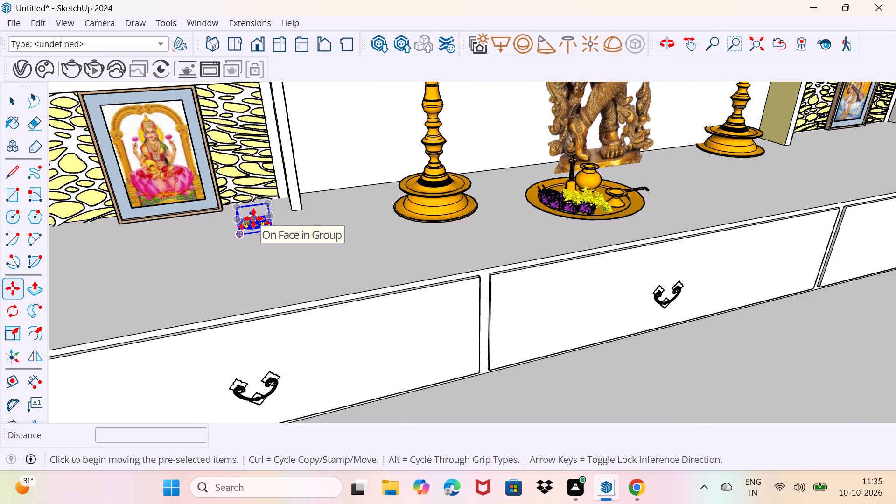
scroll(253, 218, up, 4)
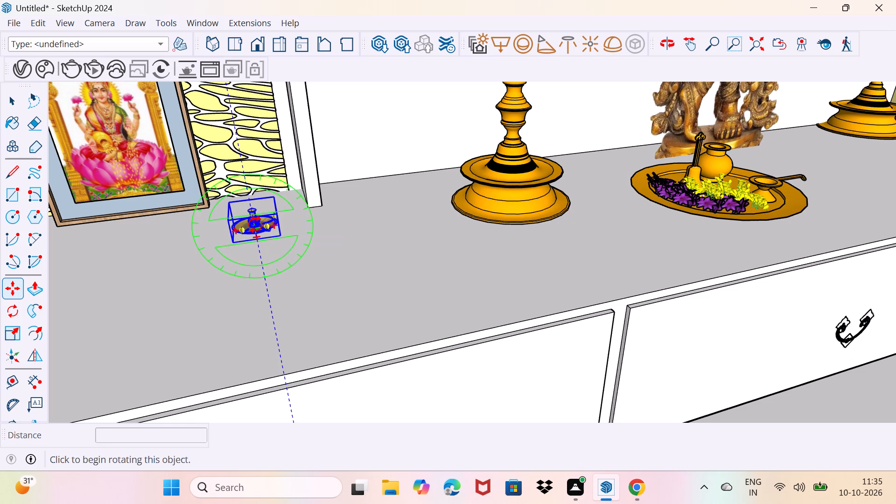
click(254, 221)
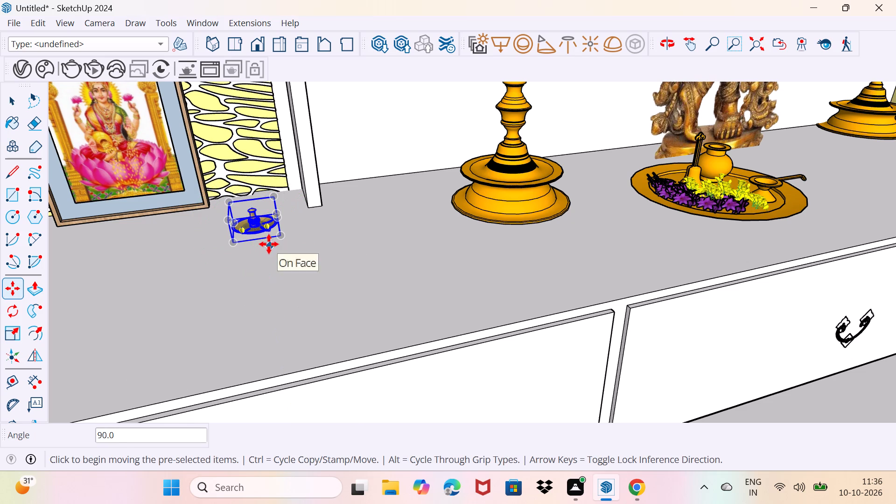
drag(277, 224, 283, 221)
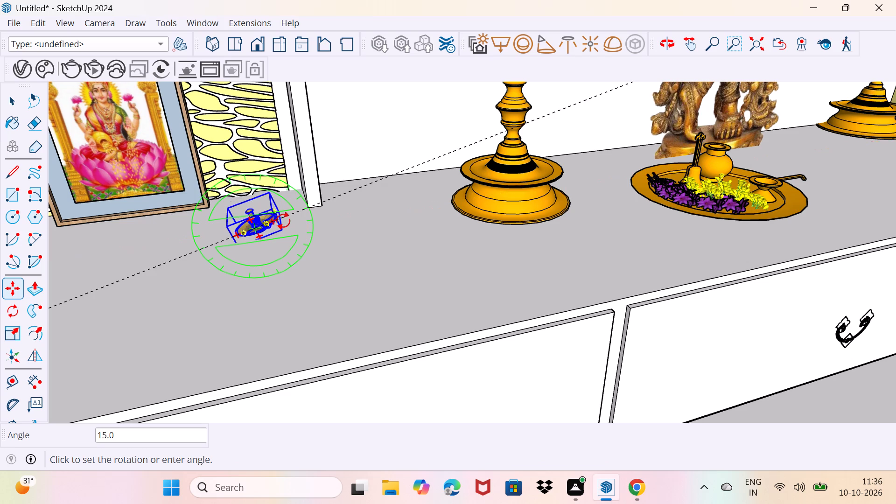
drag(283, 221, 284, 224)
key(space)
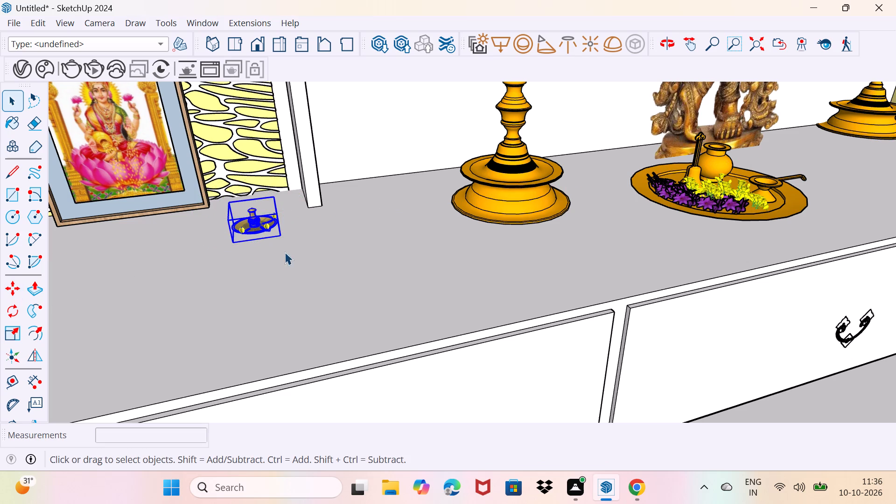
Move the oil lamp dish about 3 5/8" back across the upper step, between the lowest deity frame and the column's inner post.
drag(286, 263, 294, 253)
middle_drag(274, 243, 210, 232)
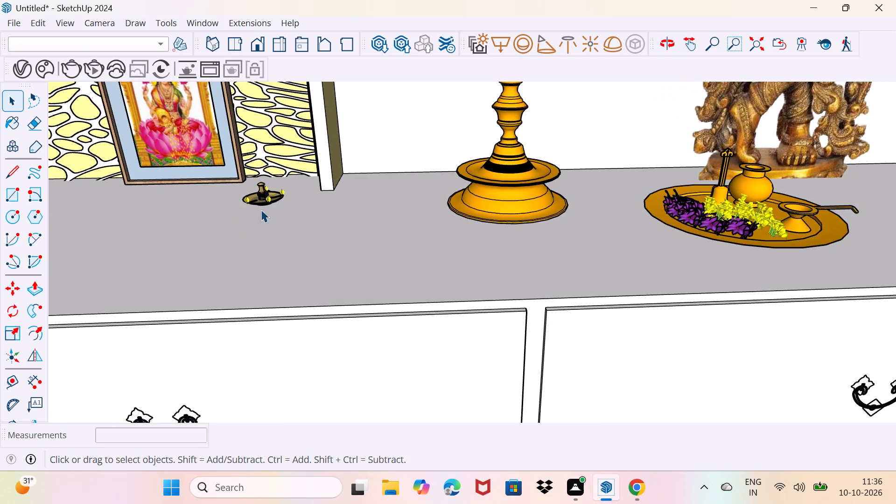
scroll(262, 209, up, 5)
click(263, 203)
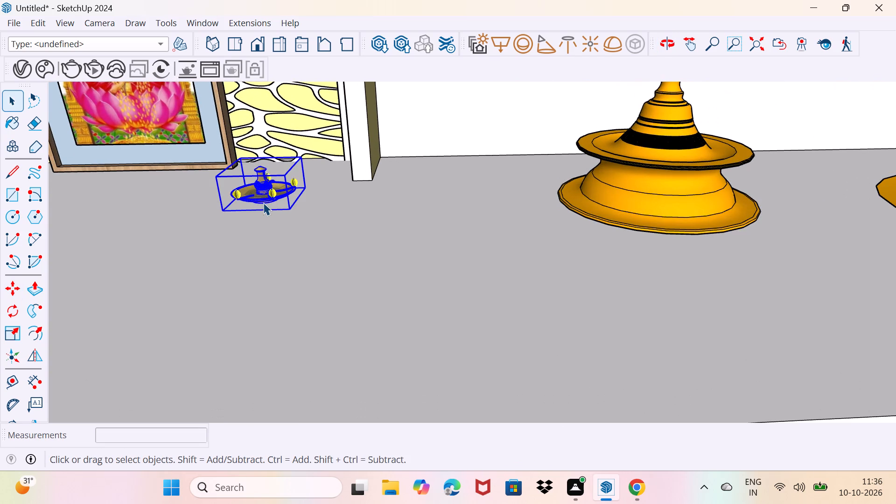
key(m)
click(300, 191)
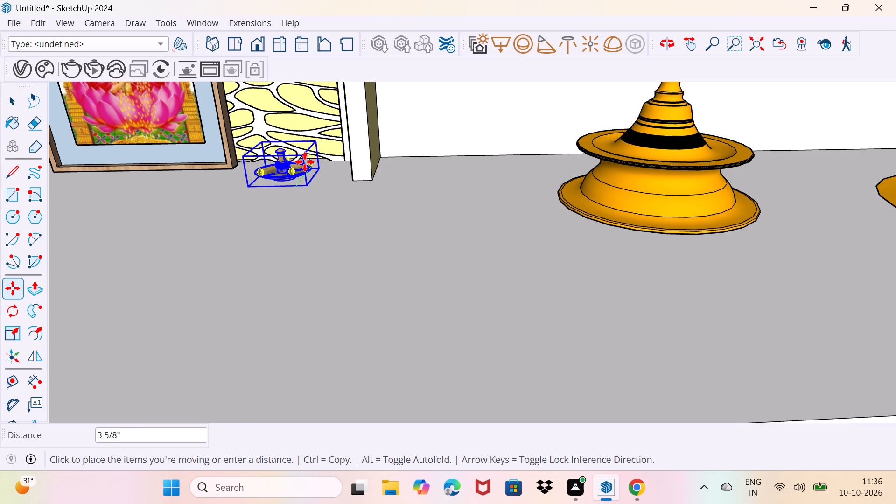
click(305, 162)
Copy the oil lamp dish about 1' 2 7/8" along the upper step to the other side of the lowest deity frame.
scroll(235, 185, down, 14)
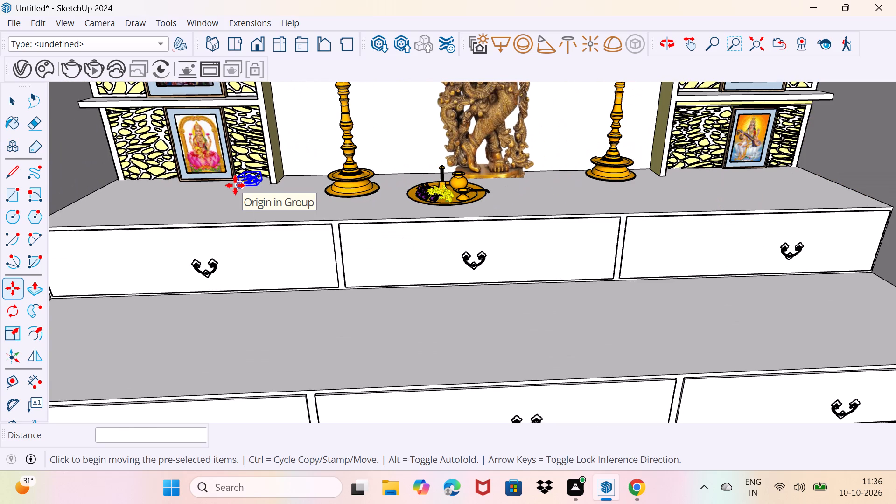
middle_drag(235, 185, 374, 307)
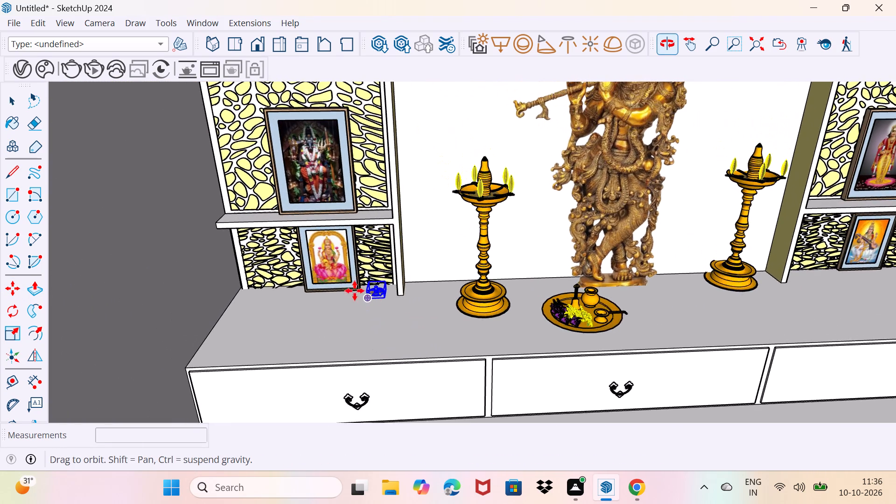
scroll(379, 311, up, 4)
click(379, 311)
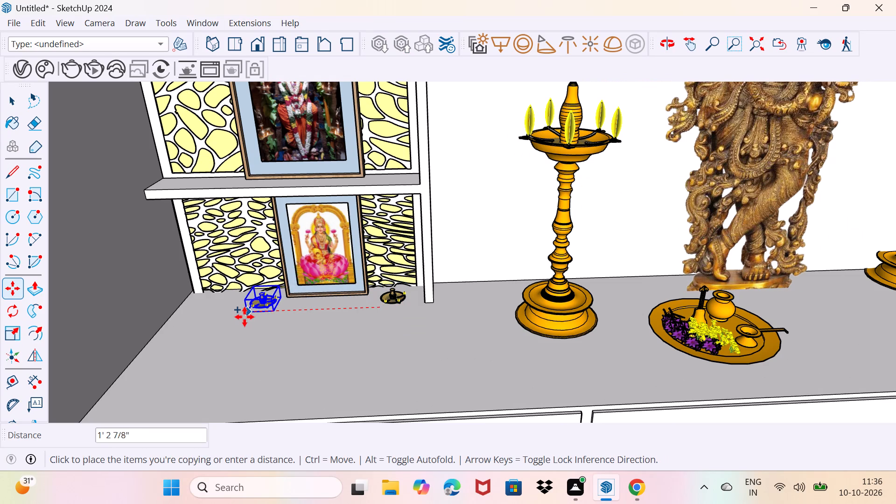
click(245, 317)
Copy the dish about 1' 2 1/4" onto the shelf above, and about 1' 3 15/16" across it to flank the second deity frame.
click(245, 317)
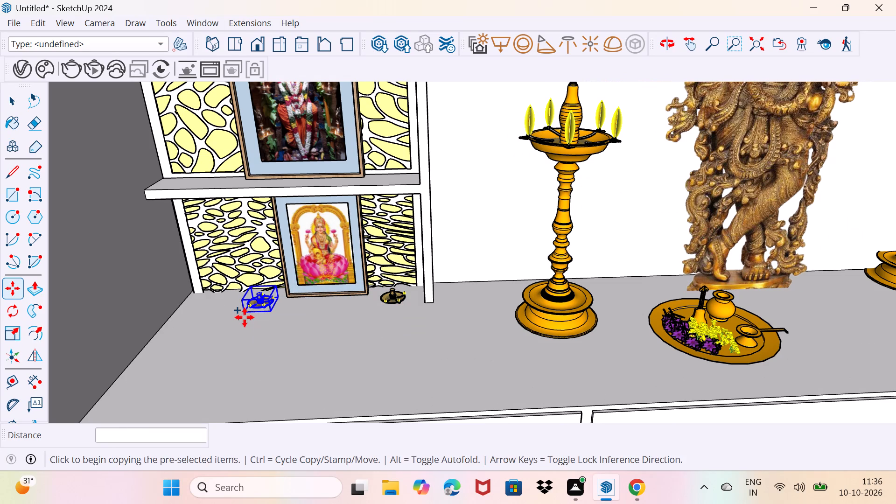
click(210, 186)
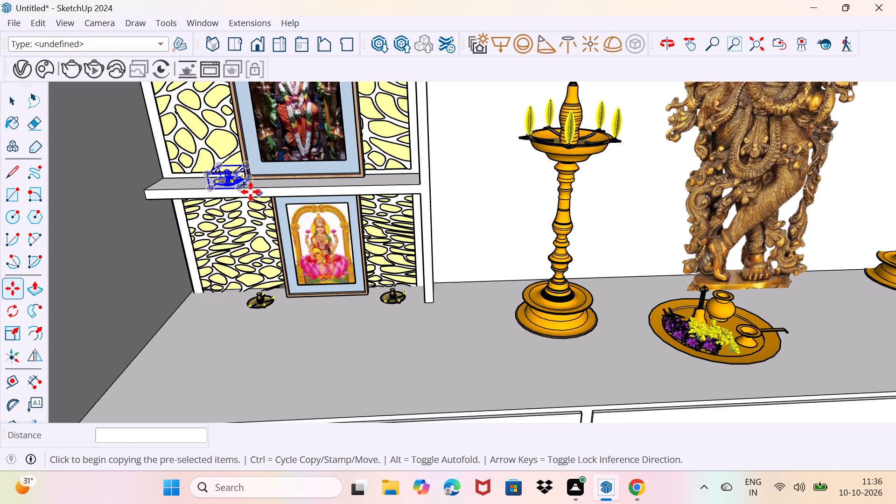
click(242, 191)
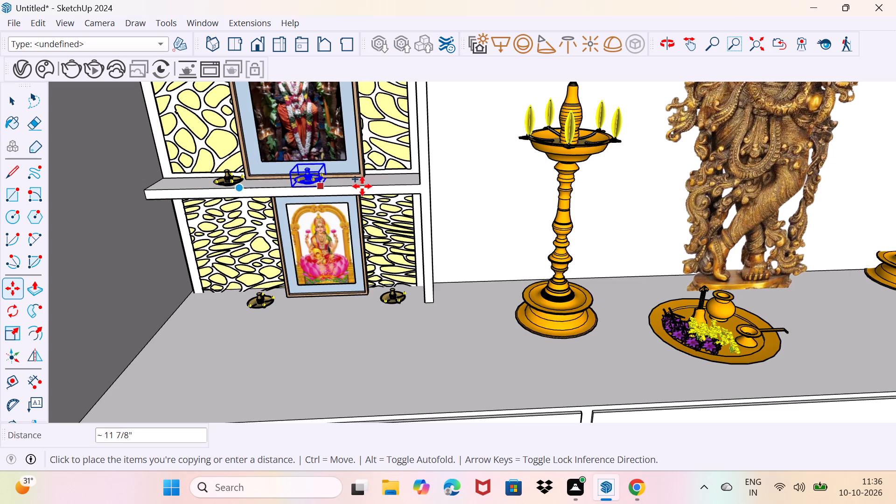
scroll(376, 182, up, 3)
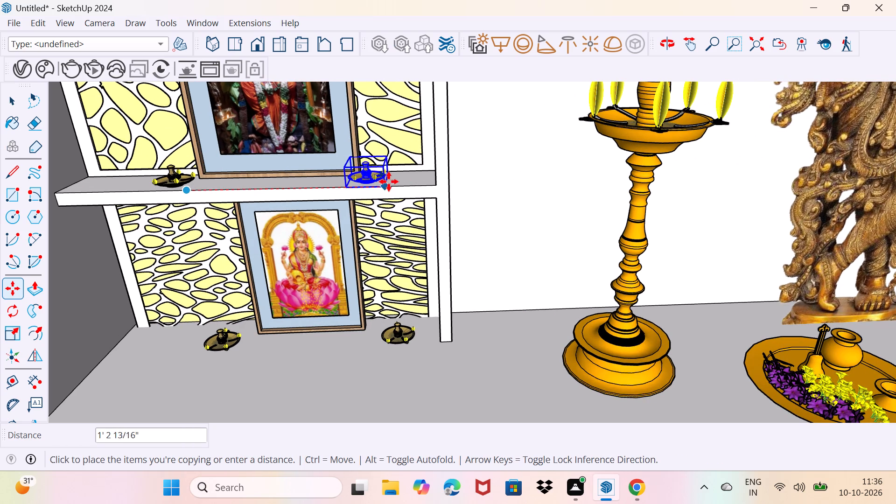
click(401, 181)
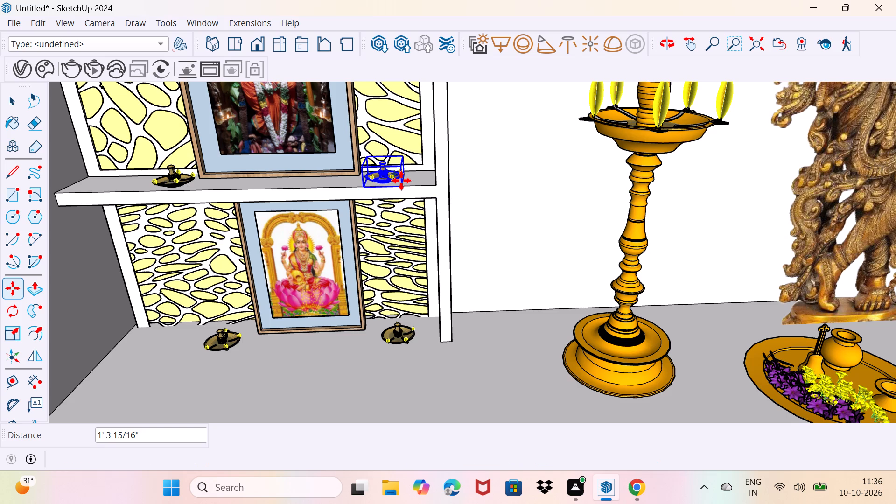
click(401, 181)
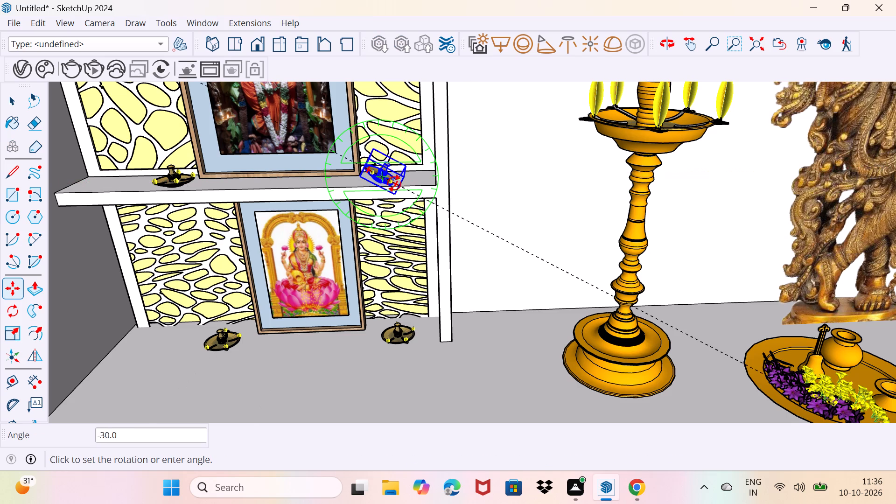
key(ctrl+z)
Copy the inner shelf dish about 2' 4 1/4" up onto the next shelf, beside the red deity frame.
click(401, 188)
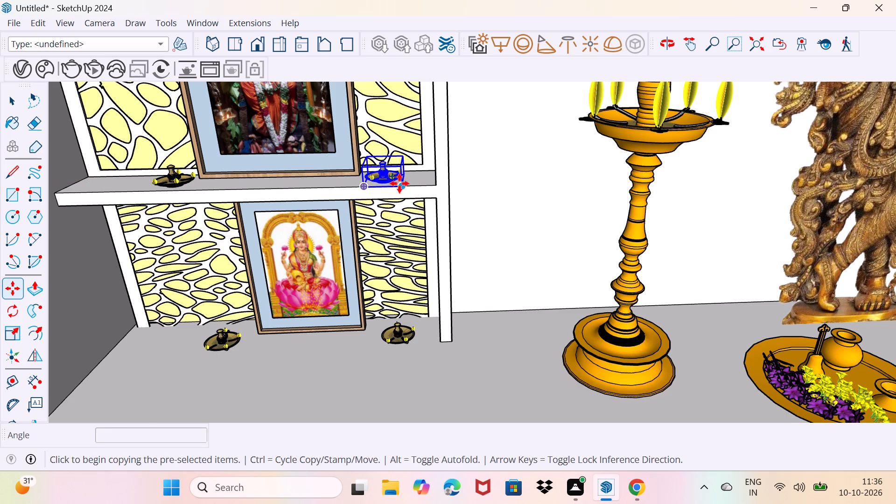
scroll(388, 154, down, 7)
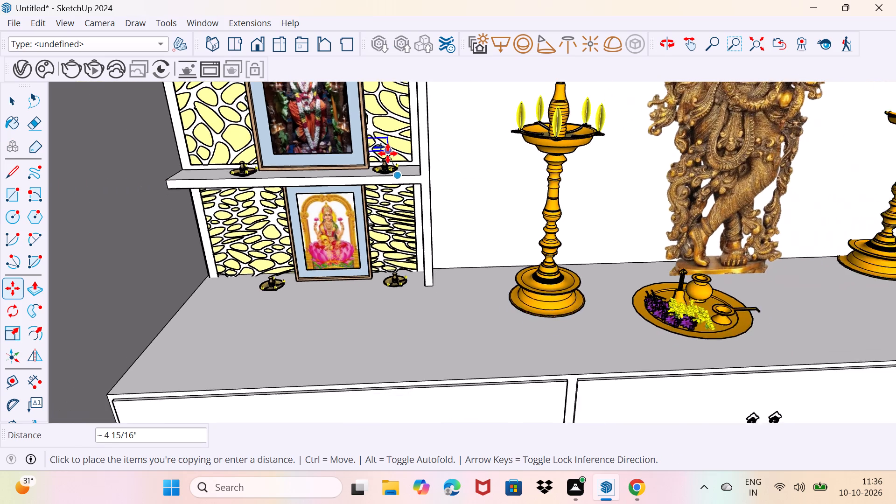
scroll(388, 154, down, 3)
middle_drag(387, 154, 376, 311)
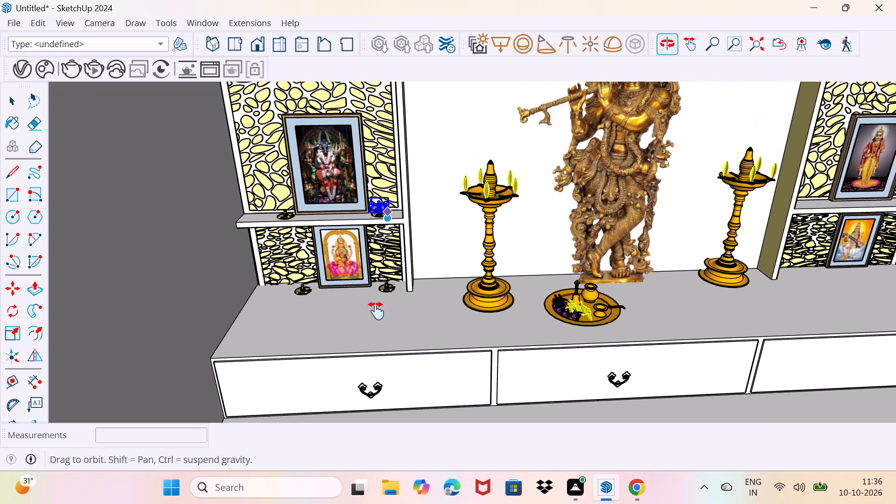
middle_drag(376, 311, 392, 370)
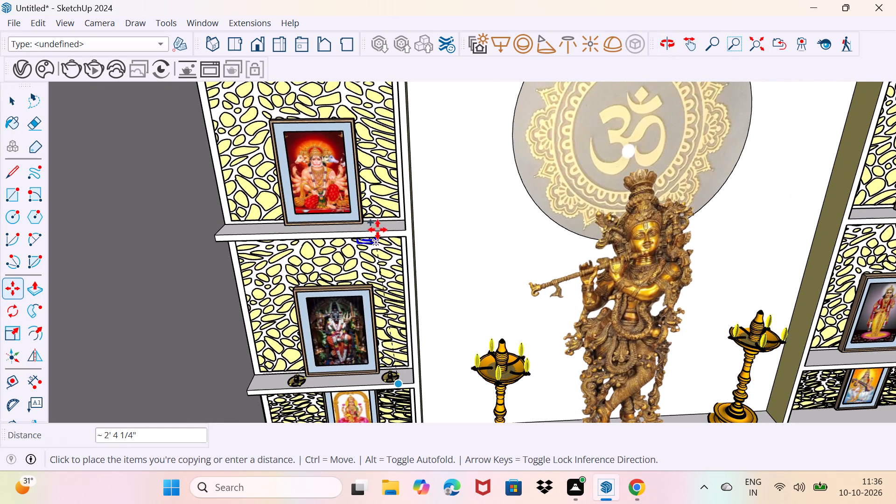
scroll(379, 229, up, 4)
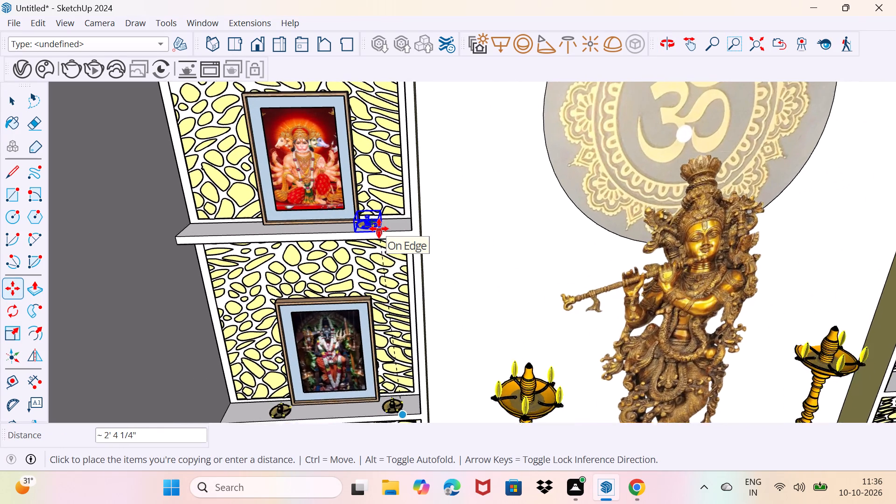
click(379, 229)
click(379, 229)
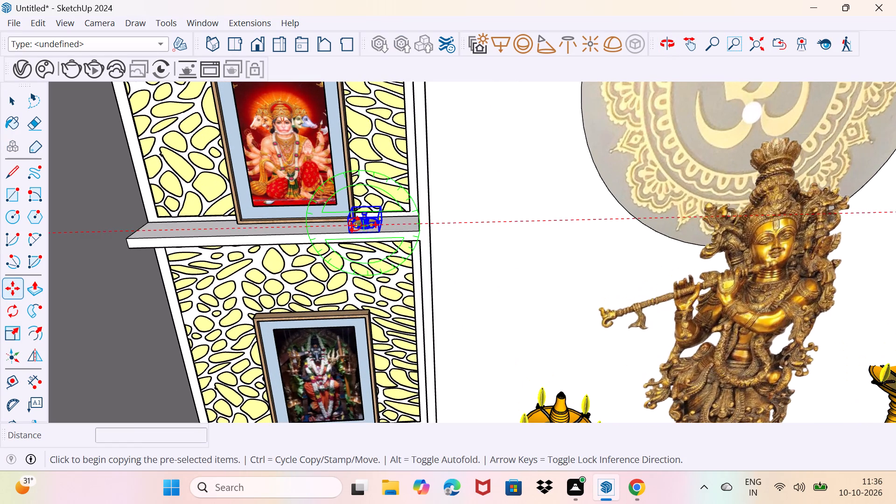
key(ctrl+z)
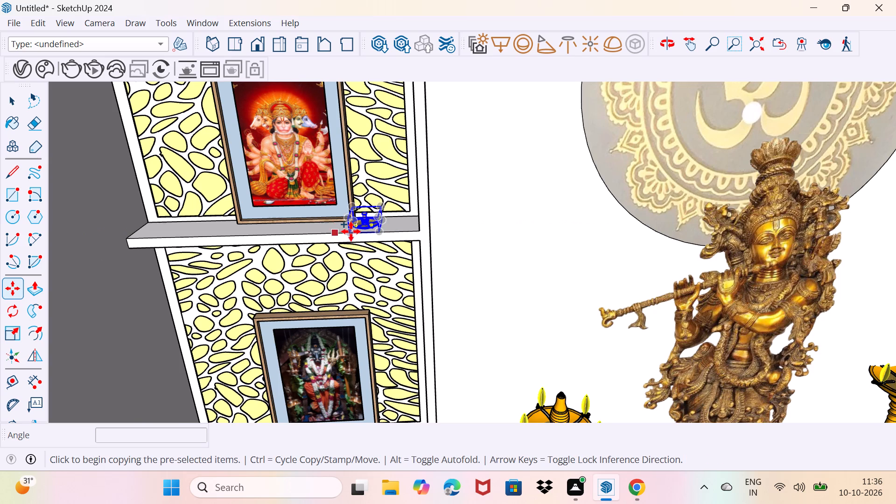
Copy that dish about 1' 2 3/8" along the shelf to the outer side of the red deity frame.
scroll(351, 231, up, 3)
click(351, 231)
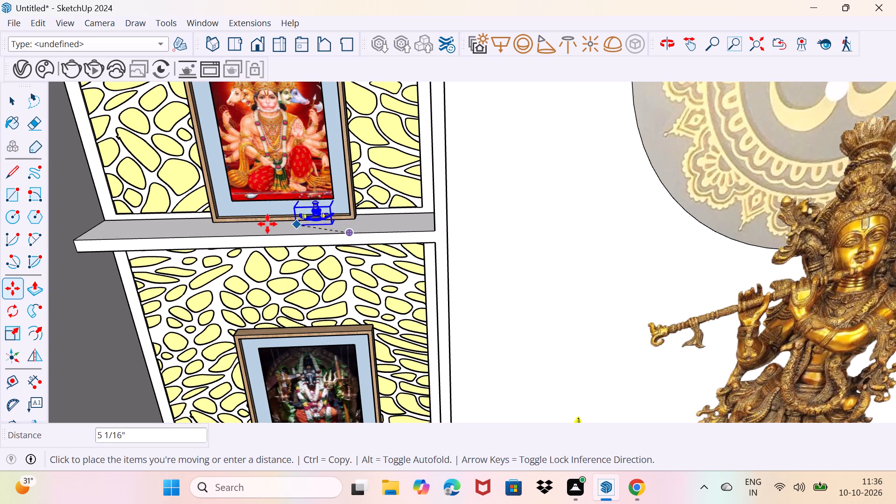
click(163, 234)
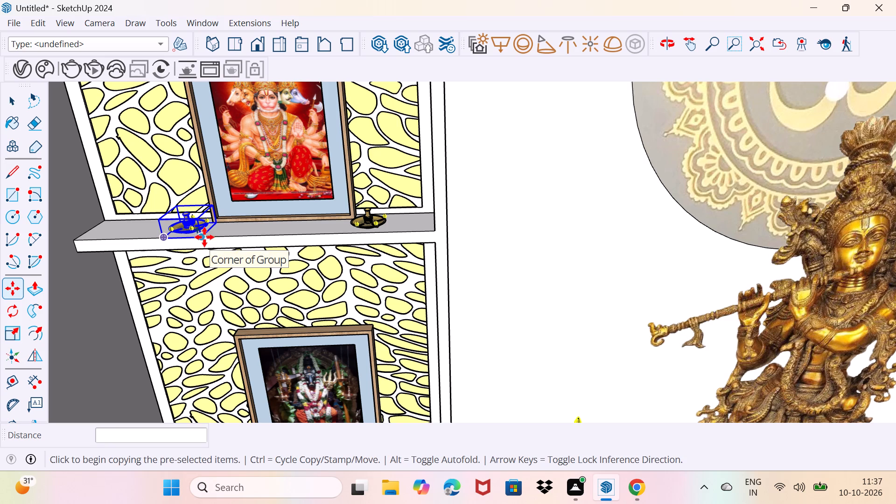
Copy the dish about 2' 4" up to the left column's top shelf, and about 1' 3 1/2" across it to flank the frame.
click(204, 236)
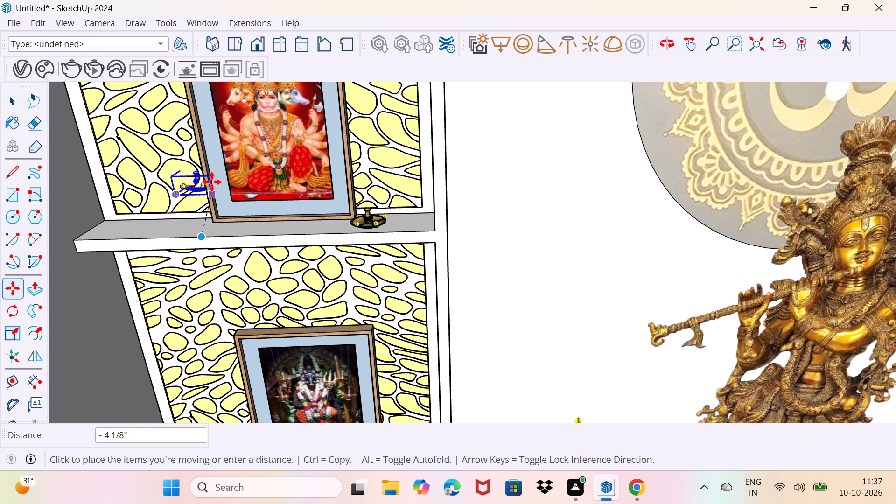
scroll(192, 203, down, 3)
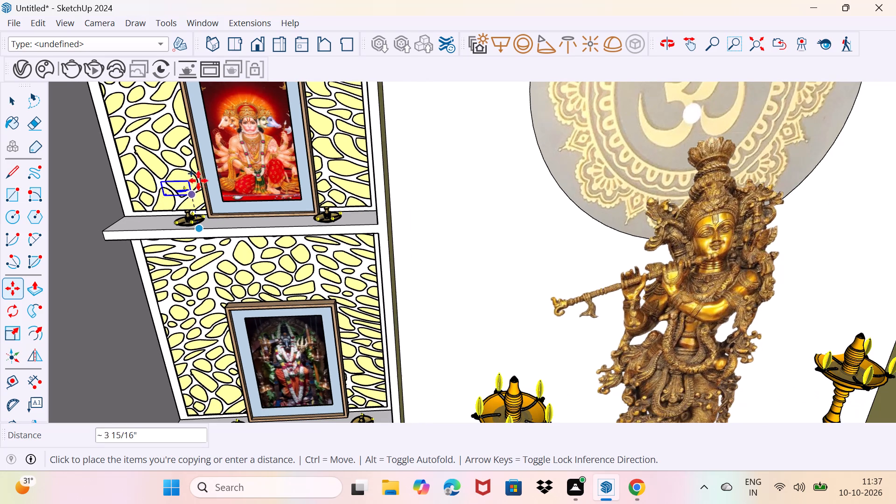
shift+middle_drag(198, 181, 227, 400)
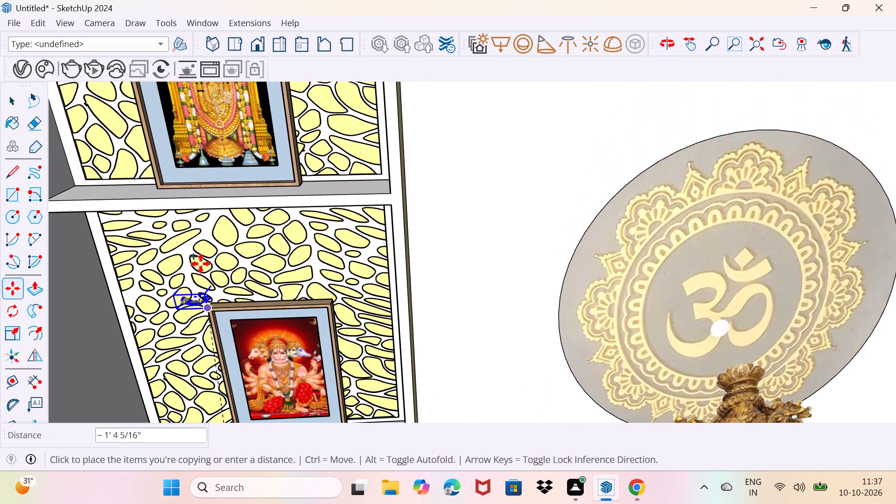
scroll(156, 194, up, 2)
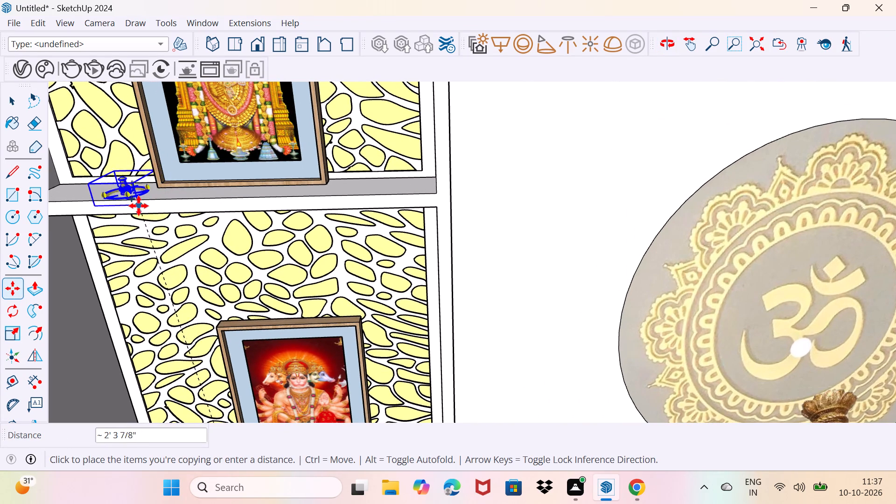
click(136, 199)
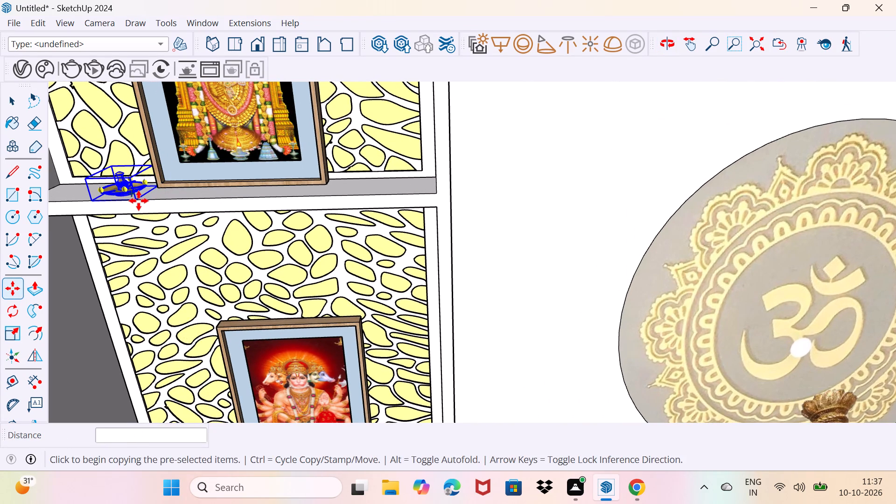
click(139, 201)
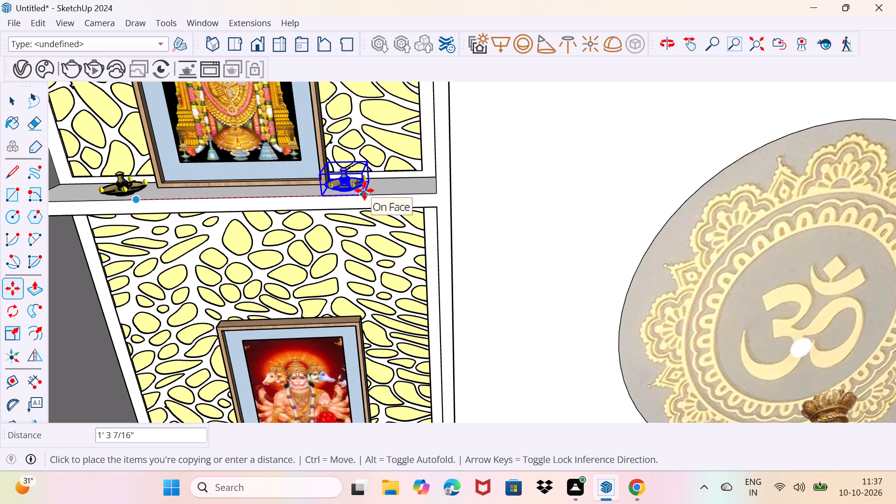
click(366, 190)
Copy the dish about 6' 11 15/16" over to the right column's top shelf, and about 1' 5 3/8" along it to flank the frame.
click(369, 198)
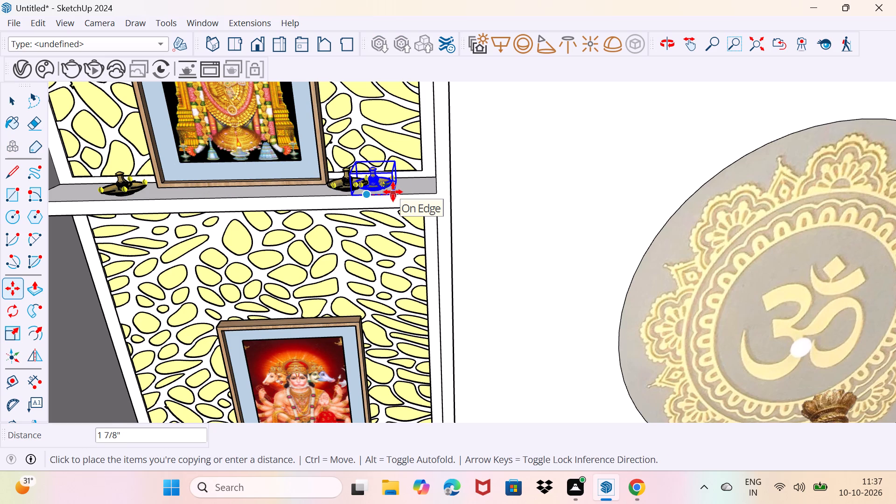
scroll(393, 192, down, 18)
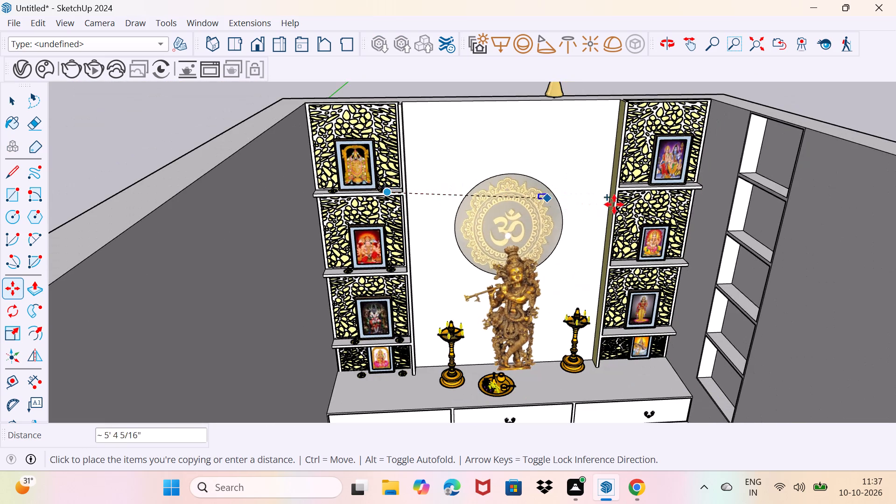
scroll(652, 189, up, 13)
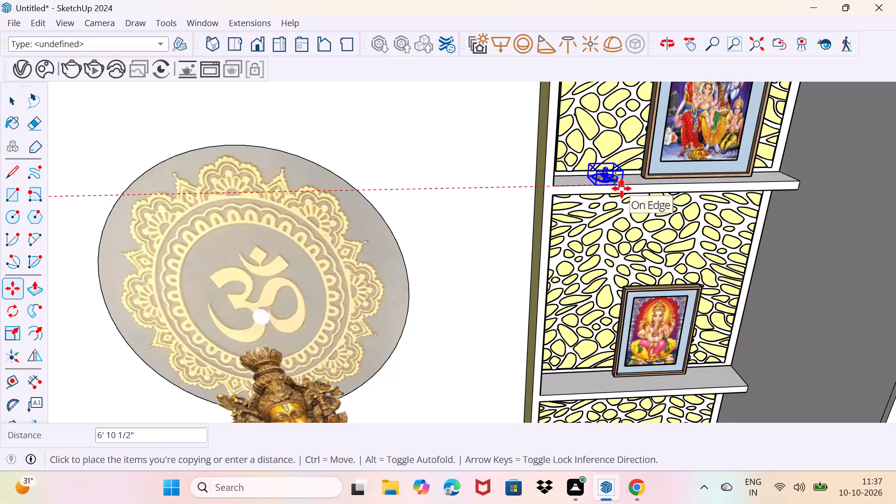
click(634, 187)
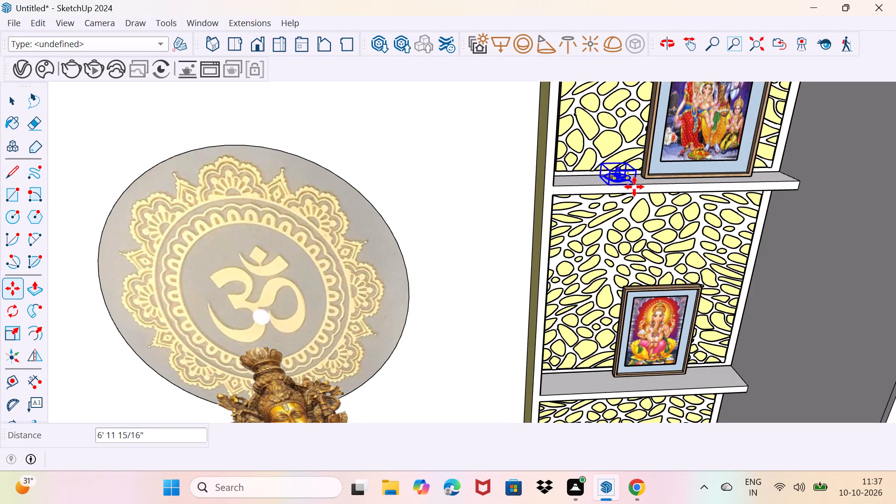
click(634, 187)
scroll(778, 175, up, 7)
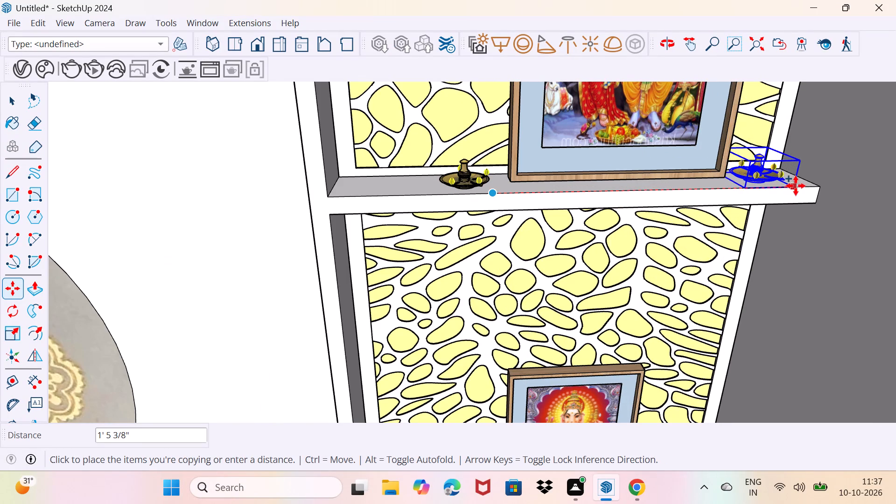
click(797, 186)
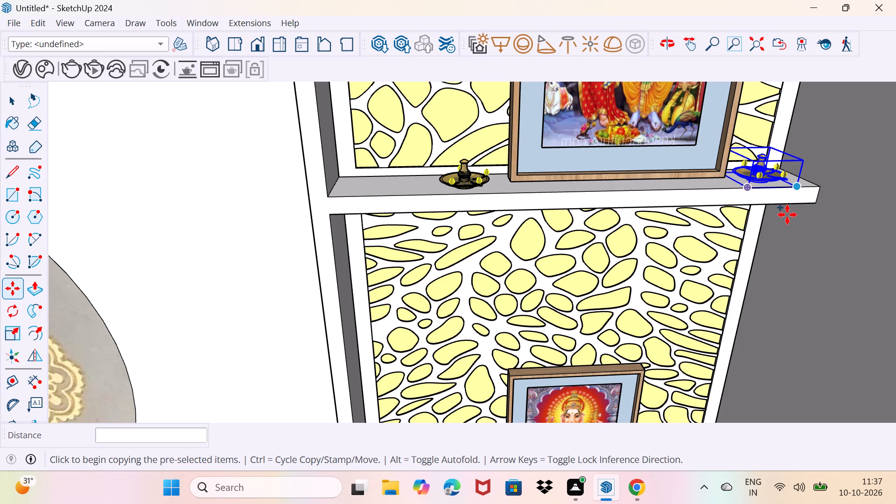
Copy the outer dish about 2' 4 5/16" down to the Ganesha frame's shelf, and across it to the frame's inner side.
click(799, 189)
scroll(781, 223, down, 4)
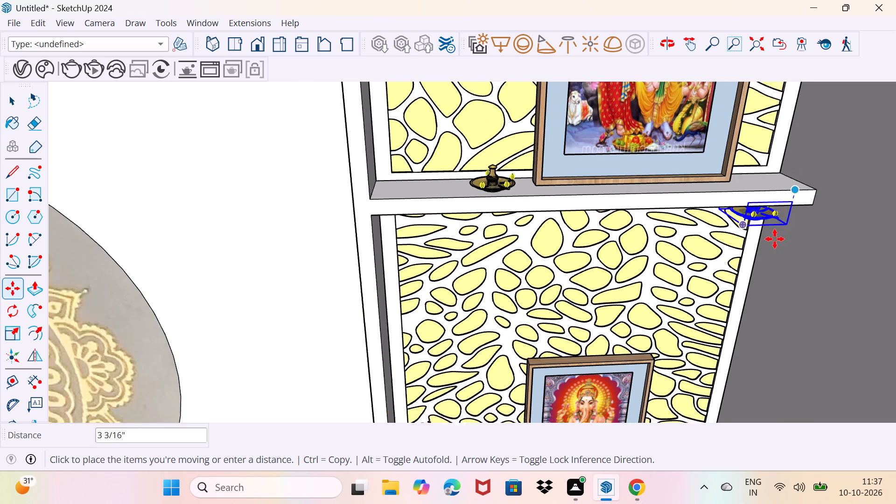
scroll(775, 239, down, 8)
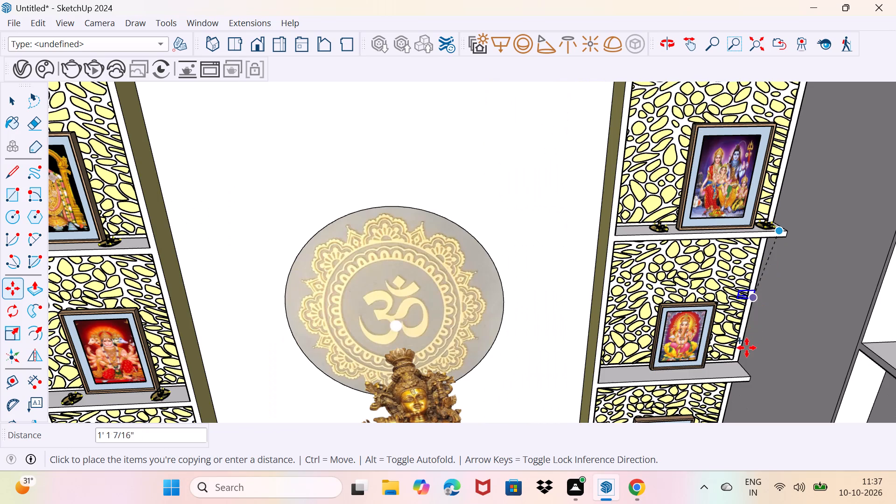
shift+middle_drag(743, 360, 729, 226)
scroll(717, 248, up, 2)
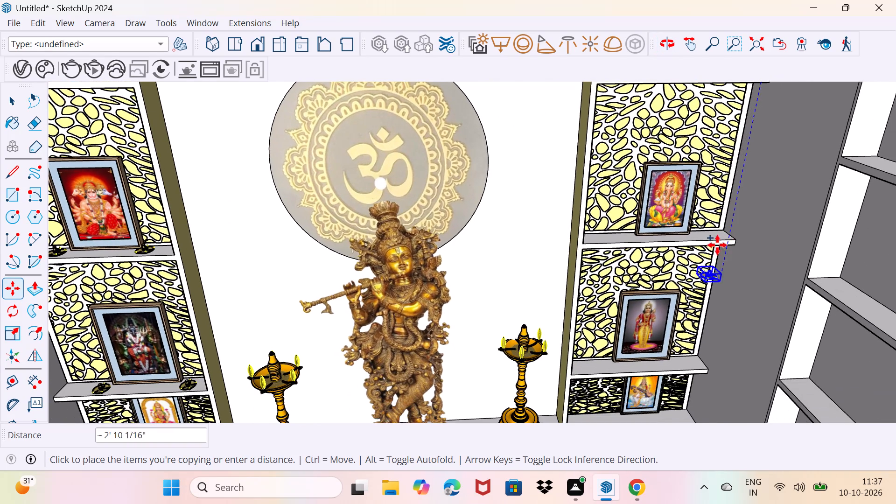
scroll(717, 245, up, 6)
click(716, 233)
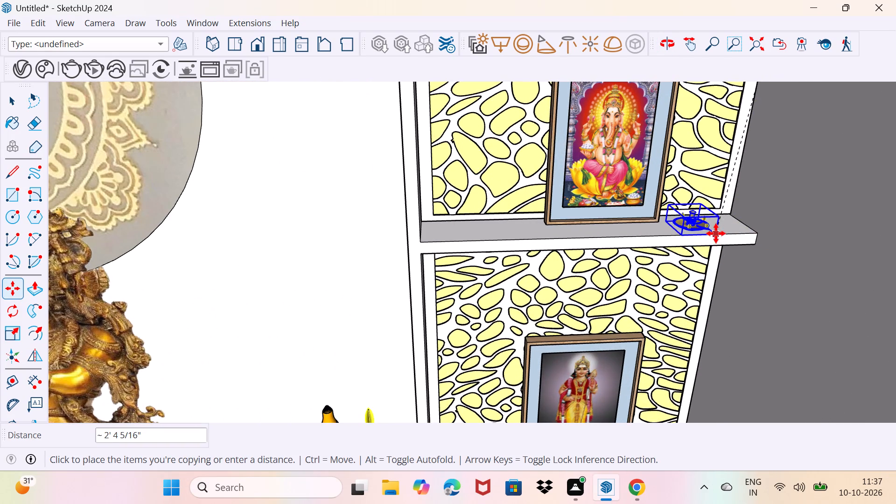
click(716, 233)
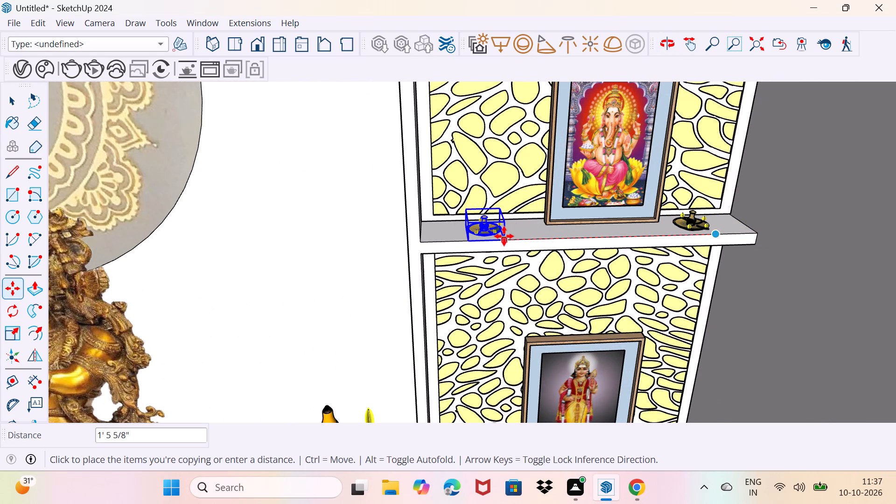
click(524, 233)
click(524, 233)
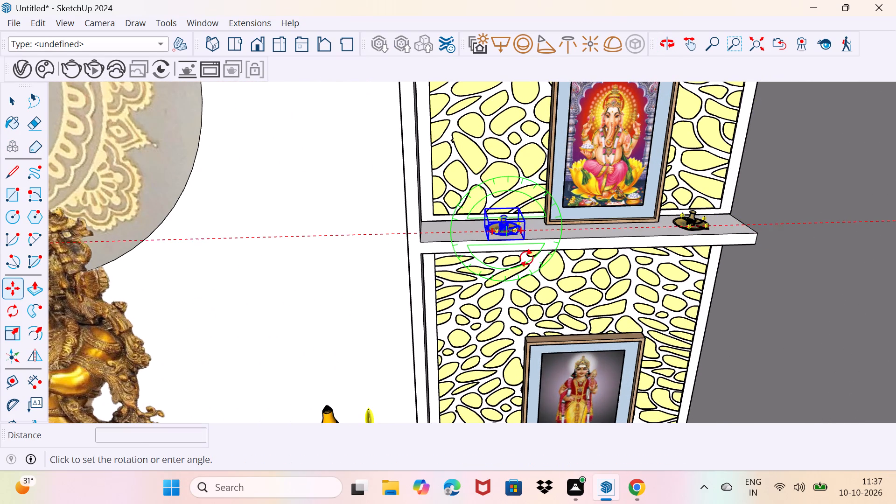
key(ctrl+z)
Copy the inner dish about 2' 4 1/4" down to the next shelf, and about 1' 4 1/4" across it to flank the third deity frame.
scroll(526, 245, up, 2)
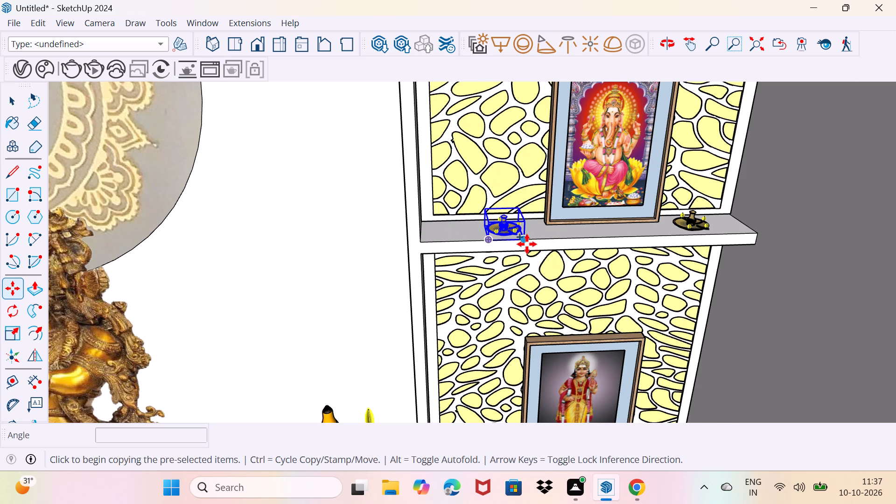
scroll(527, 244, up, 2)
click(526, 240)
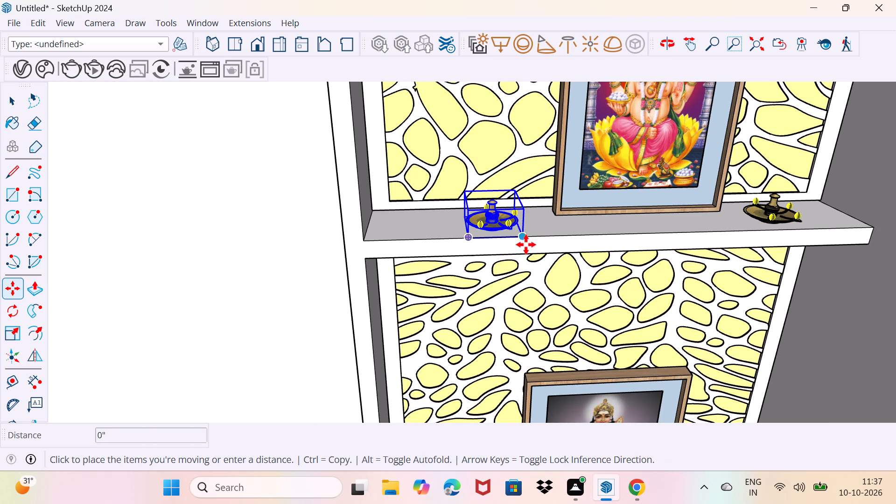
scroll(527, 290, down, 6)
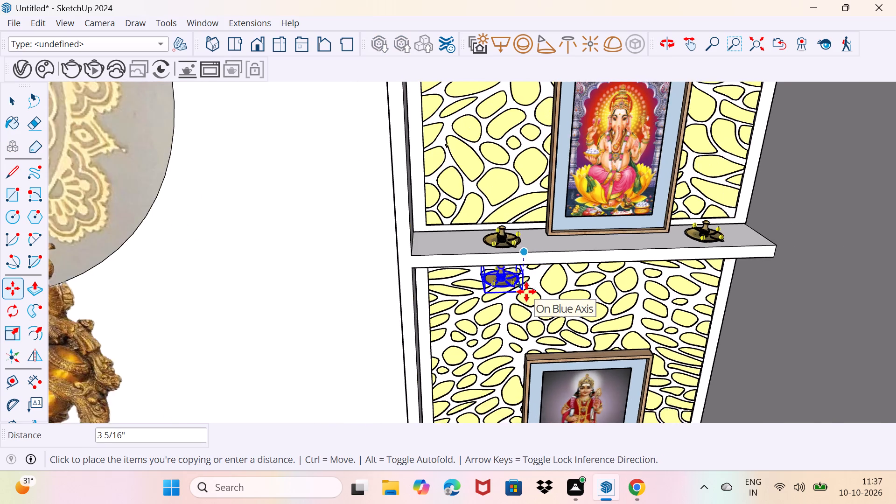
scroll(526, 292, down, 3)
shift+middle_drag(526, 316, 525, 105)
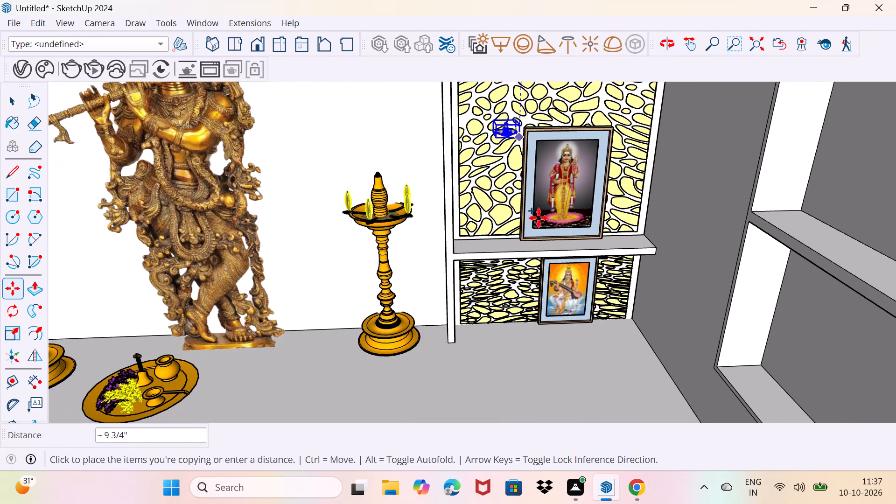
scroll(522, 252, up, 5)
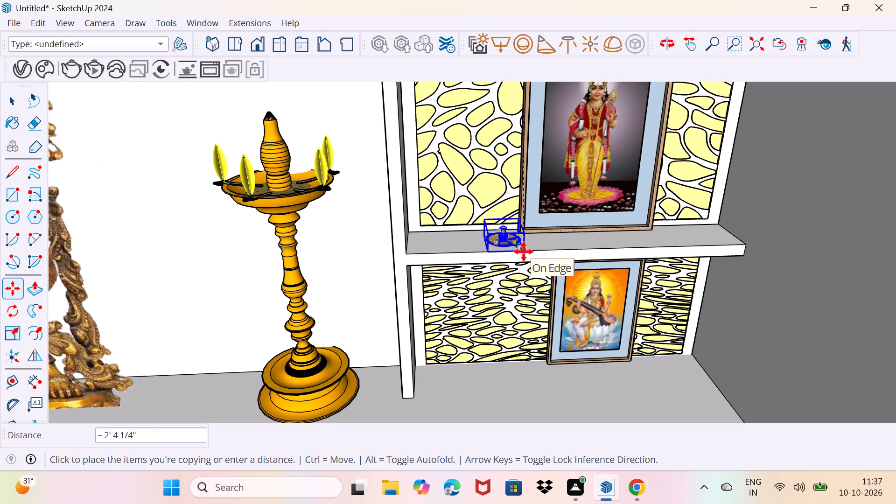
click(518, 251)
click(518, 251)
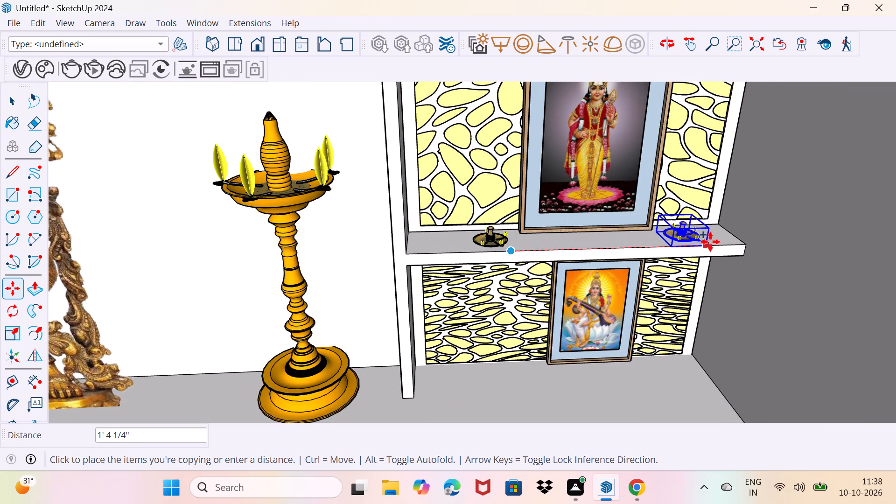
click(711, 241)
click(711, 241)
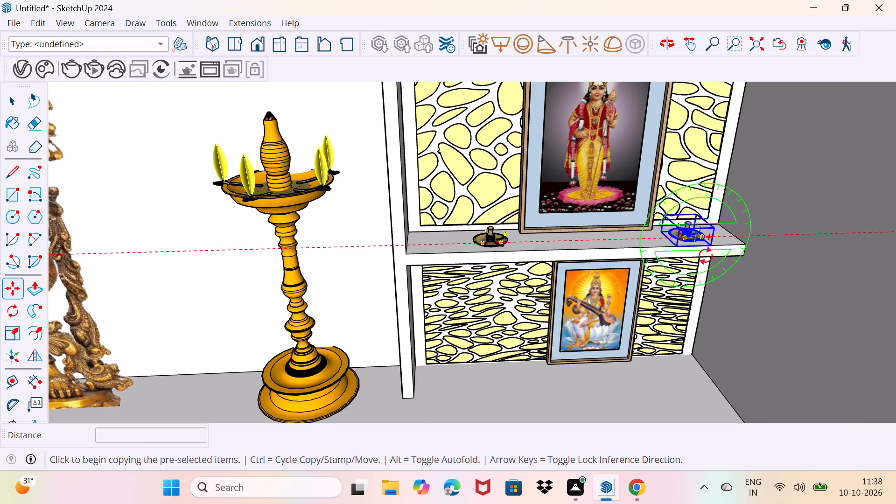
key(ctrl+z)
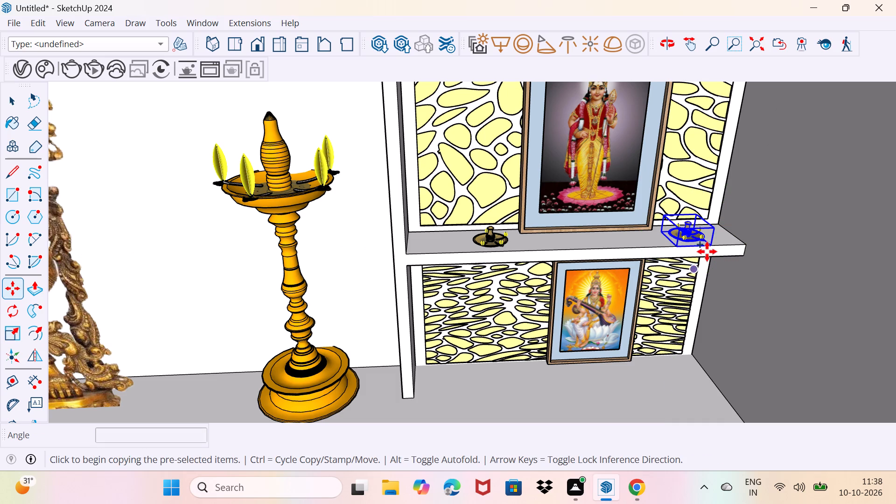
Copy the outer dish about 1' 2 1/4" down beside the right column's lowest frame, and about 1' 2 7/16" across to its inner side.
click(714, 245)
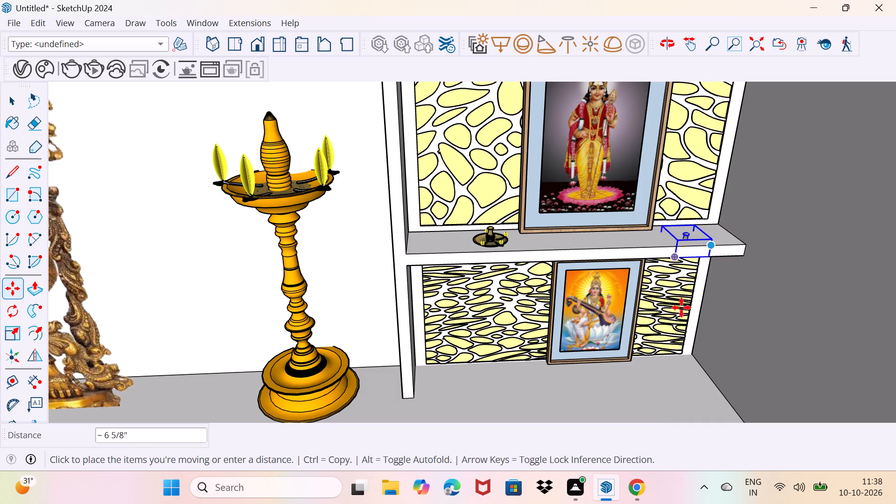
scroll(665, 370, up, 1)
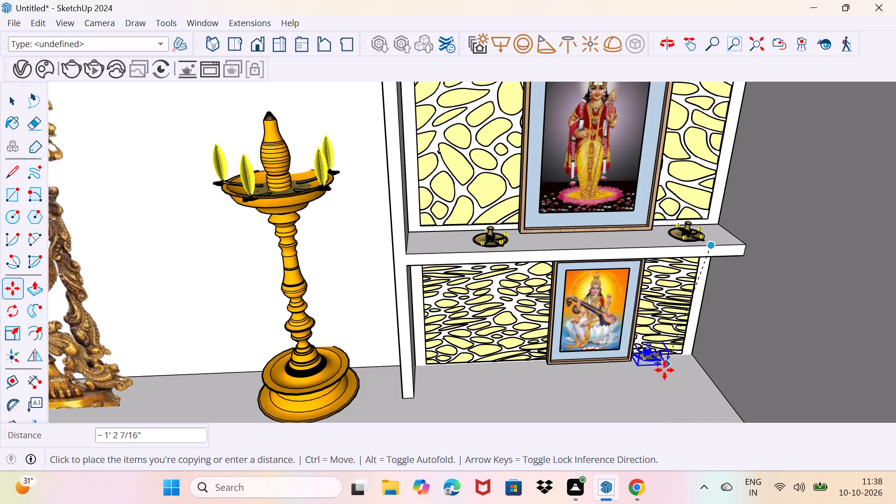
scroll(665, 370, up, 5)
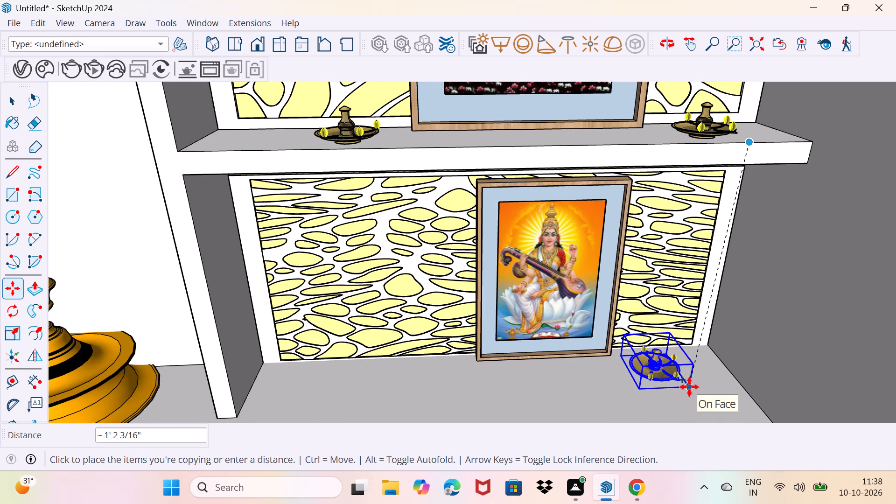
click(688, 384)
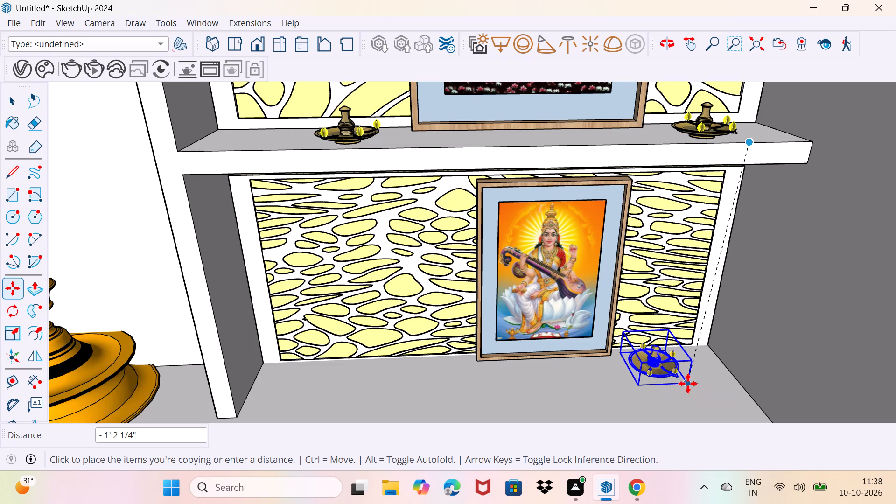
click(688, 384)
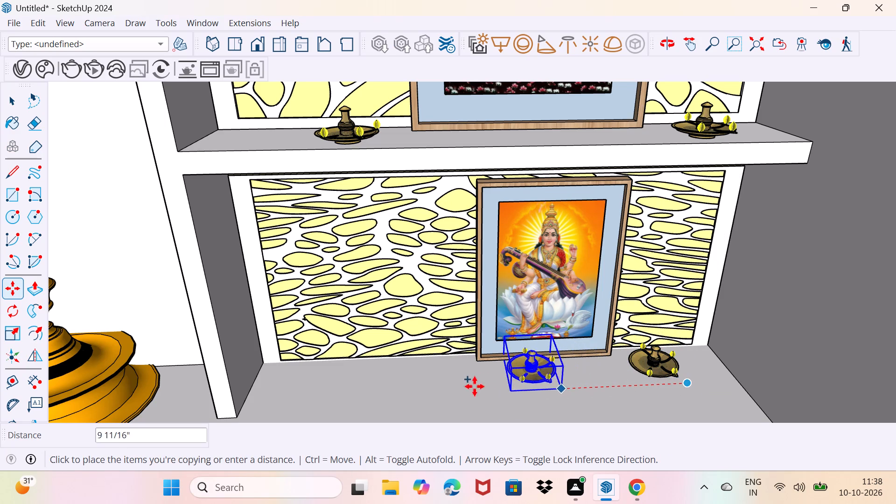
click(436, 389)
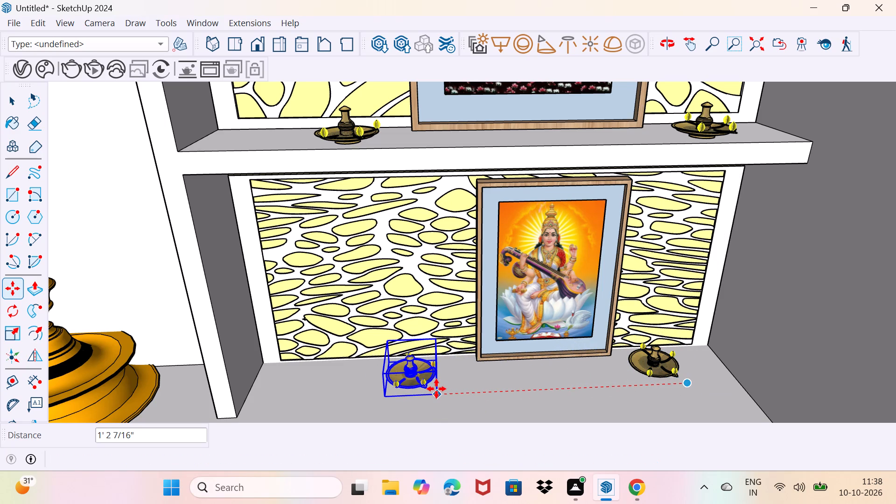
key(space)
drag(369, 385, 376, 373)
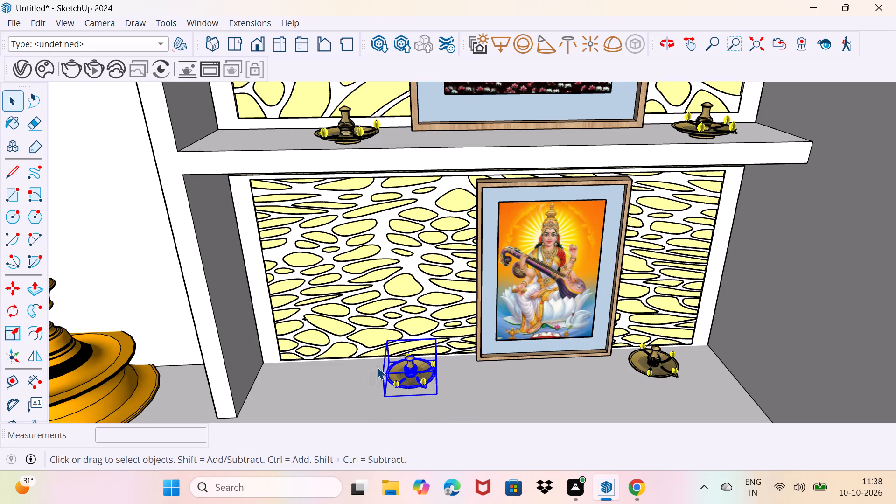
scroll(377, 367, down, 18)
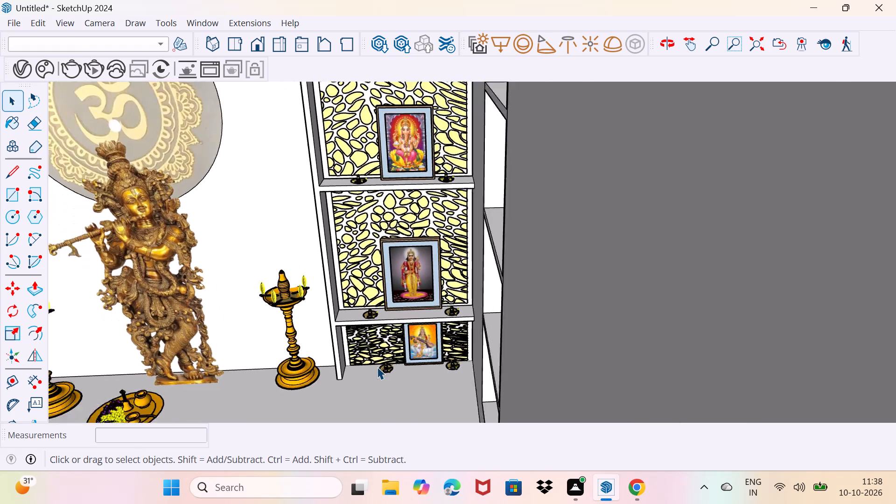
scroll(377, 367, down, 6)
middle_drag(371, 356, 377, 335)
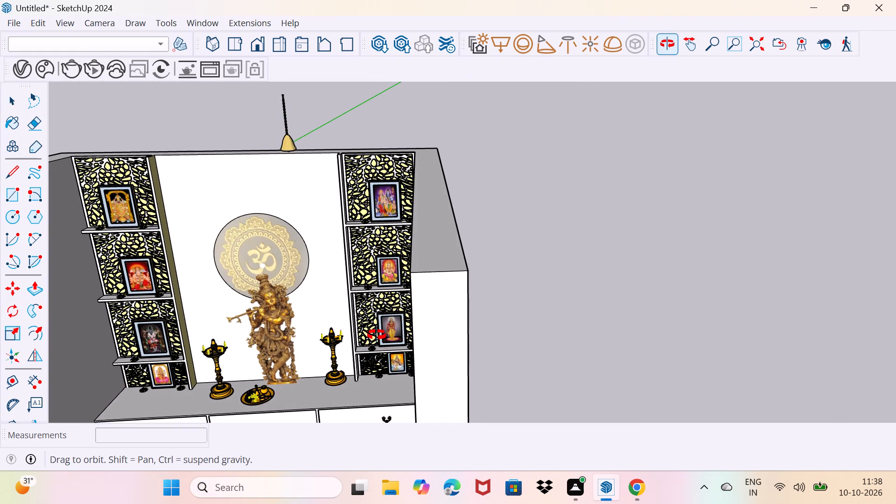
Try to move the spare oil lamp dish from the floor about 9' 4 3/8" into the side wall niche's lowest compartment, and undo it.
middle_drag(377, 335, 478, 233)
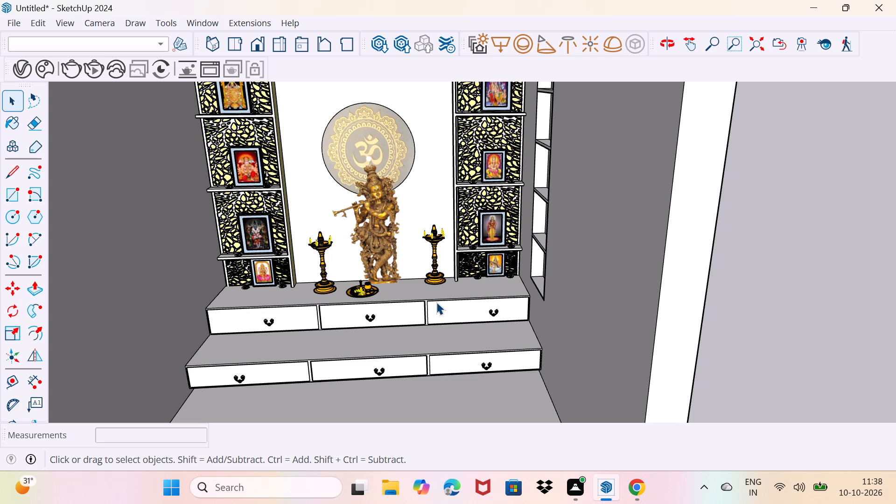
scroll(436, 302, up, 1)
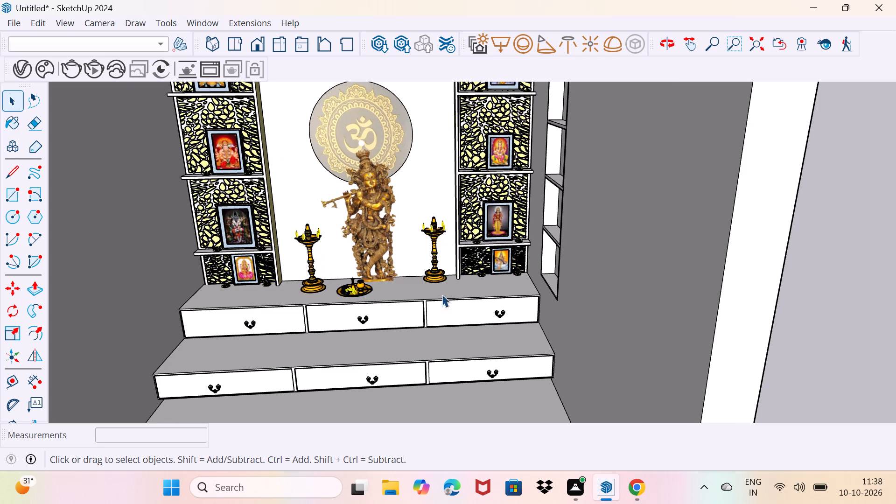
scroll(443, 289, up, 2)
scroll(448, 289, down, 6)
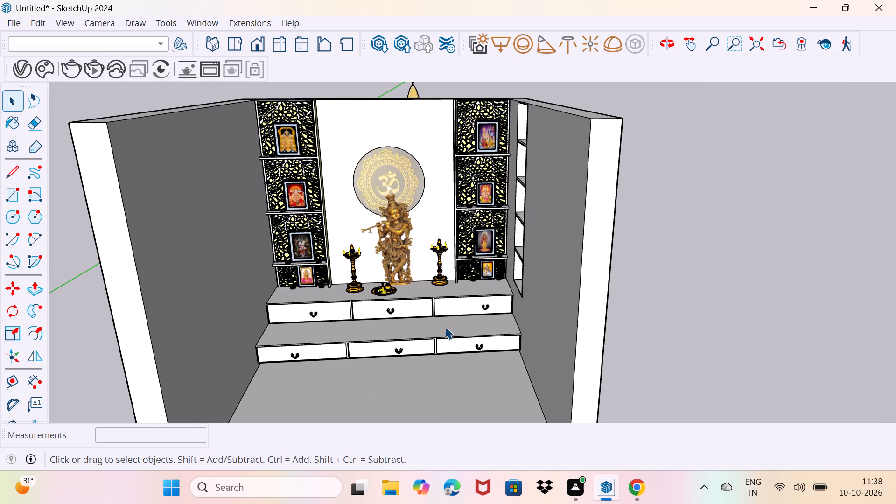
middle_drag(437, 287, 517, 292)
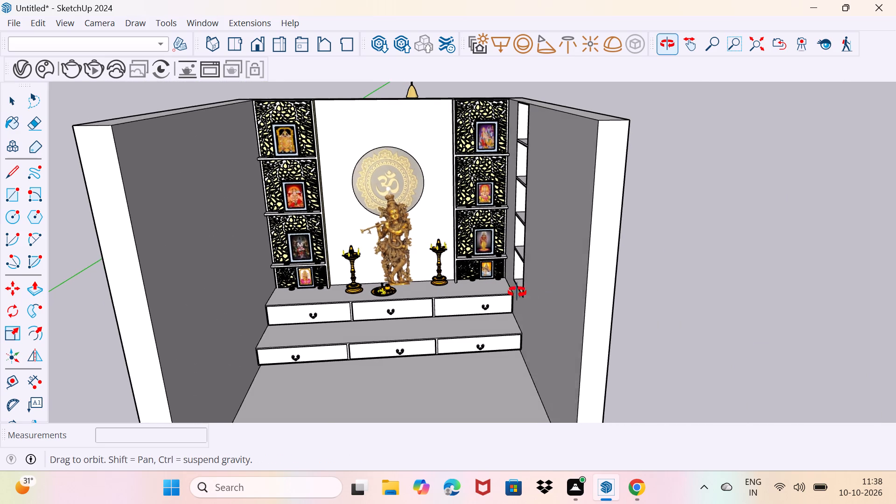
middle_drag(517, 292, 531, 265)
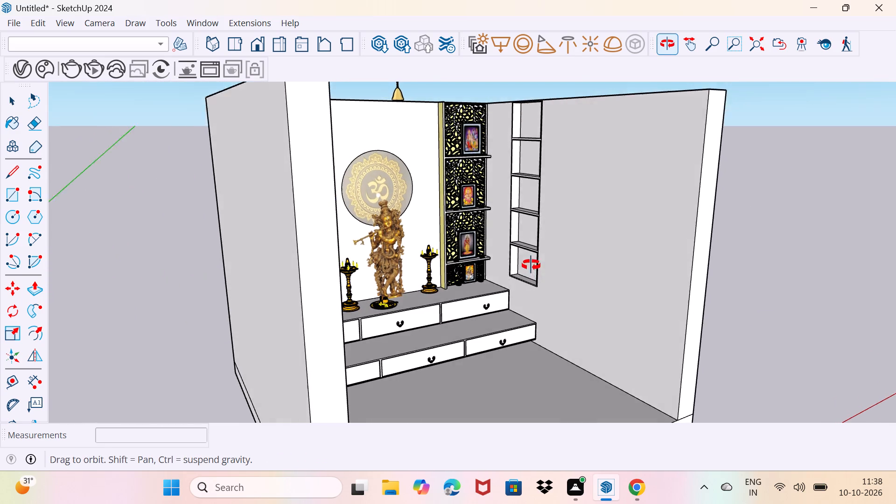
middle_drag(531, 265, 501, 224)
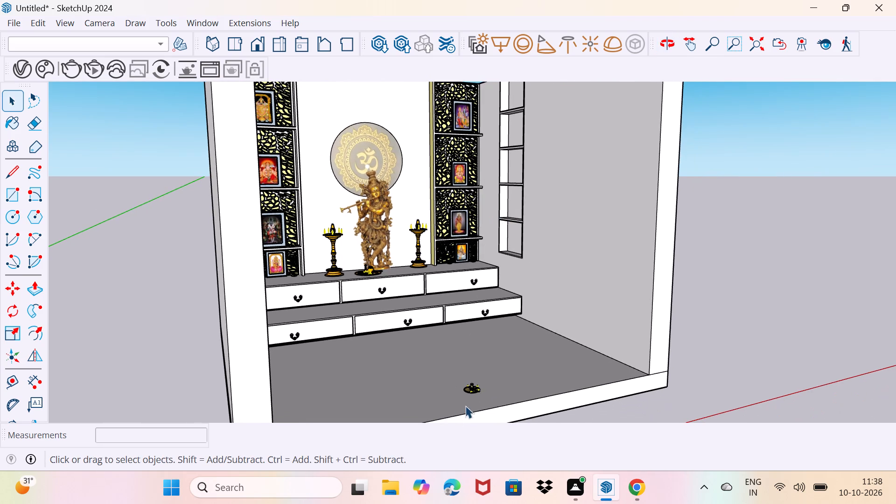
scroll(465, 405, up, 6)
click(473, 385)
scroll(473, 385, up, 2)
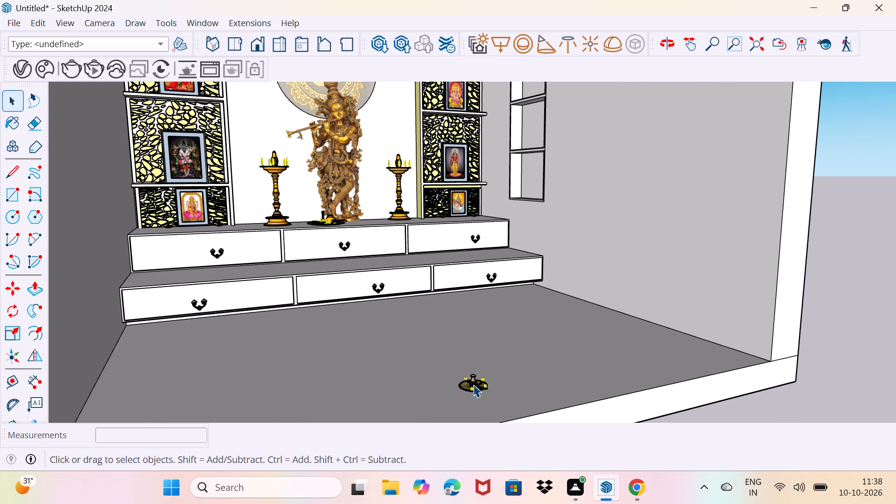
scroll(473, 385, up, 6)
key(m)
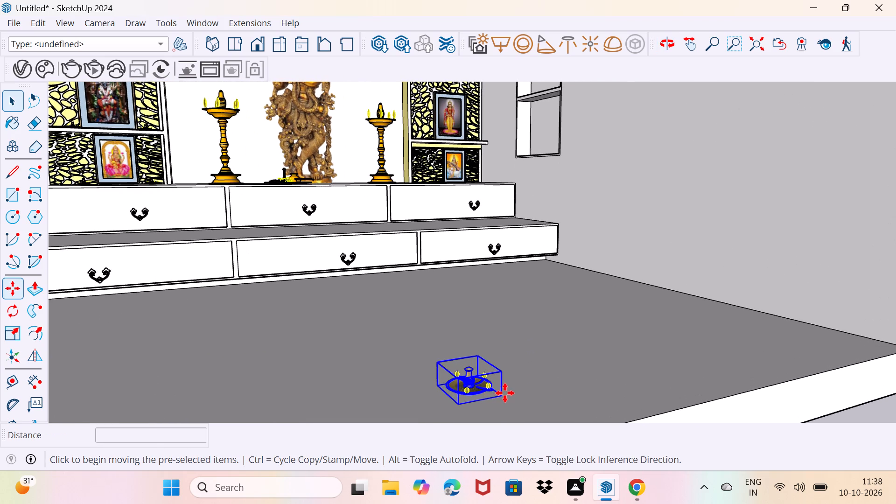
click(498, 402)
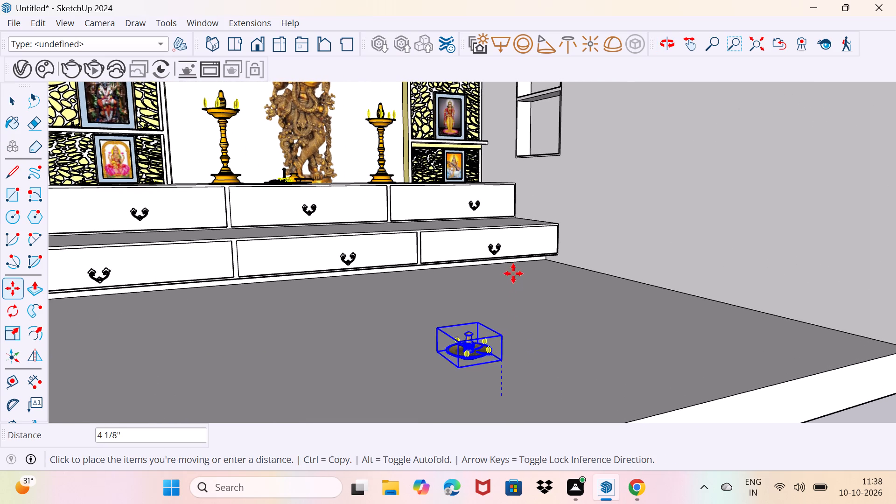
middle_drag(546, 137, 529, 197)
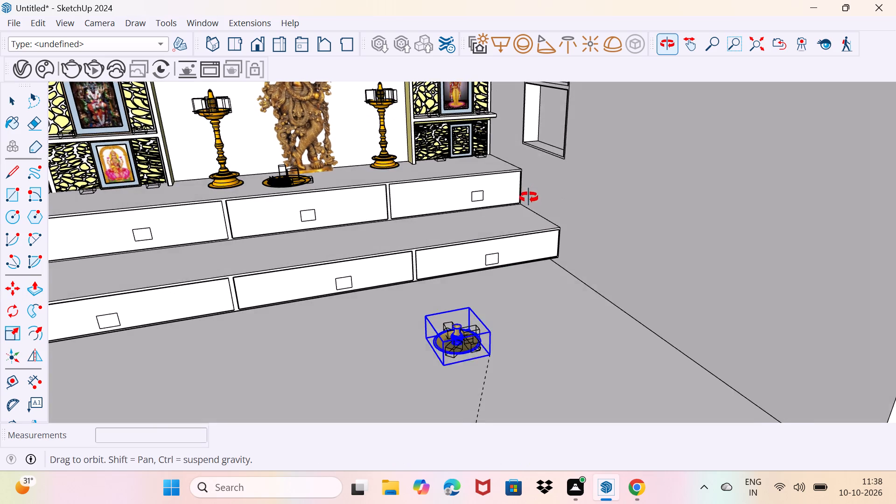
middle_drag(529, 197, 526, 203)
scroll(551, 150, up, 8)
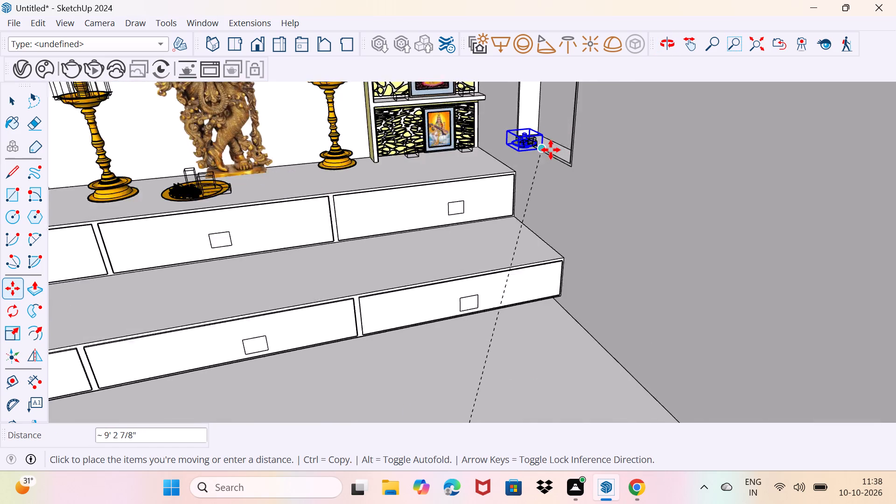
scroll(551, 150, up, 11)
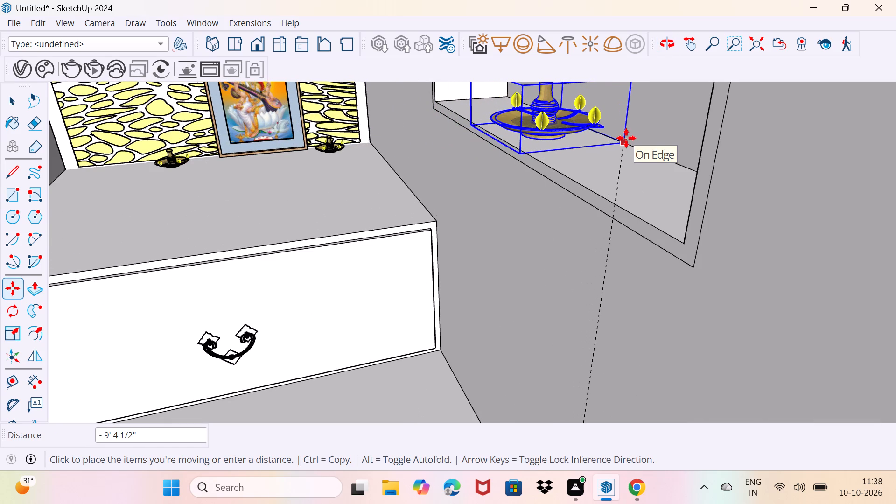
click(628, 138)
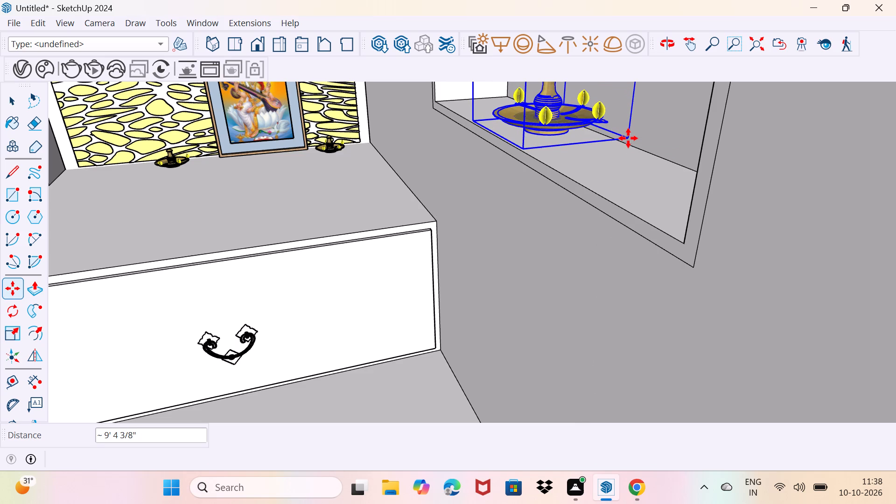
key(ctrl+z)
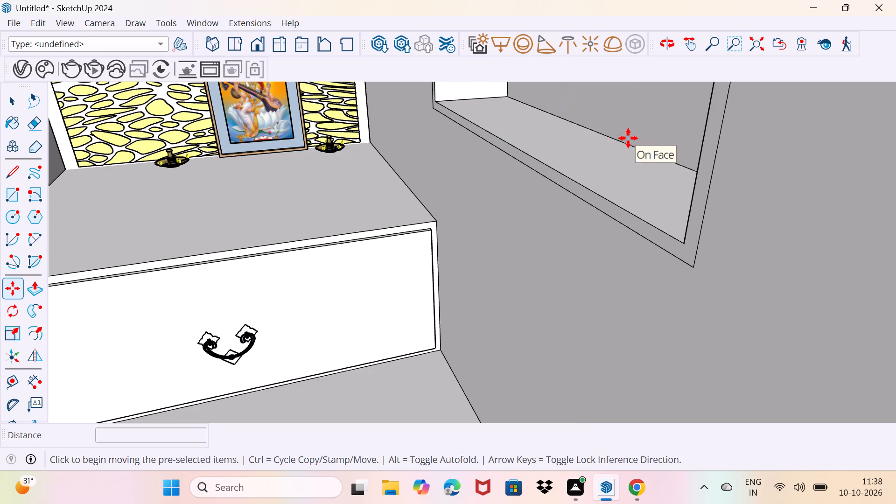
Move the spare oil lamp dish from the floor about 9' 5 11/16" onto the lowest shelf of the side wall niche.
scroll(607, 155, down, 20)
scroll(607, 155, down, 8)
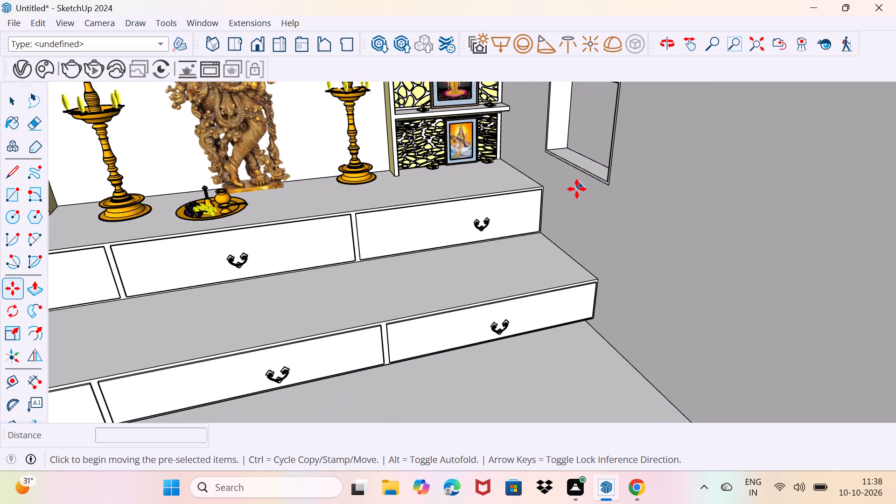
scroll(577, 189, down, 20)
scroll(577, 189, down, 3)
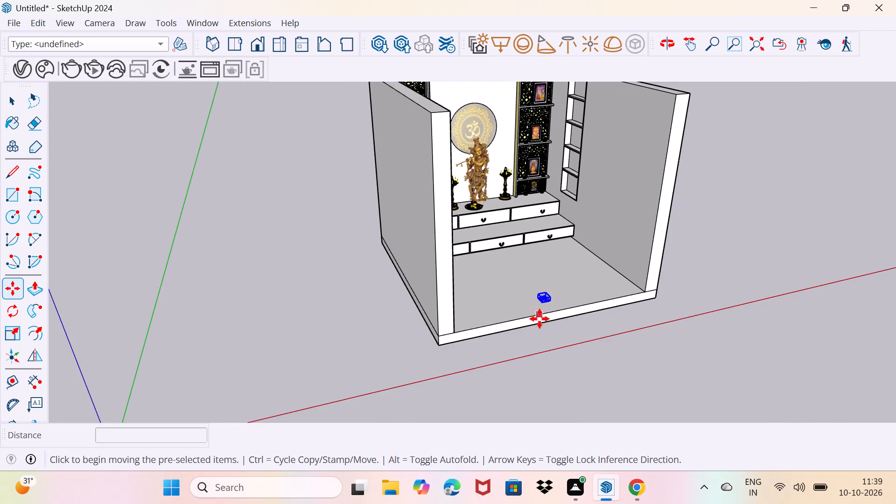
scroll(541, 315, up, 9)
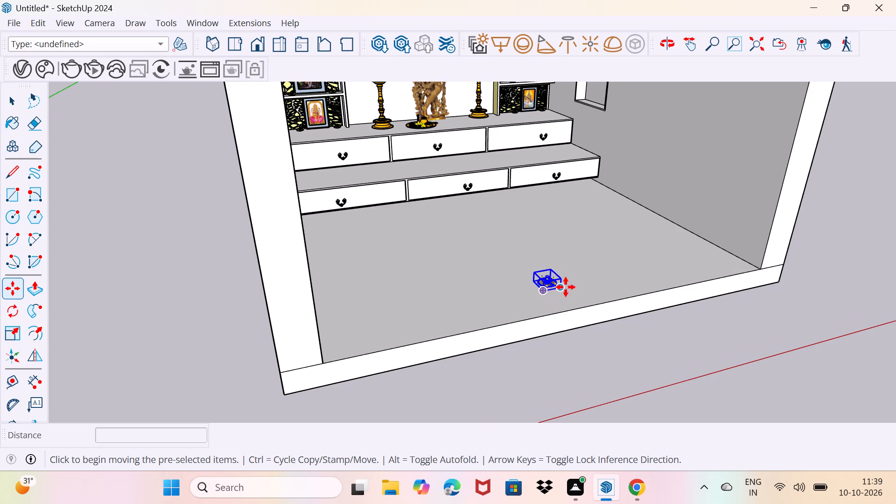
click(566, 287)
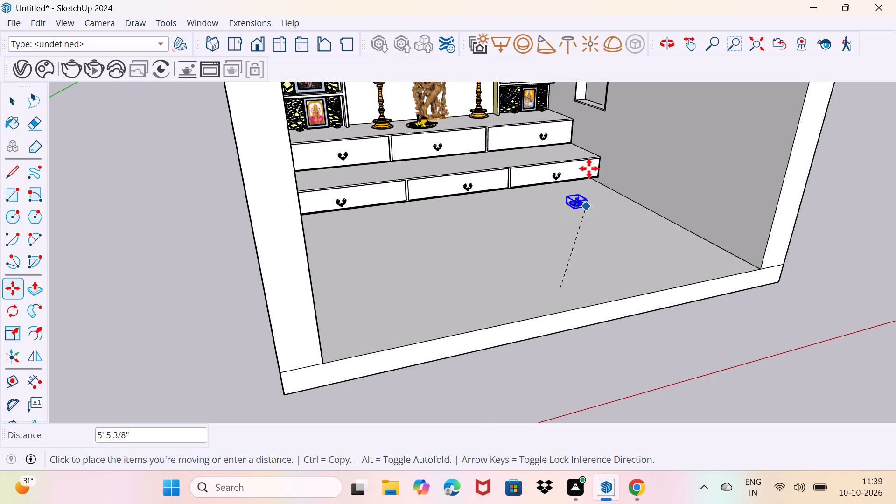
middle_drag(589, 154, 525, 308)
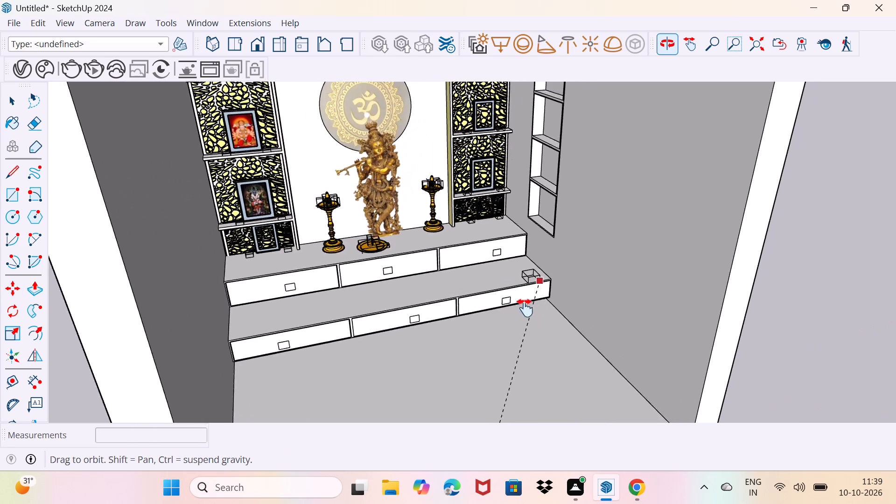
middle_drag(525, 308, 469, 384)
scroll(476, 323, up, 15)
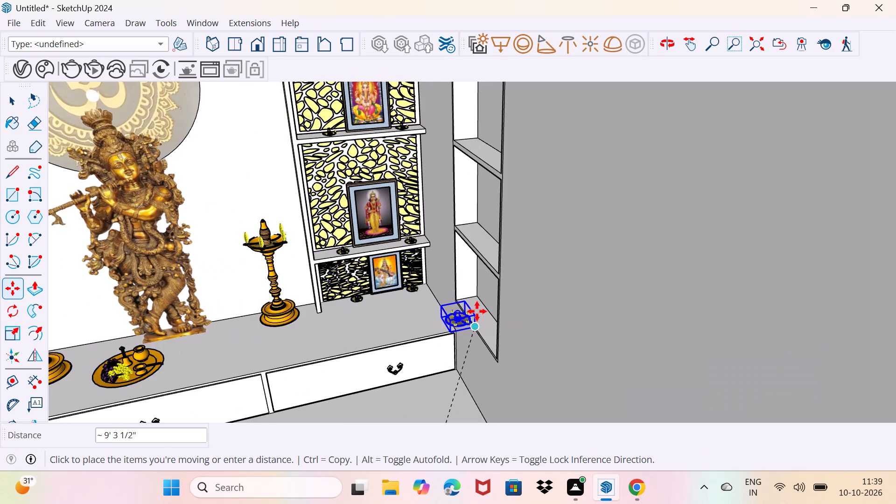
scroll(477, 311, up, 8)
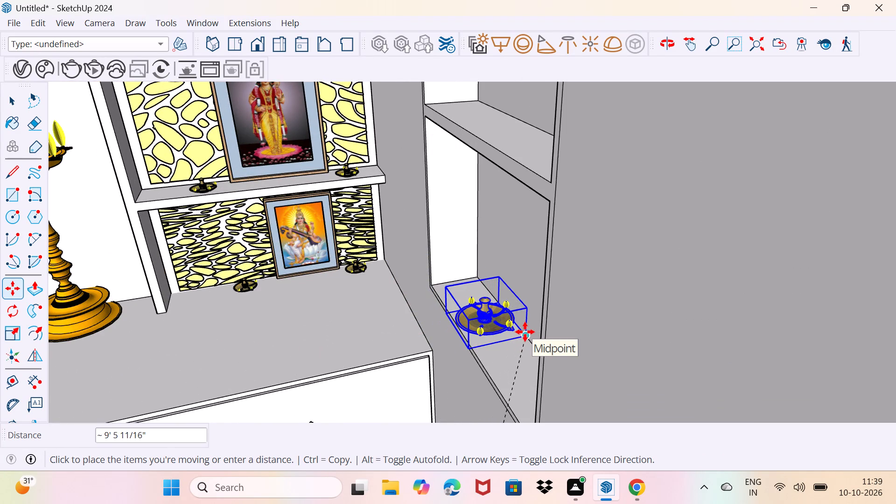
click(527, 332)
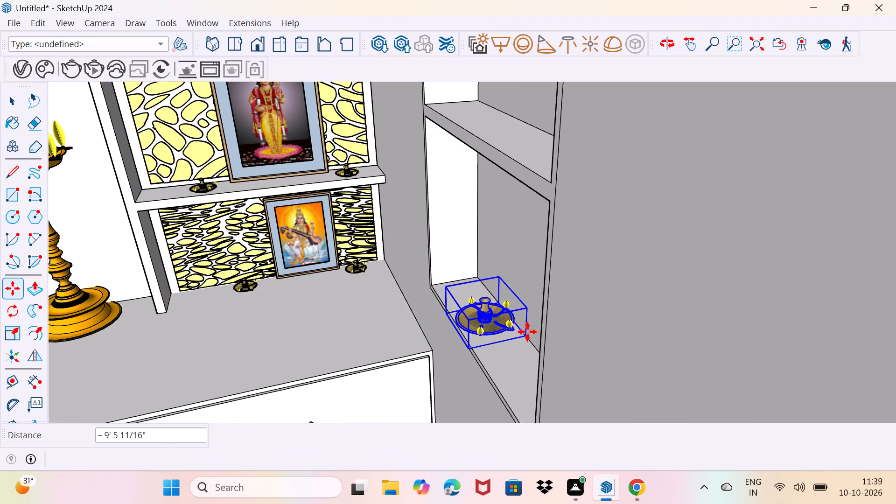
Copy the dish about 1' 6" straight up from the niche's lowest shelf to its second shelf.
click(527, 332)
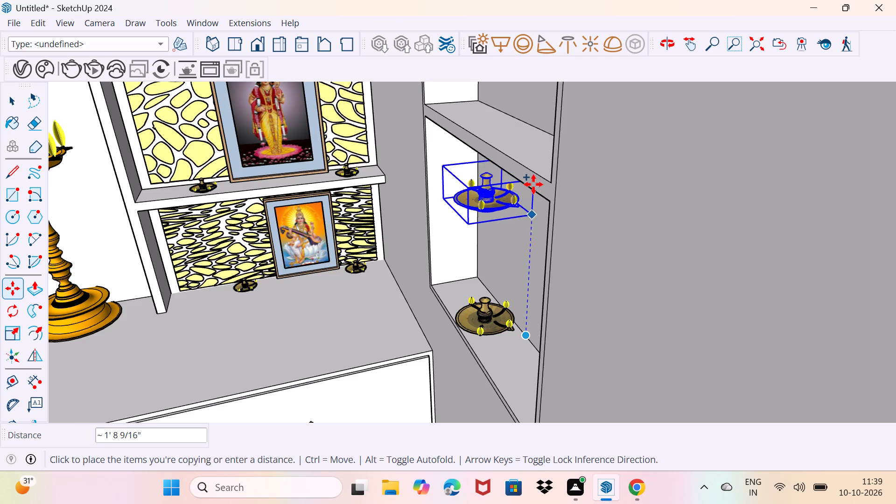
scroll(533, 184, down, 3)
middle_drag(532, 181, 564, 210)
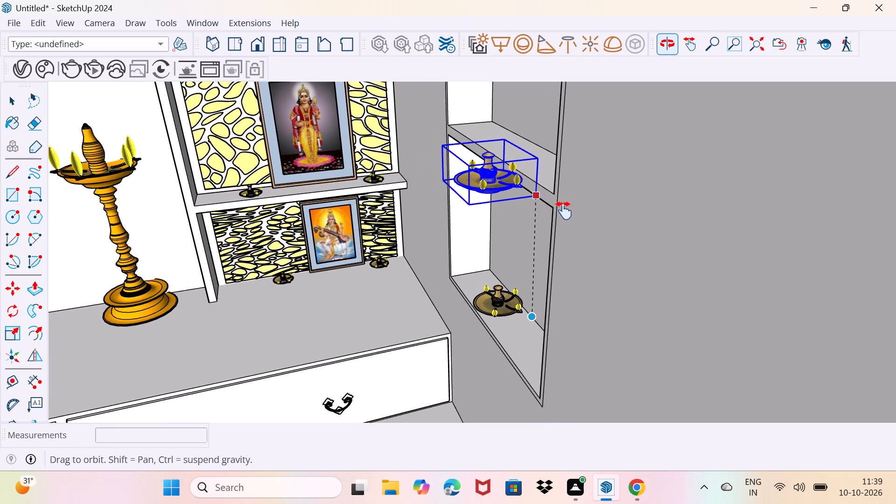
middle_drag(564, 210, 574, 360)
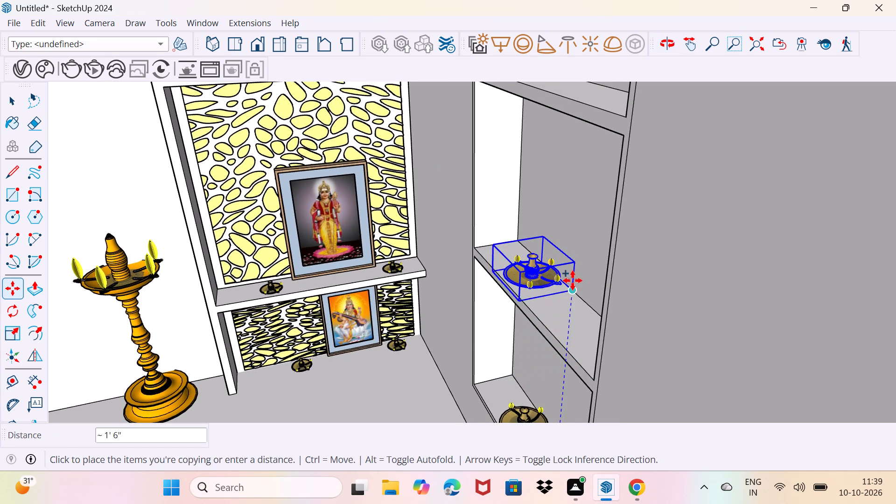
click(574, 294)
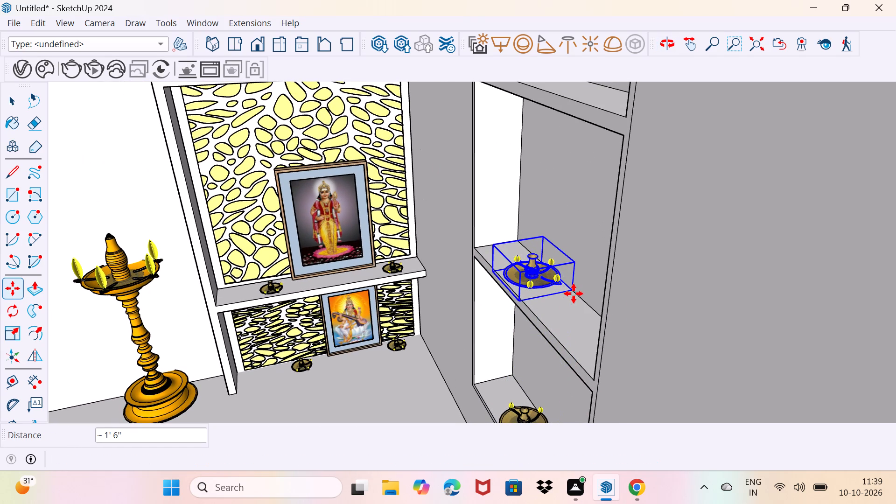
Copy the second shelf's dish about 1' 6 1/4" straight up to the niche's third shelf.
click(574, 264)
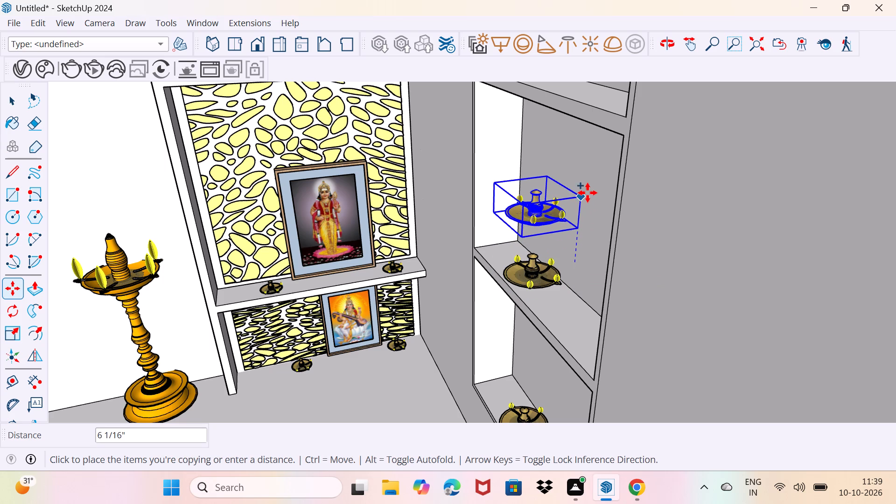
middle_drag(585, 183, 582, 300)
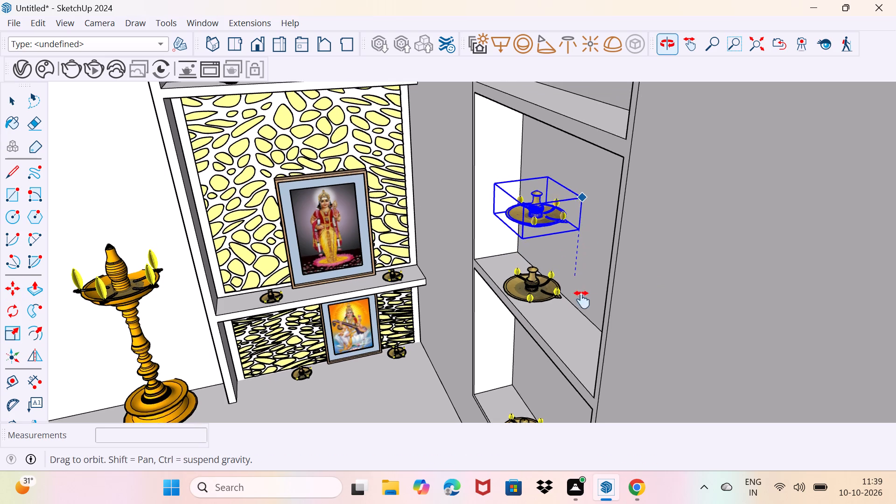
middle_drag(582, 300, 584, 399)
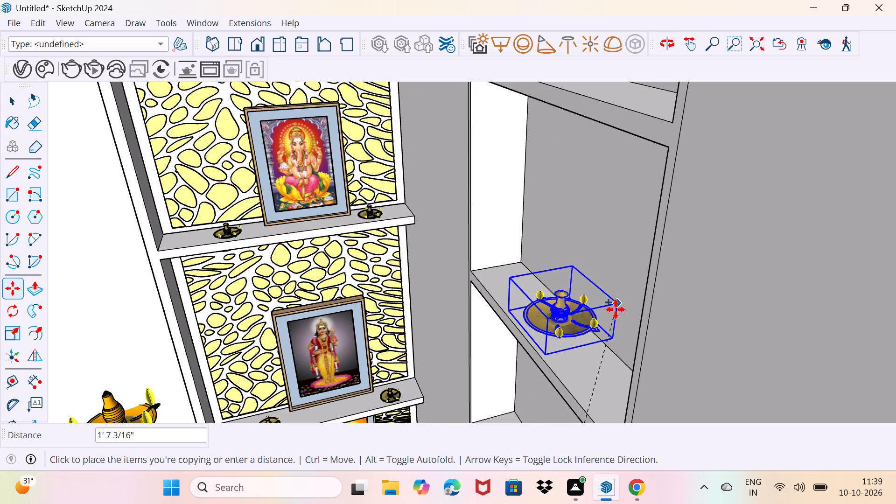
click(615, 315)
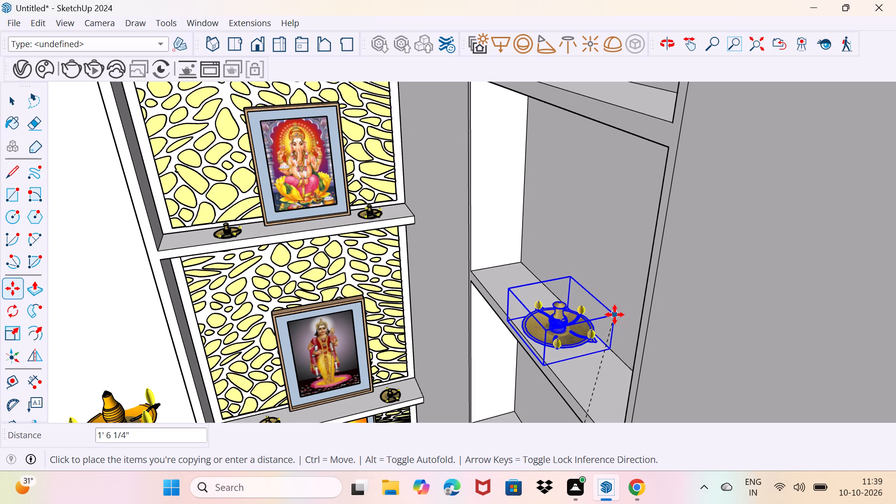
Copy the third shelf's dish about 1' 6 1/4" straight up to the niche's fourth shelf.
click(615, 315)
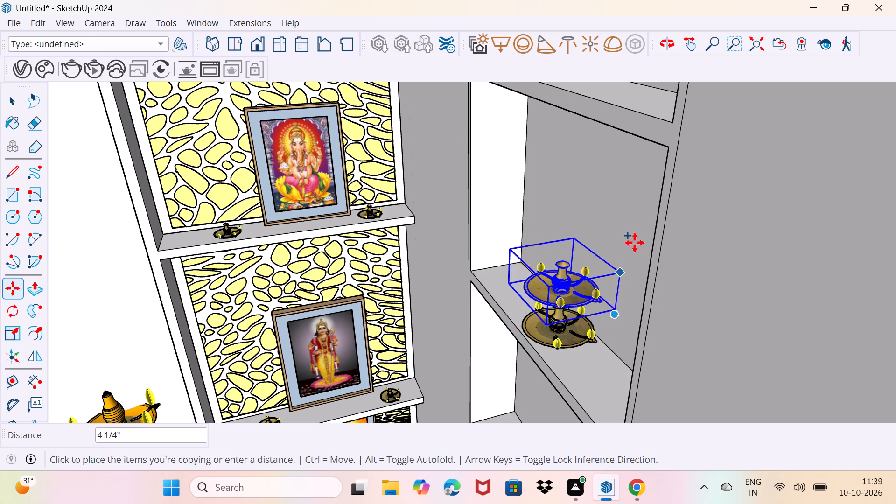
scroll(637, 237, down, 4)
shift+middle_drag(623, 218, 614, 309)
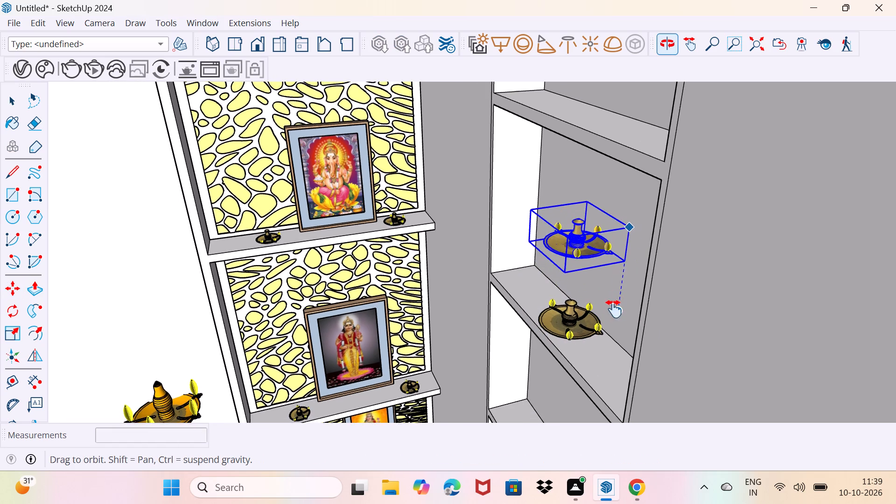
shift+middle_drag(614, 309, 604, 391)
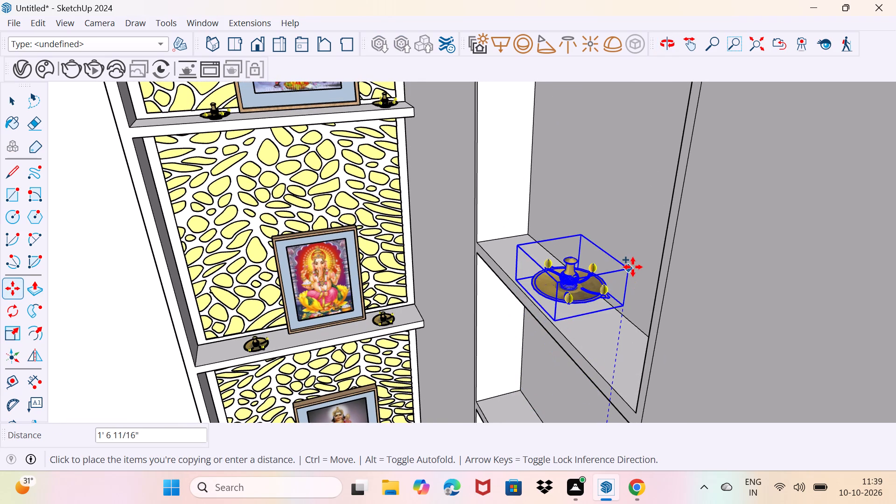
click(630, 276)
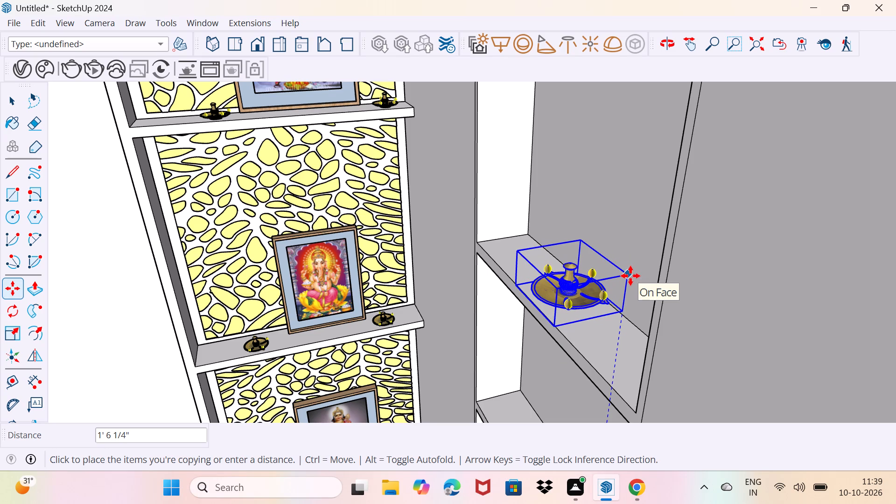
click(630, 276)
click(626, 276)
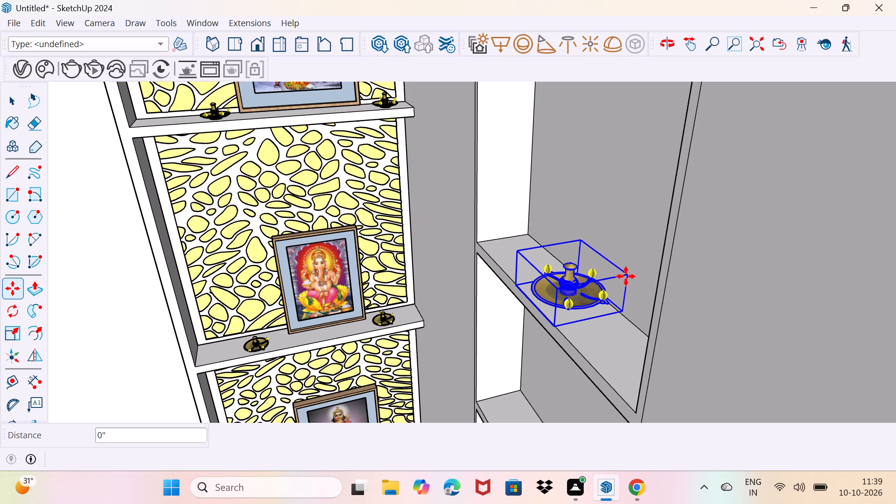
Copy the fourth shelf's dish about 1' 5 7/16" straight up to the niche's top shelf.
click(628, 273)
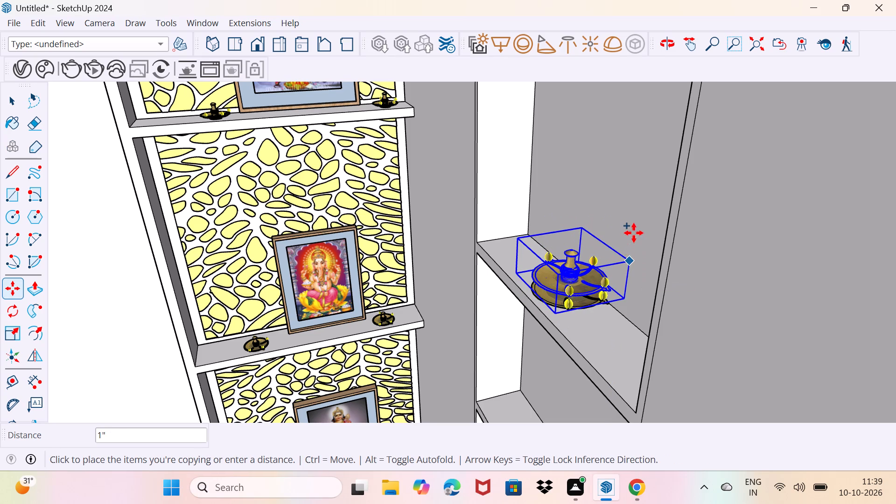
shift+middle_drag(637, 212, 633, 286)
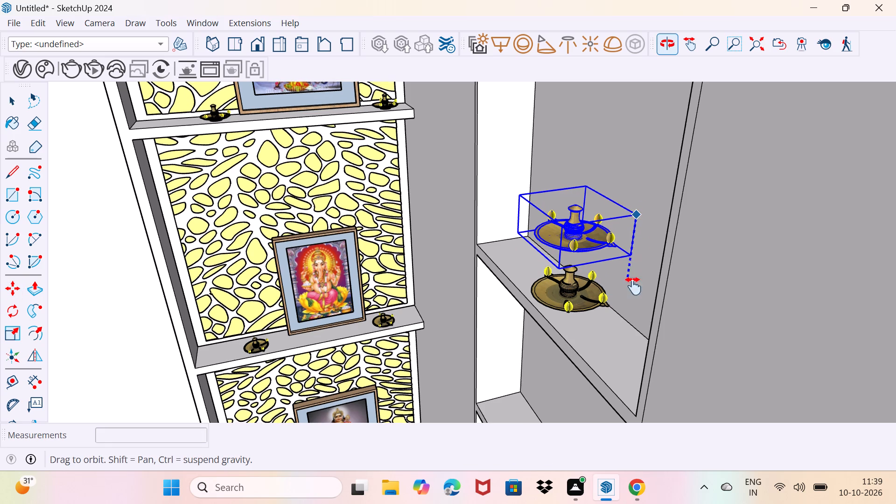
shift+middle_drag(633, 286, 614, 370)
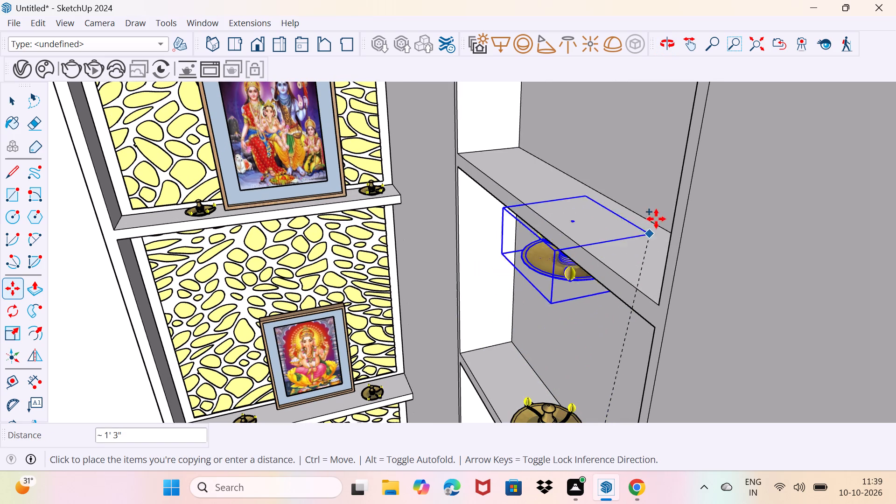
middle_drag(680, 173, 700, 201)
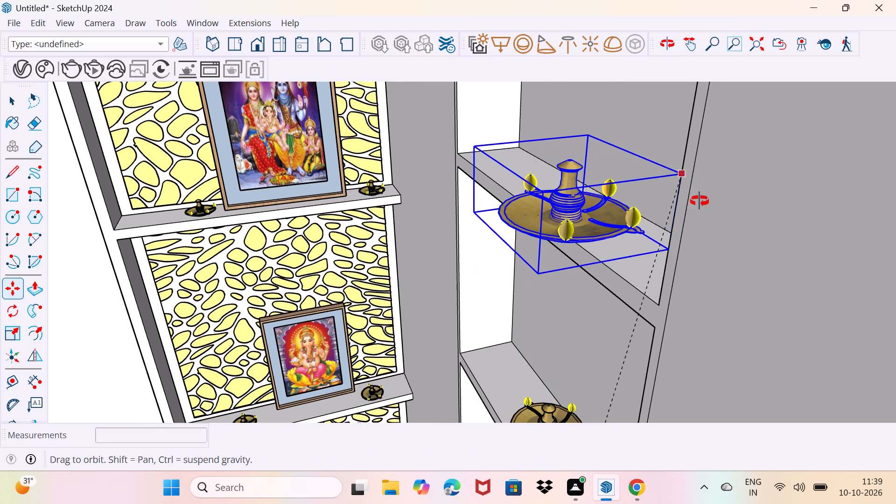
middle_drag(700, 201, 743, 214)
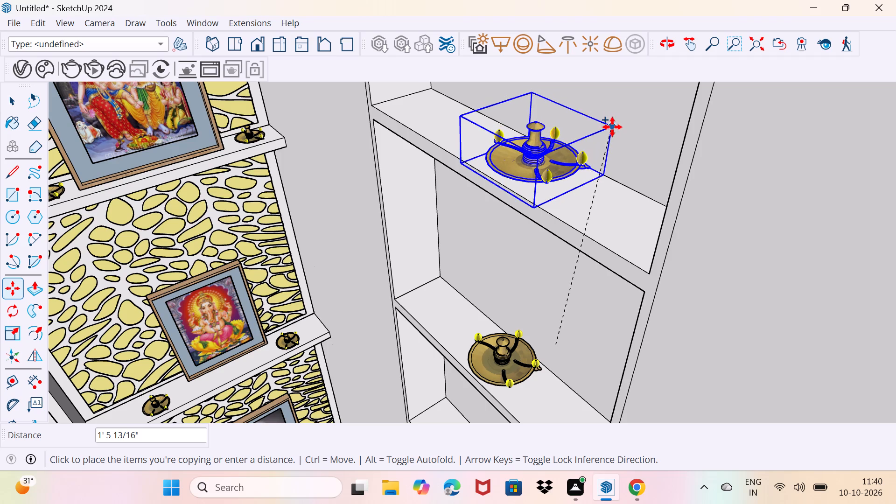
click(611, 133)
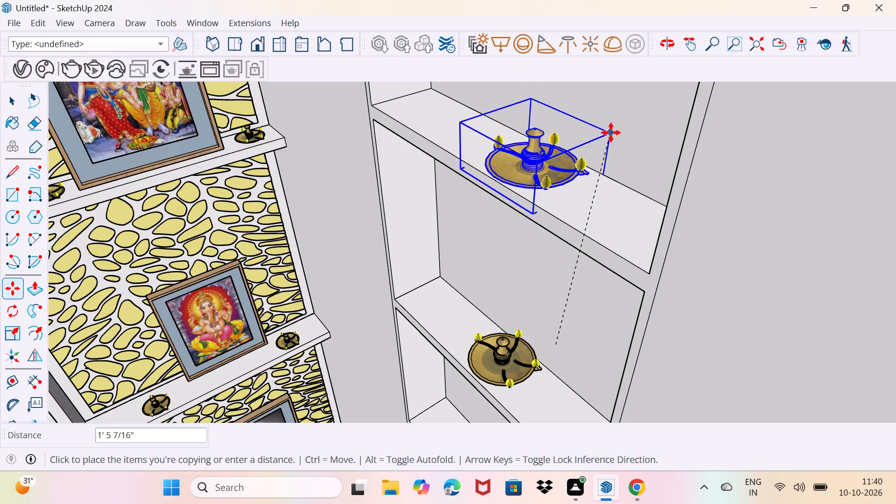
key(space)
drag(621, 215, 625, 207)
Examine the whole shrine from the front, sides and above, including the lattice columns, statue, lamps and niche dishes.
scroll(585, 217, down, 4)
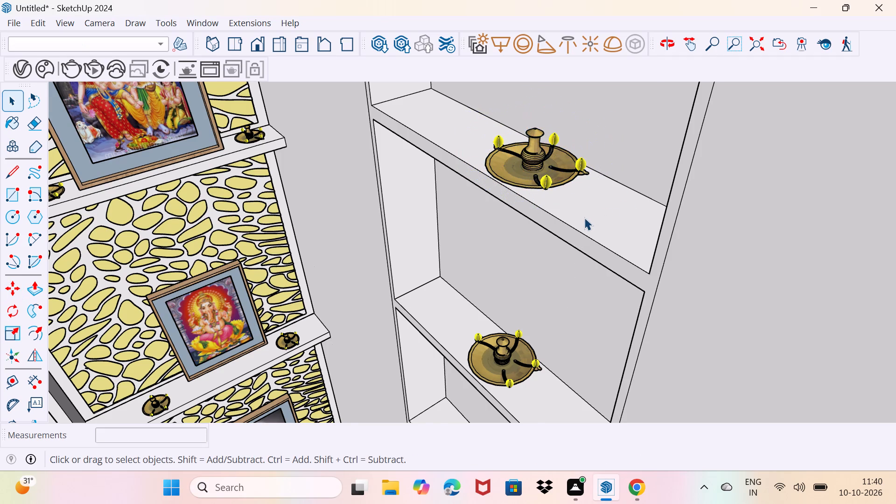
scroll(584, 217, down, 19)
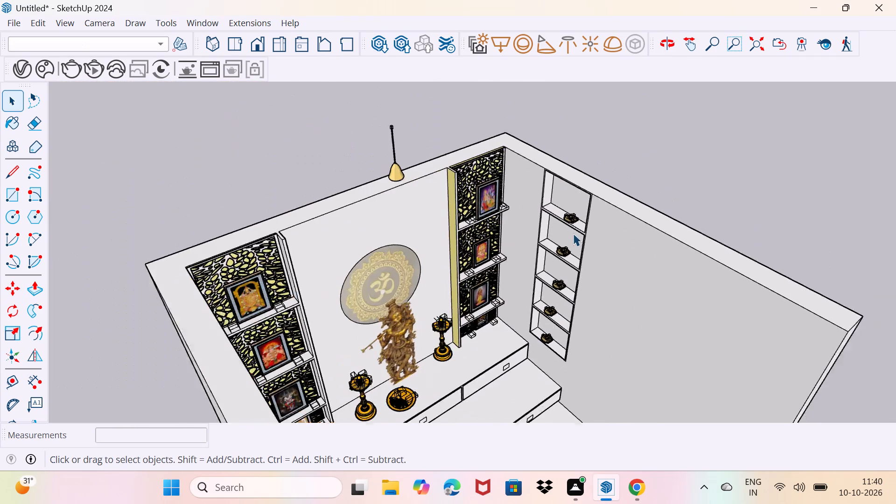
scroll(573, 233, down, 6)
middle_drag(578, 300, 436, 180)
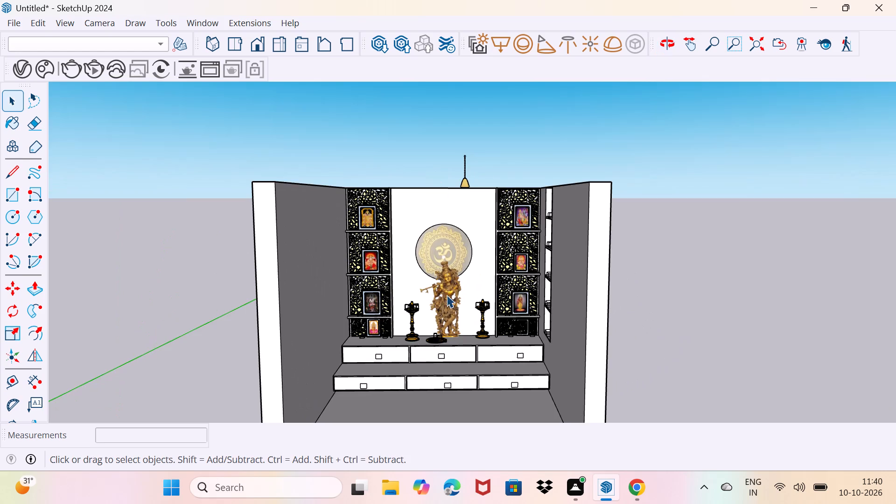
scroll(449, 313, up, 4)
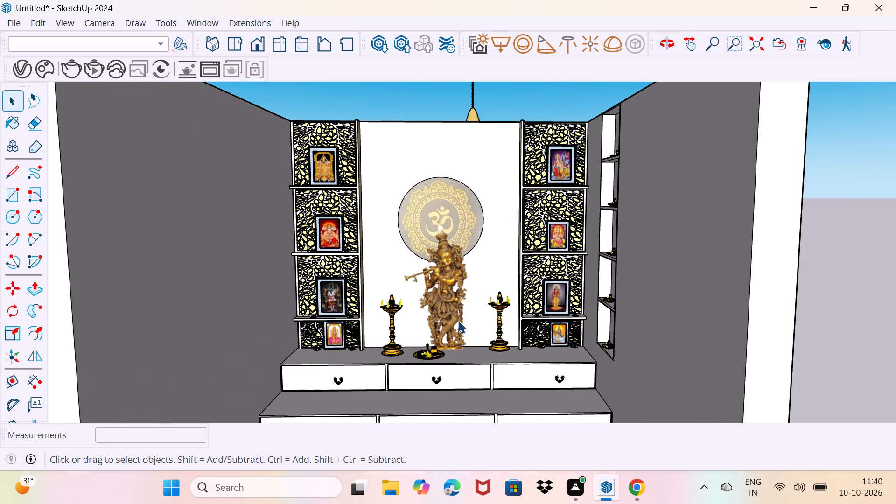
scroll(458, 321, up, 4)
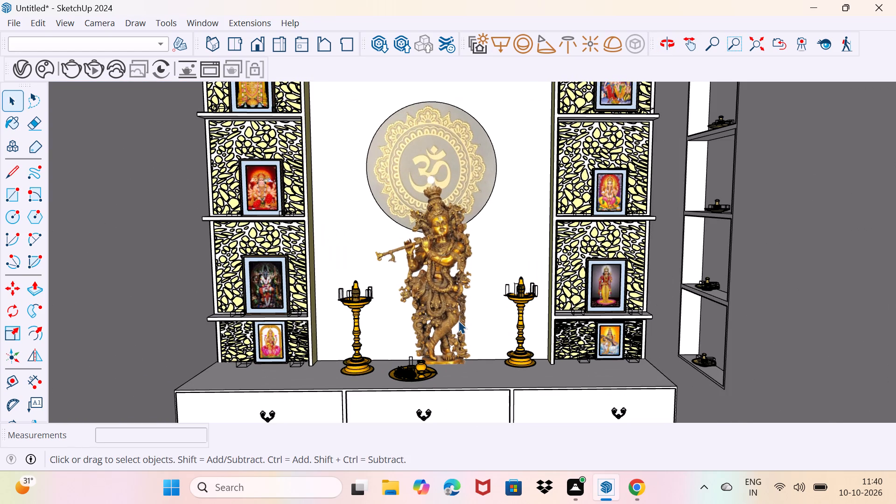
middle_drag(458, 321, 560, 371)
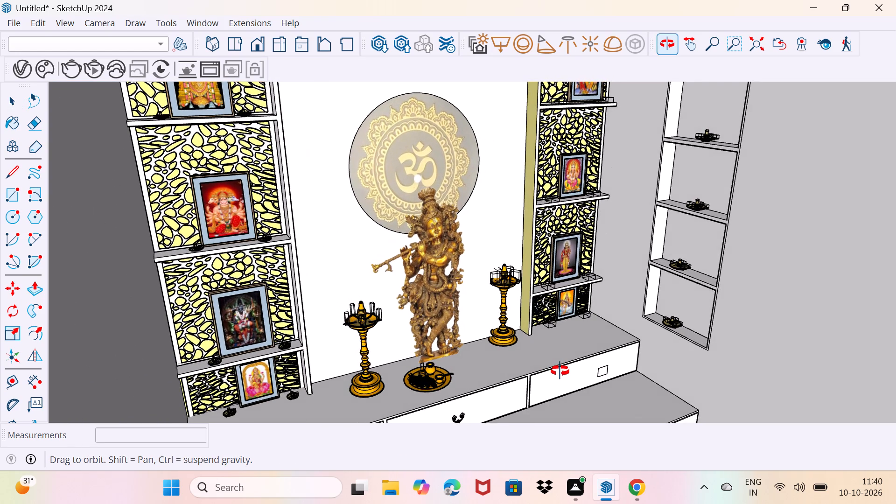
middle_drag(560, 371, 488, 336)
scroll(488, 336, up, 4)
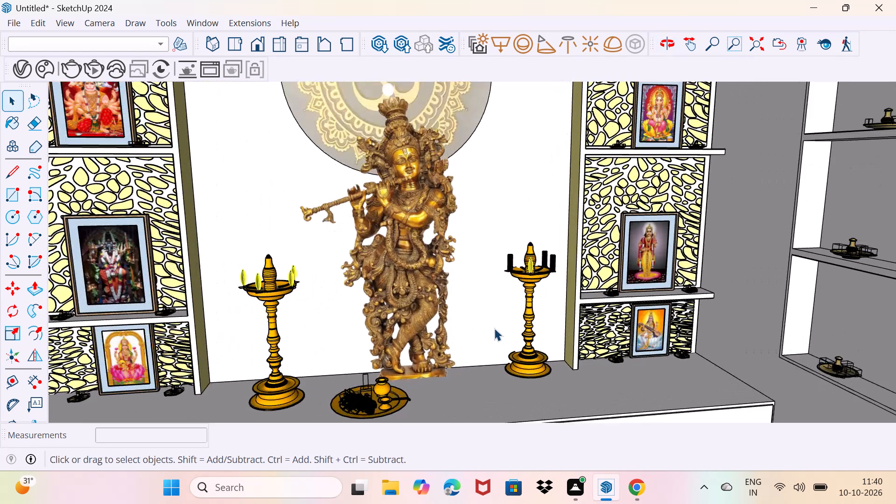
scroll(345, 270, down, 3)
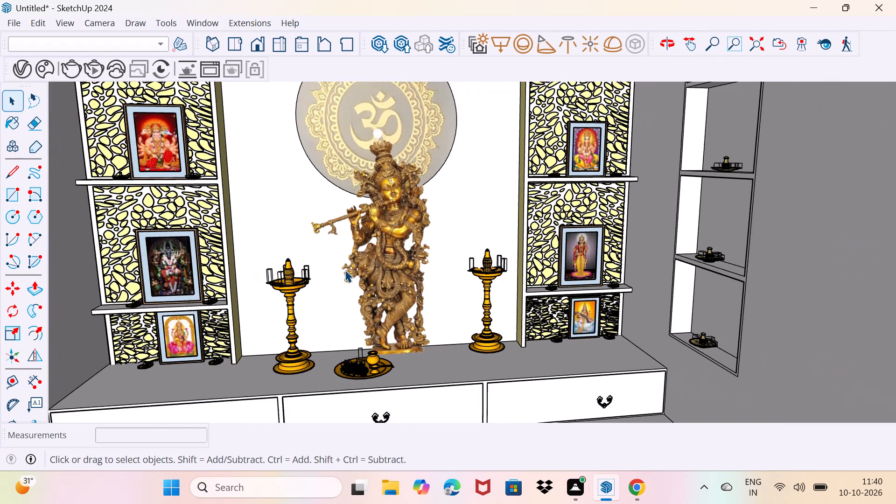
scroll(345, 270, down, 9)
middle_drag(377, 231, 372, 241)
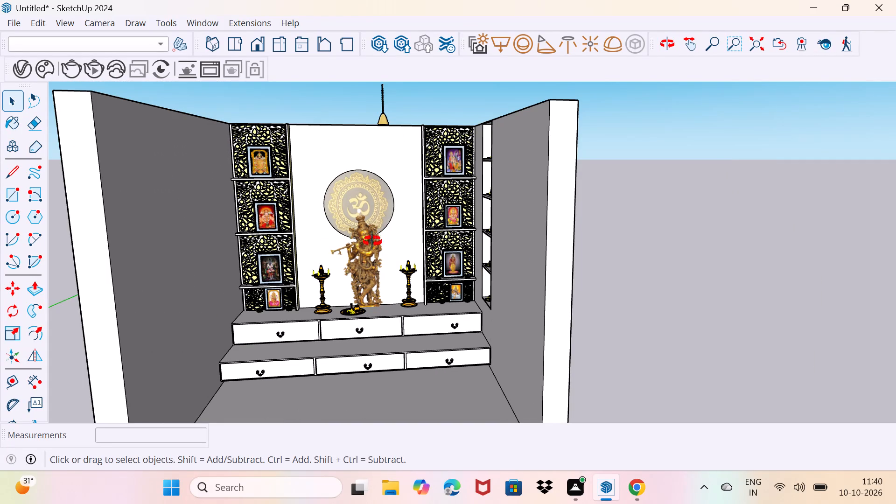
middle_drag(372, 241, 365, 327)
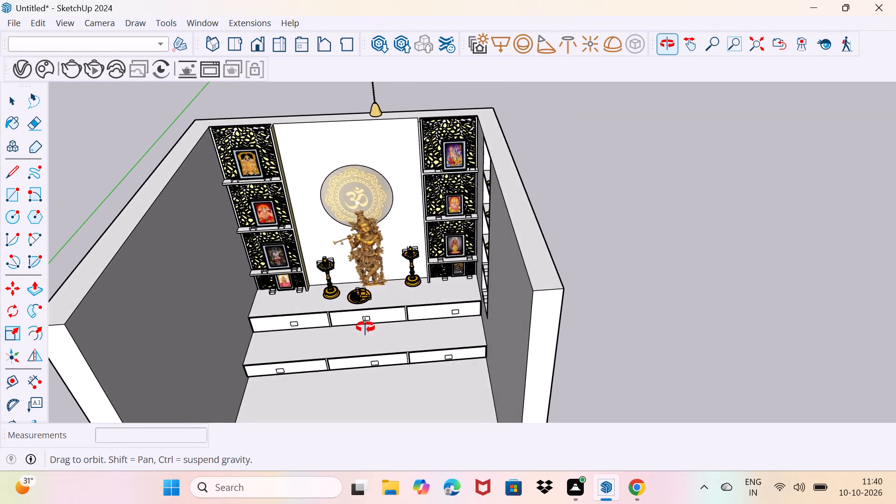
middle_drag(365, 327, 381, 276)
Push/Pull the top face of the shrine's walls up by about 10 1/2".
scroll(582, 197, up, 3)
middle_drag(570, 163, 531, 213)
click(471, 270)
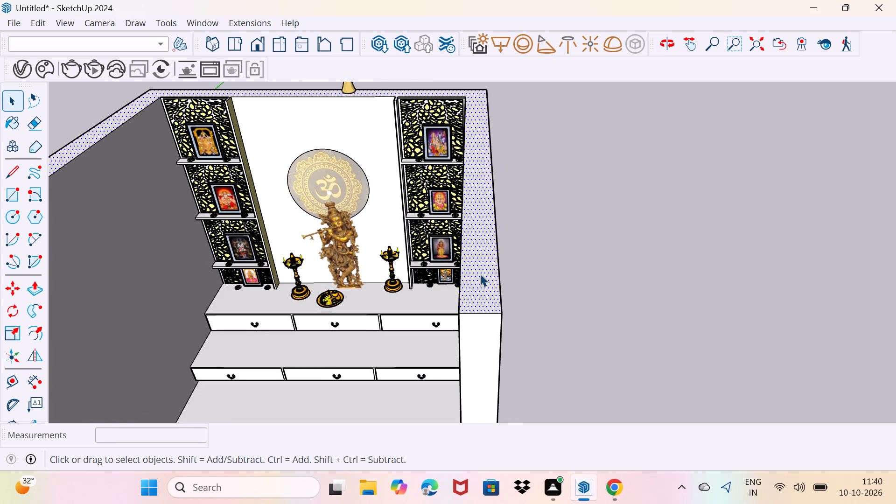
key(p)
click(480, 274)
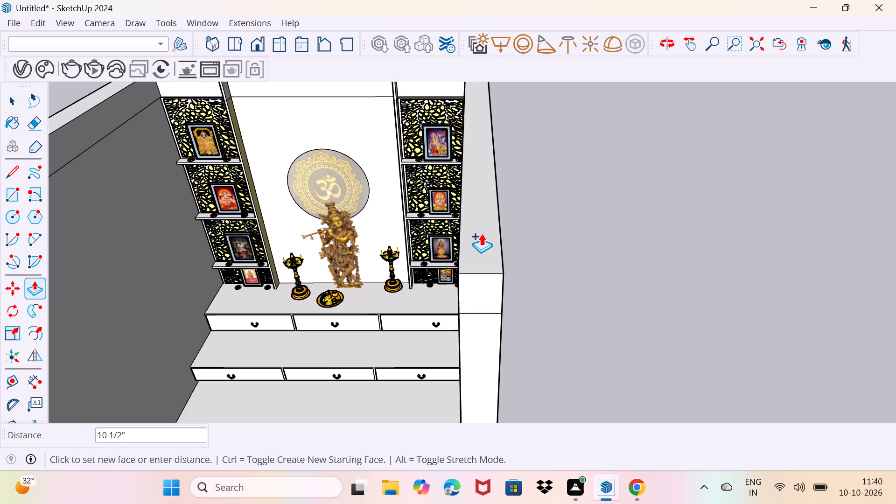
click(481, 233)
key(space)
click(546, 245)
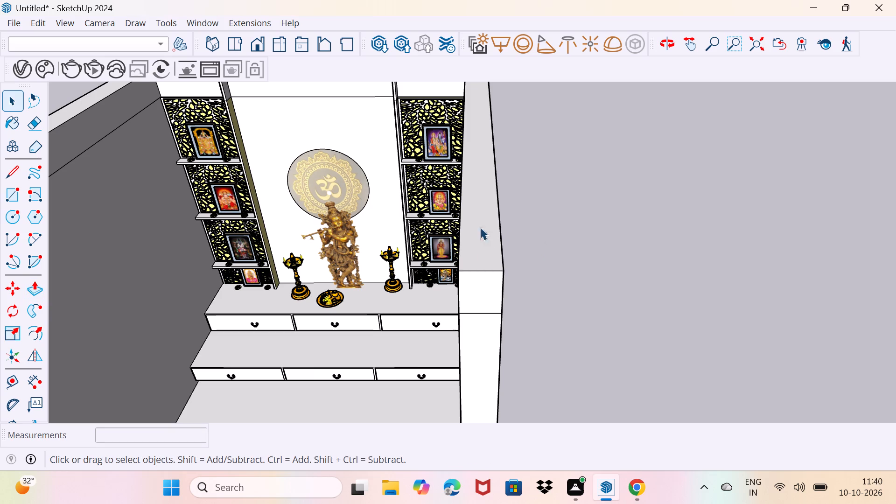
Move the hanging bell off the shrine into the open space beyond the niche side wall.
middle_drag(247, 116, 225, 223)
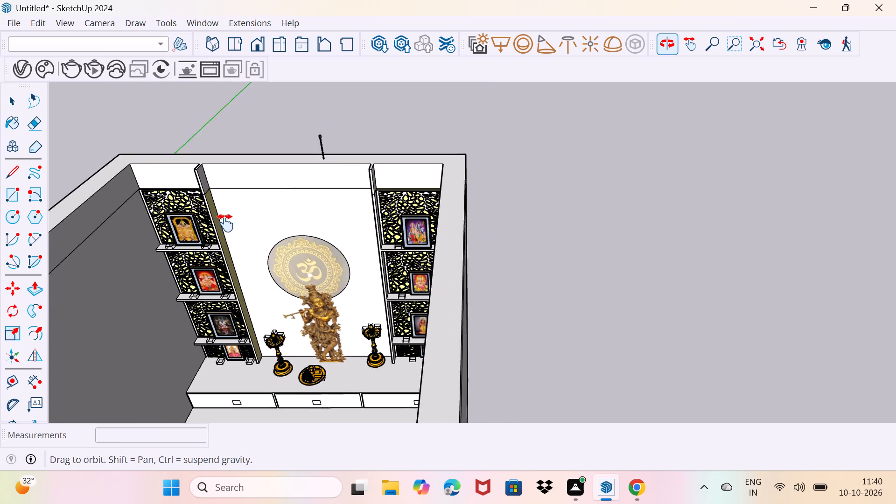
middle_drag(225, 223, 225, 231)
scroll(332, 177, up, 4)
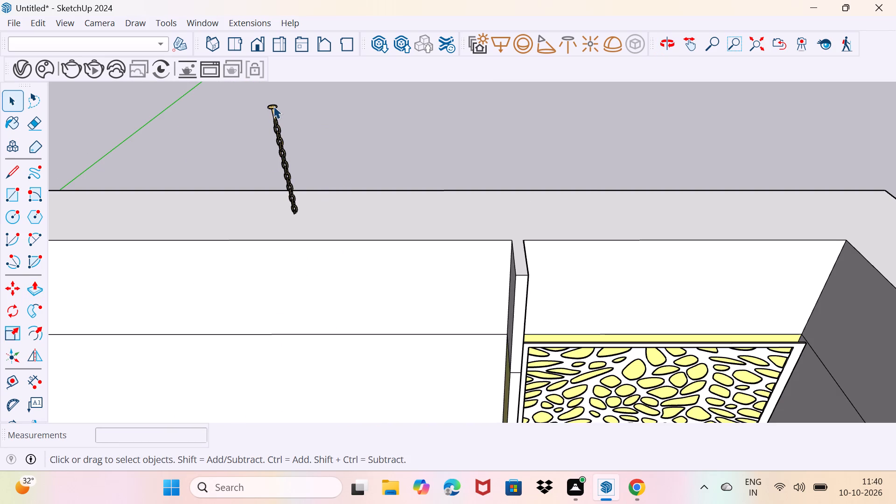
scroll(271, 155, down, 4)
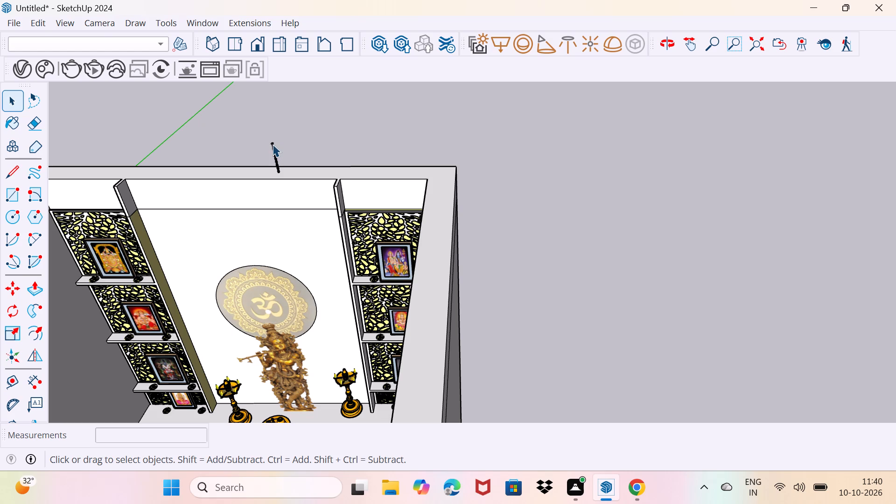
drag(273, 144, 297, 155)
click(271, 143)
key(m)
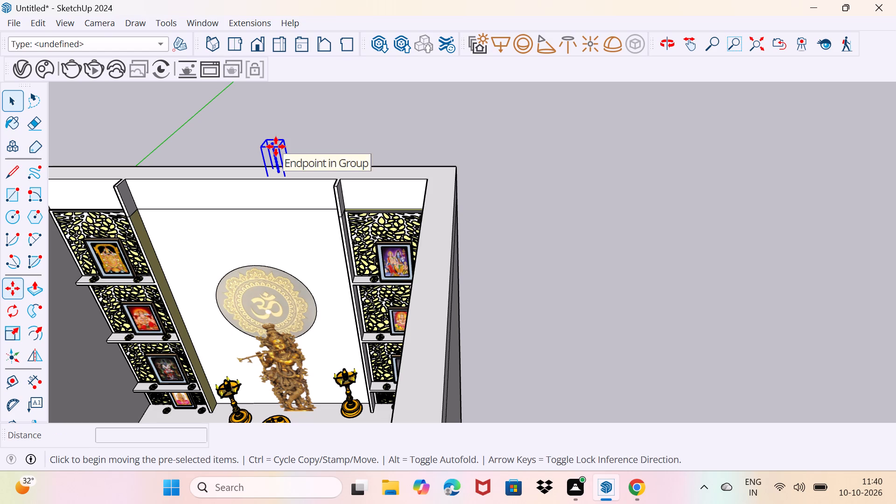
drag(276, 147, 339, 151)
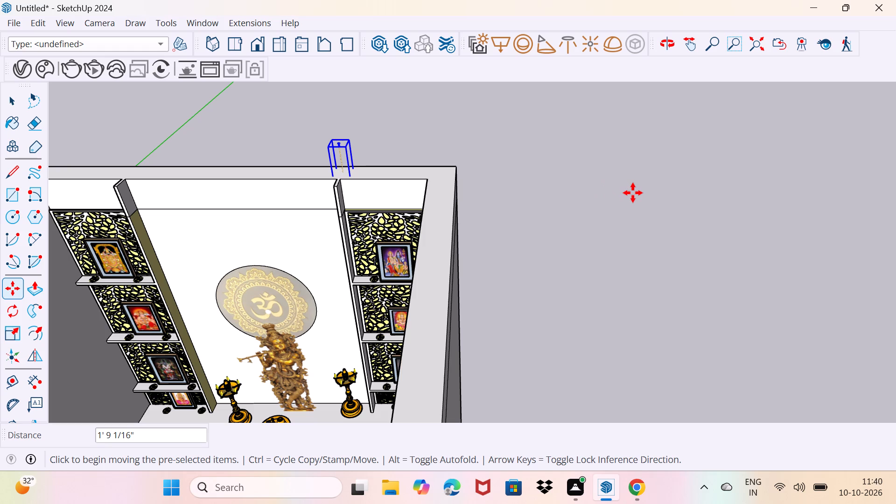
key(Escape)
click(341, 148)
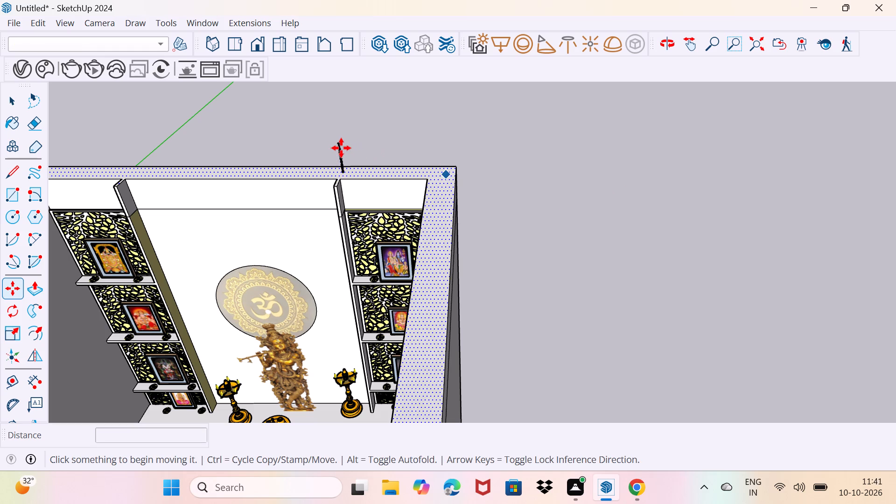
key(m)
click(341, 148)
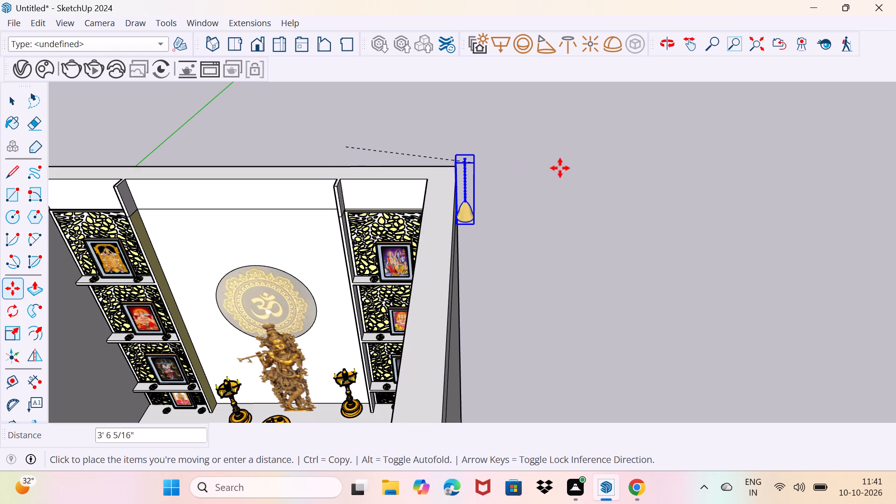
click(596, 173)
key(space)
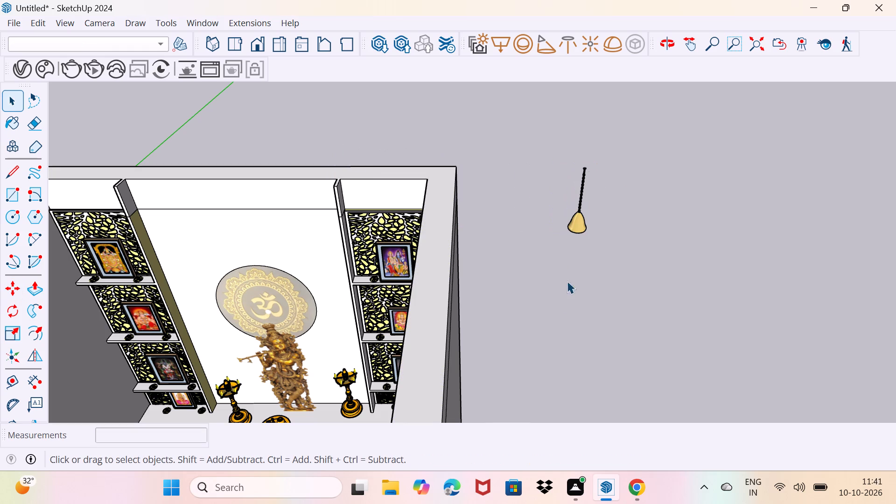
Examine the shrine's interior and the raised wall section above the lattice columns and Om disc.
scroll(558, 295, down, 9)
middle_drag(503, 373, 500, 345)
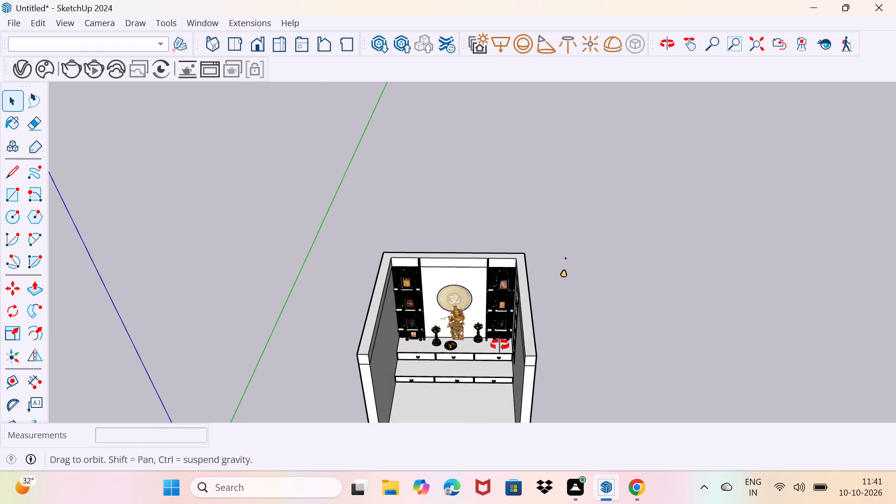
middle_drag(500, 345, 528, 257)
scroll(469, 324, up, 13)
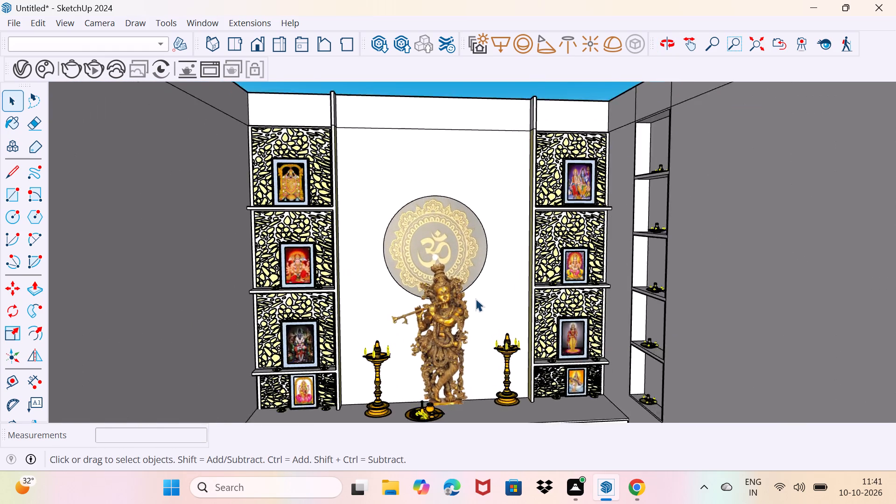
scroll(476, 299, up, 6)
scroll(466, 303, down, 2)
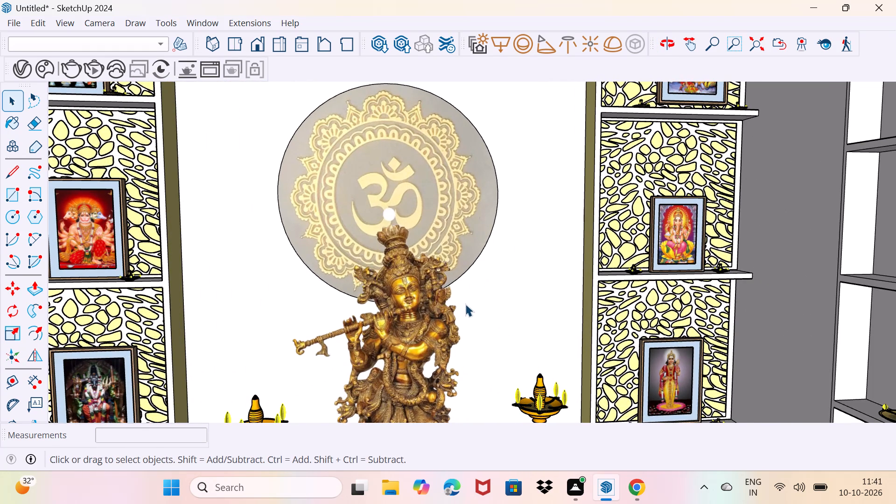
scroll(465, 304, down, 6)
middle_drag(484, 293, 474, 306)
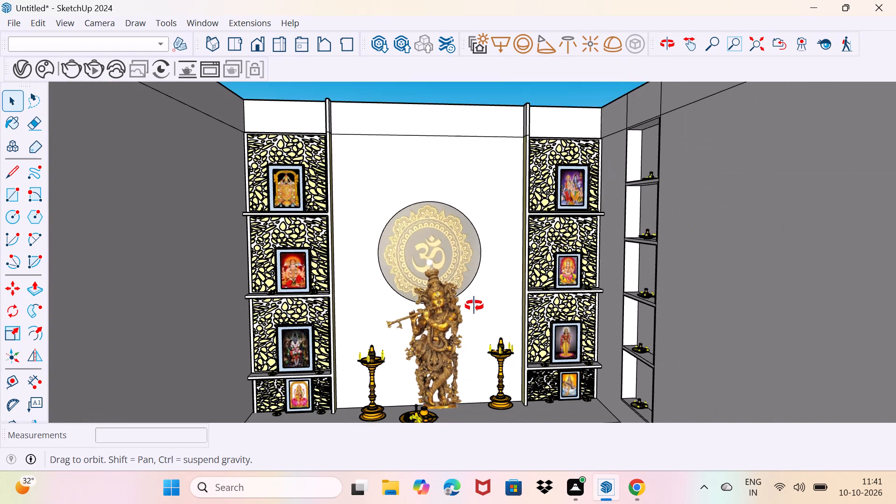
middle_drag(474, 306, 444, 322)
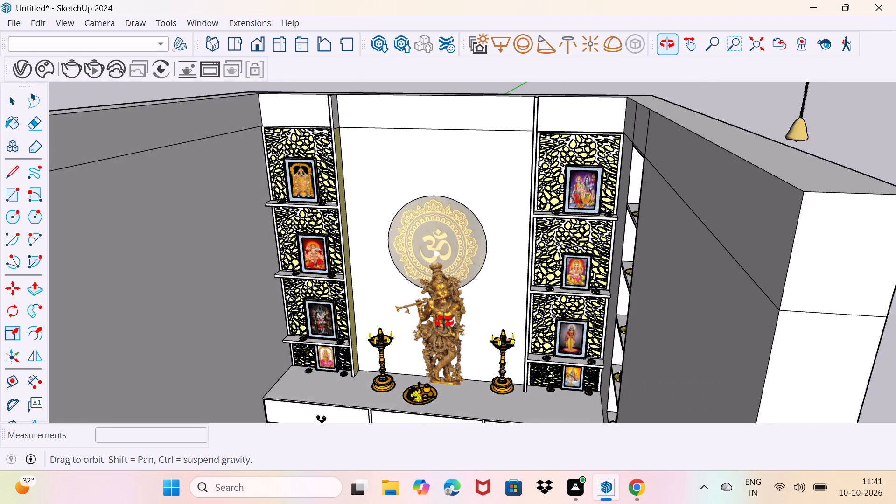
middle_drag(444, 322, 441, 345)
scroll(536, 143, up, 9)
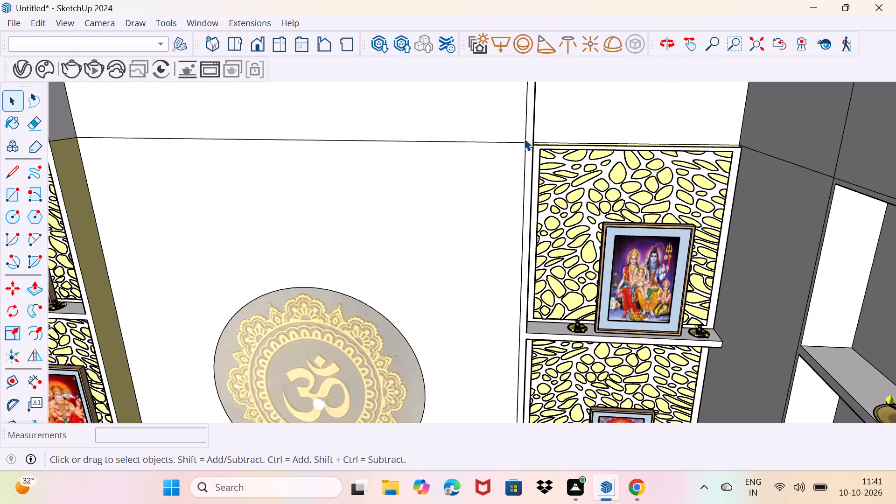
middle_drag(524, 138, 526, 221)
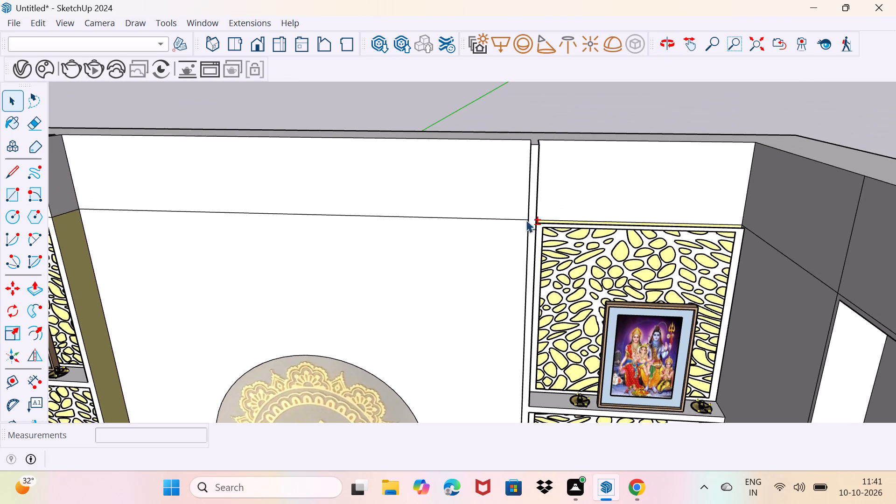
Push/Pull the raised stubs above both lattice columns' side panels back 5" so they sit flush with the back wall.
scroll(530, 201, up, 3)
key(p)
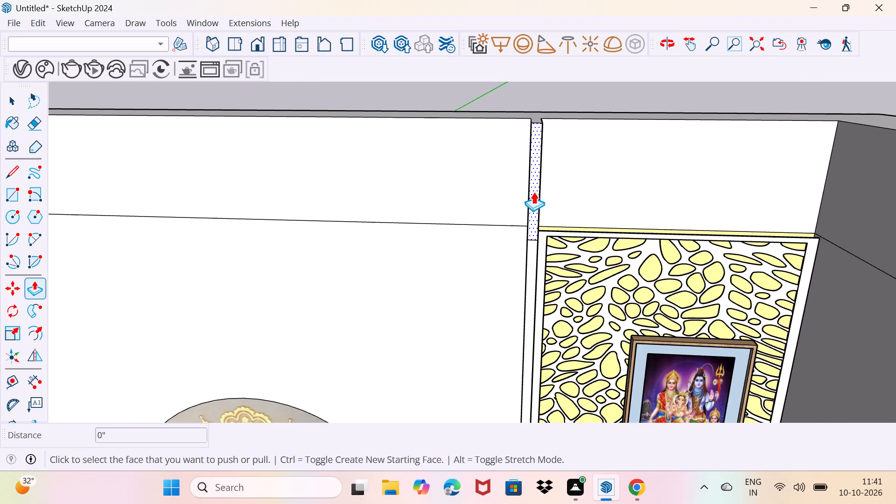
click(533, 192)
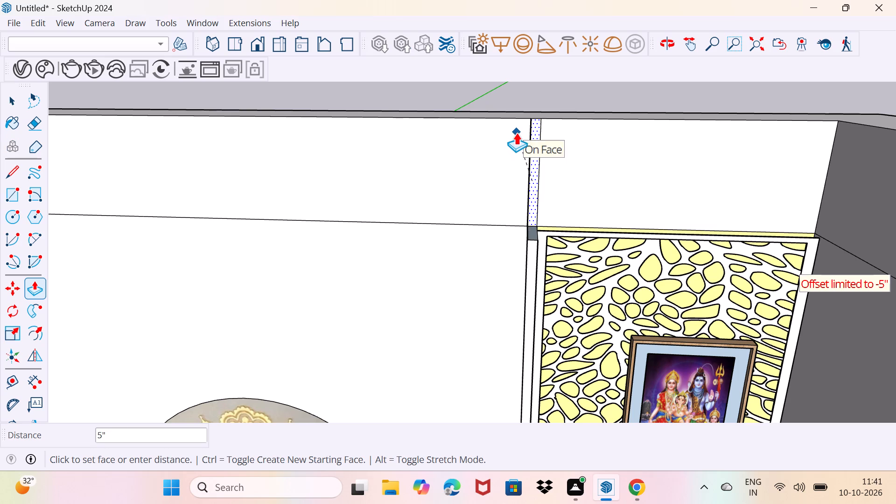
click(516, 133)
scroll(506, 170, down, 2)
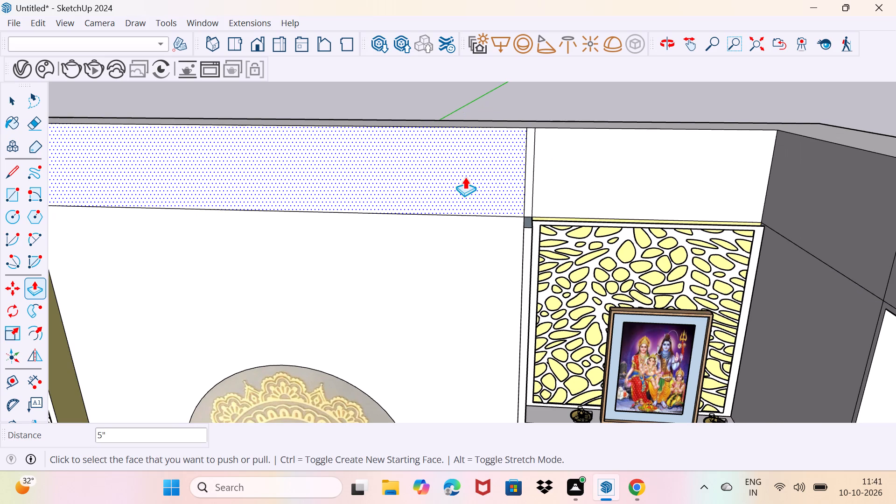
middle_drag(363, 174, 577, 224)
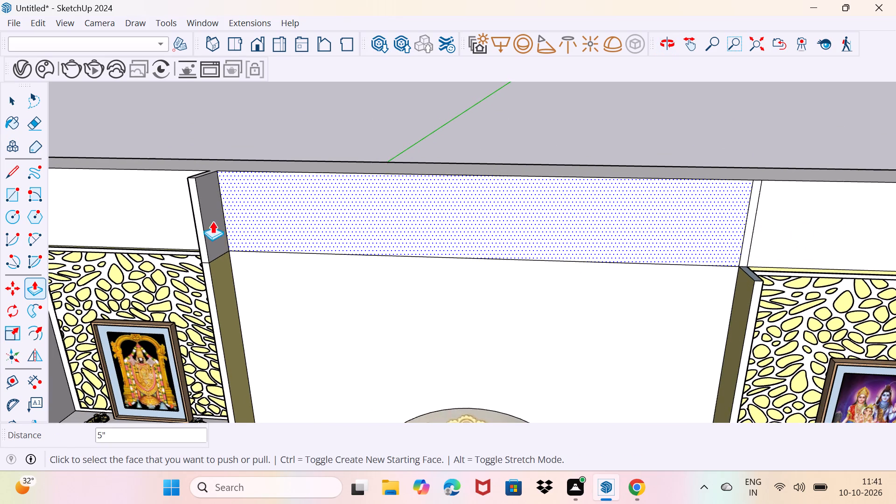
scroll(173, 227, up, 4)
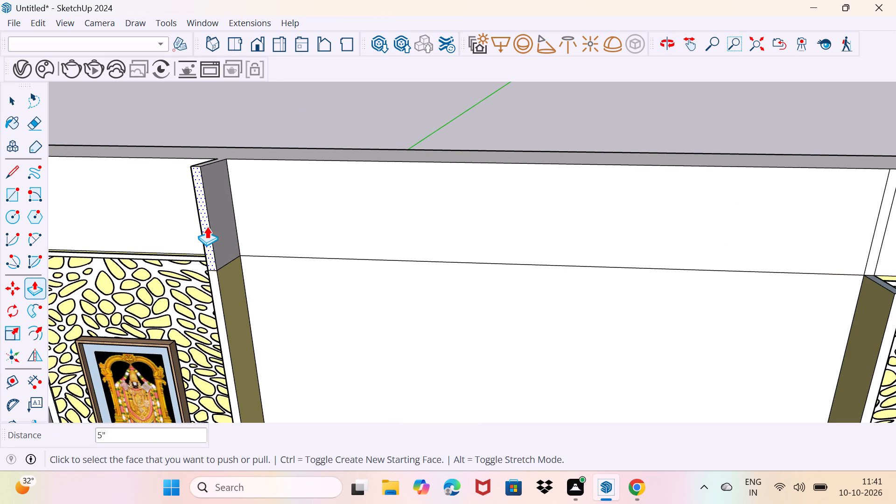
click(207, 226)
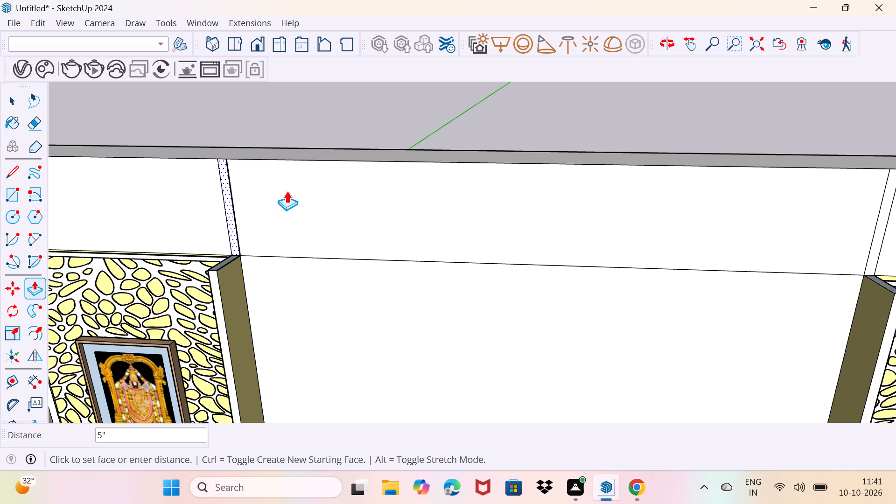
click(290, 189)
key(space)
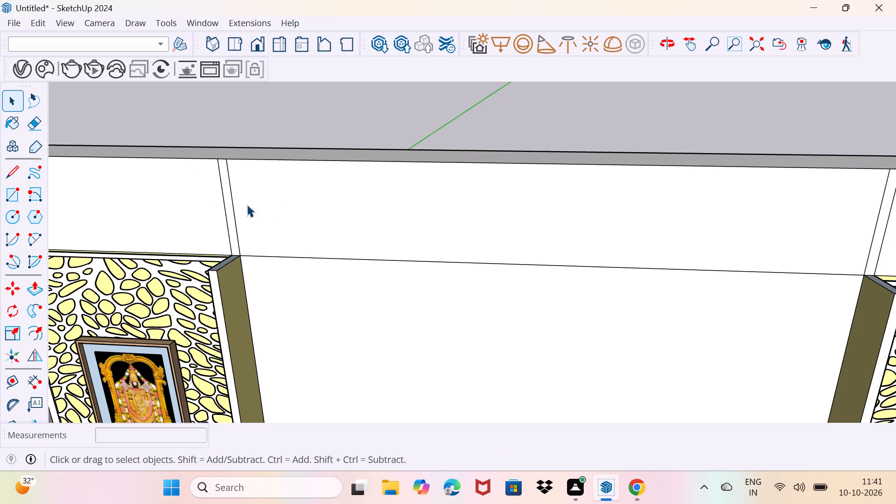
Erase the leftover vertical edges of both stubs from the raised band of the back wall.
key(e)
drag(218, 203, 251, 203)
click(232, 206)
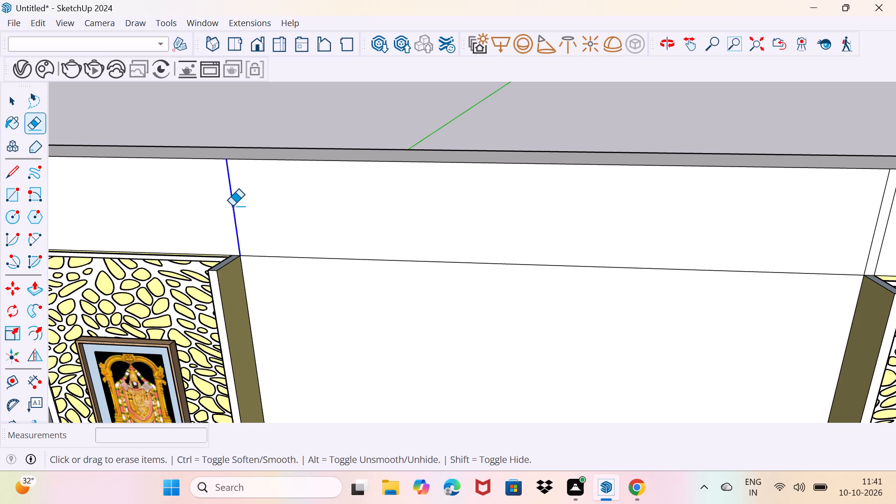
scroll(239, 206, down, 4)
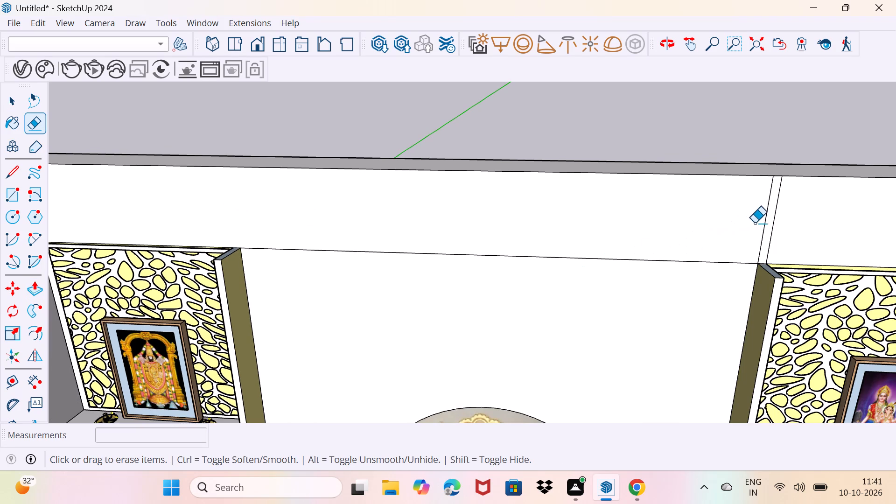
drag(768, 222, 784, 218)
drag(778, 218, 742, 218)
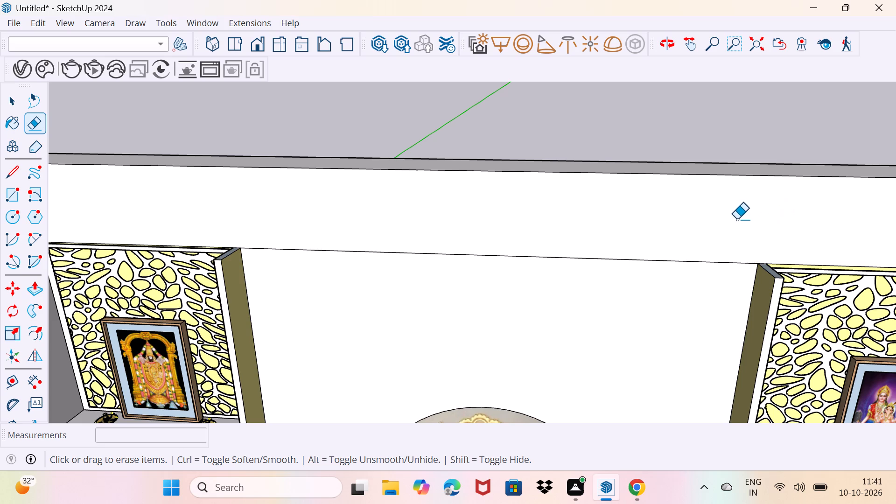
Erase the horizontal seam line on the outer face of the niche side wall.
scroll(584, 263, down, 8)
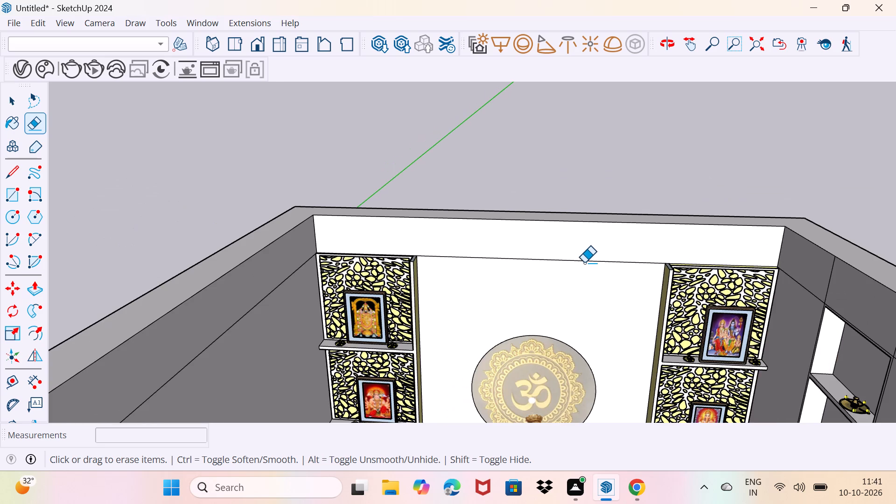
middle_drag(576, 290, 498, 152)
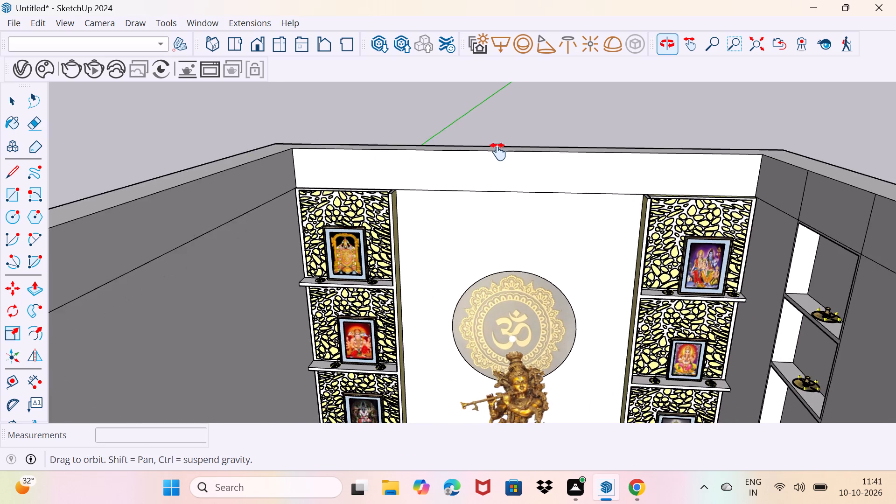
middle_drag(498, 152, 444, 196)
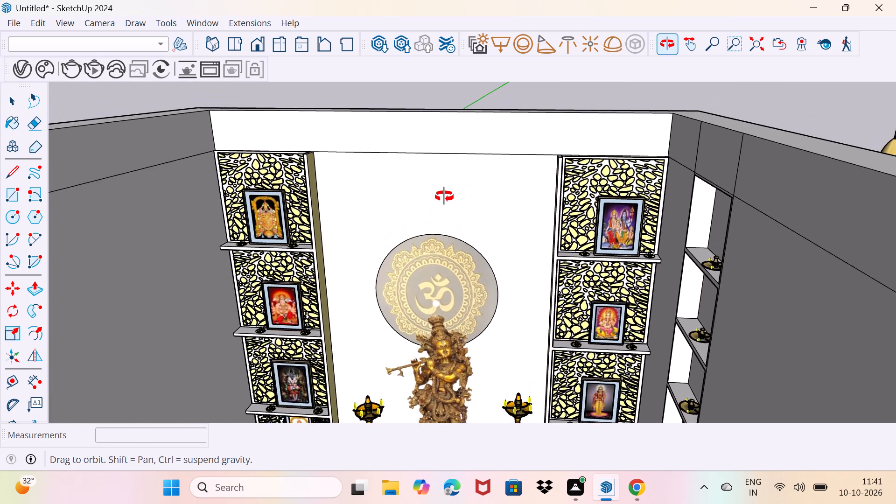
middle_drag(444, 196, 229, 232)
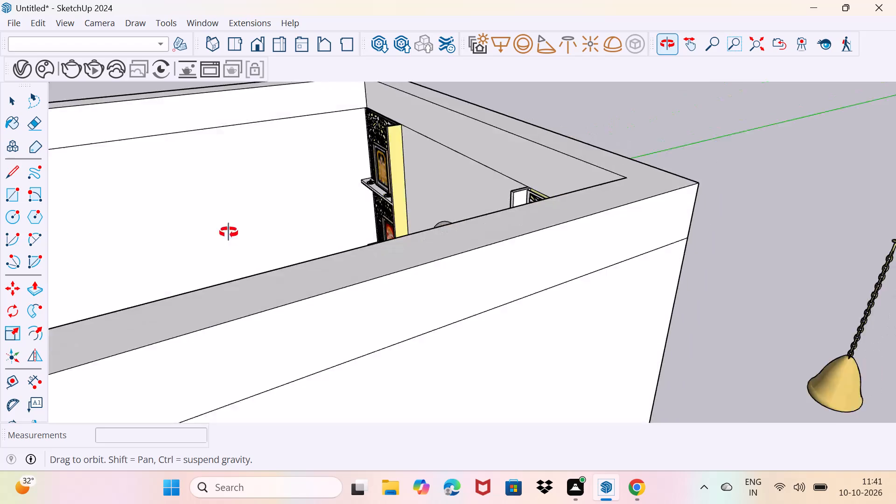
middle_drag(229, 232, 210, 239)
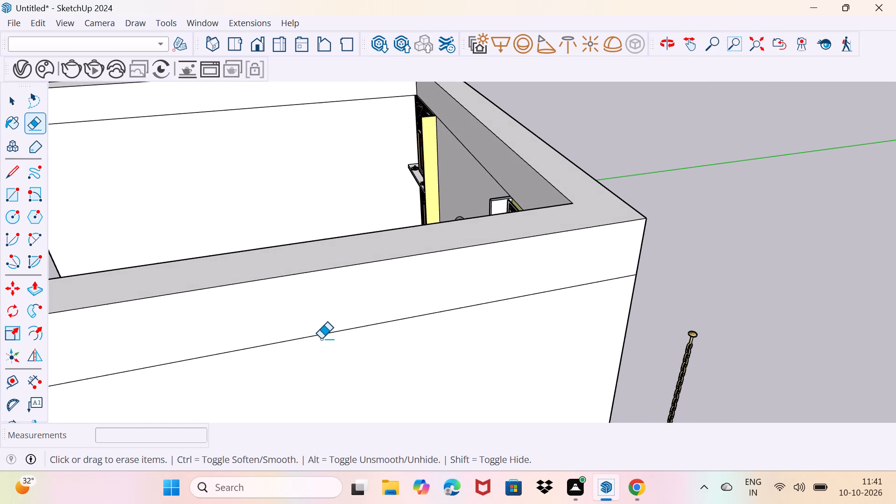
click(321, 339)
drag(322, 332, 321, 340)
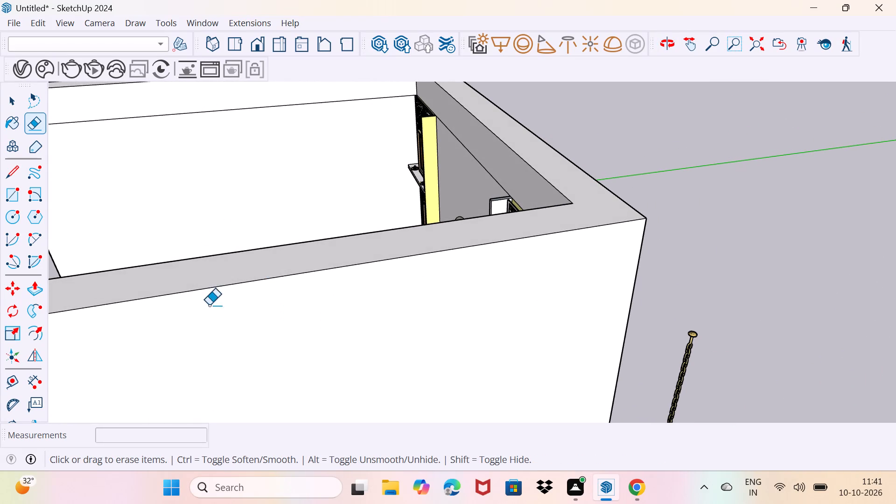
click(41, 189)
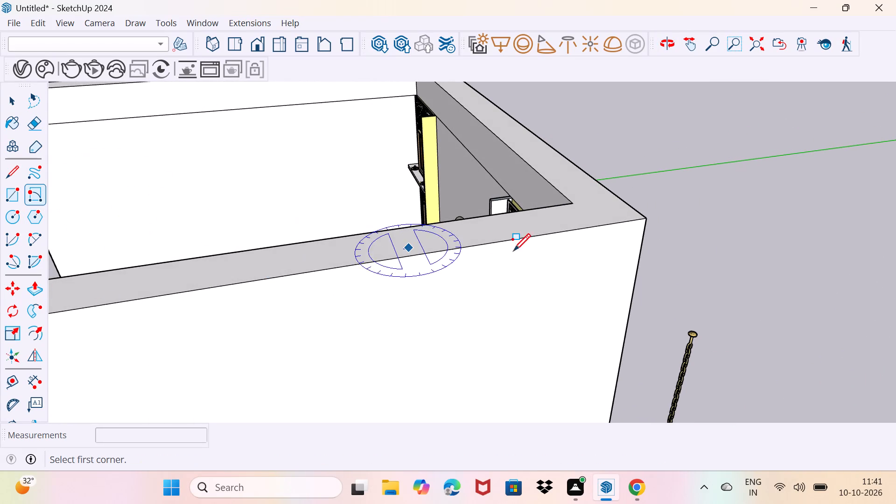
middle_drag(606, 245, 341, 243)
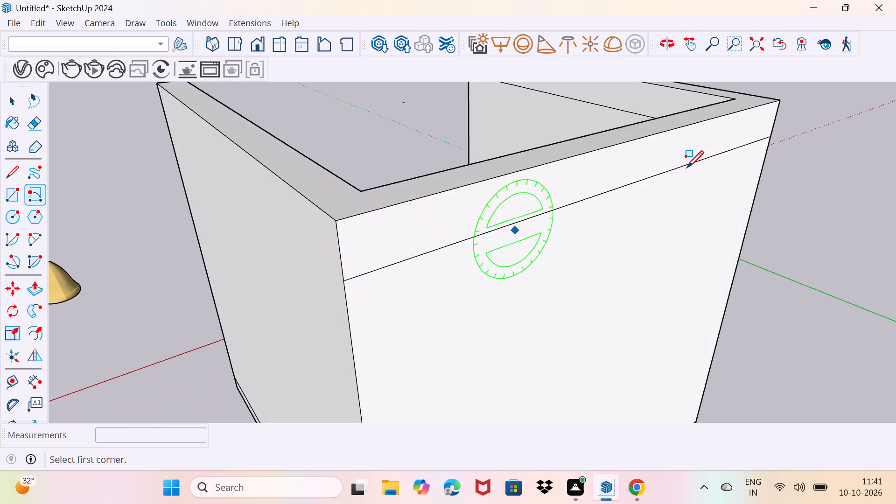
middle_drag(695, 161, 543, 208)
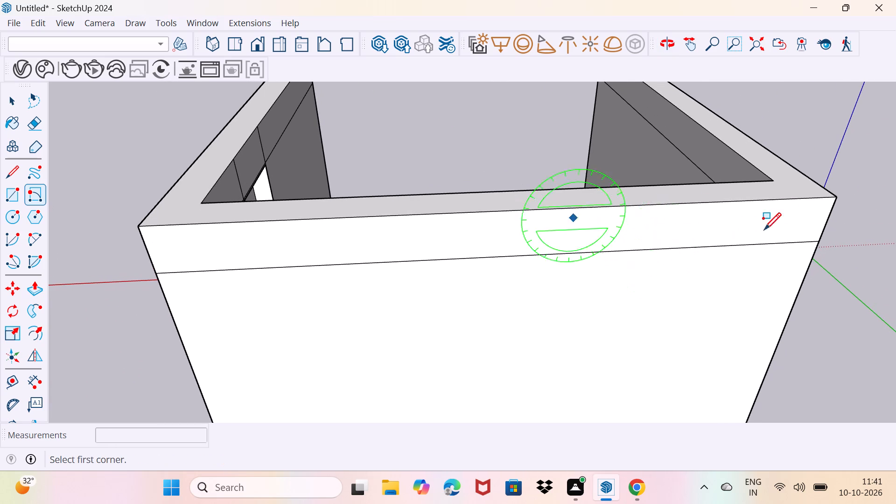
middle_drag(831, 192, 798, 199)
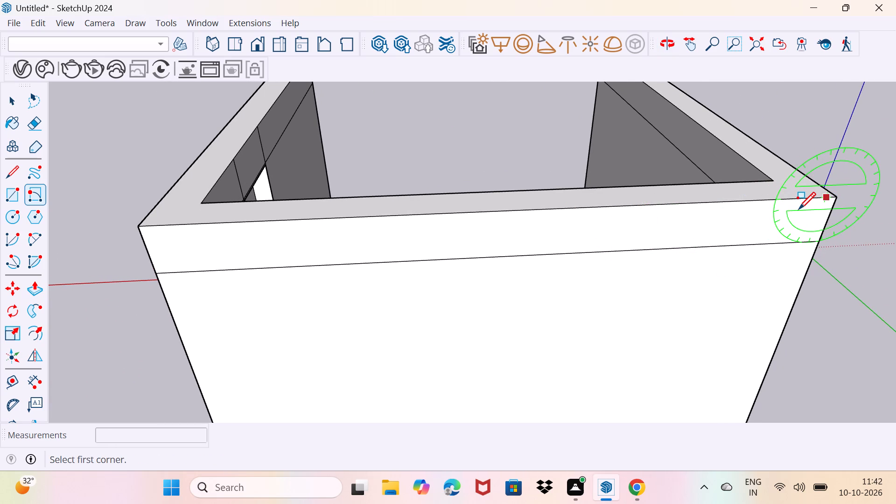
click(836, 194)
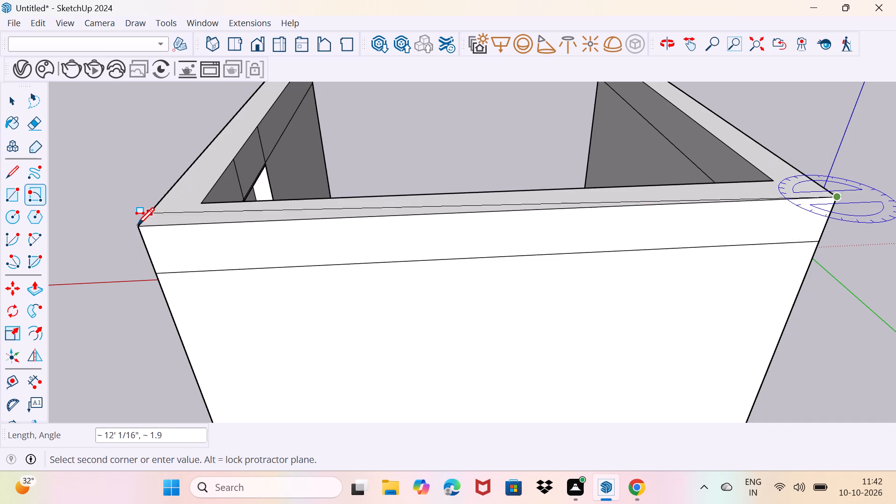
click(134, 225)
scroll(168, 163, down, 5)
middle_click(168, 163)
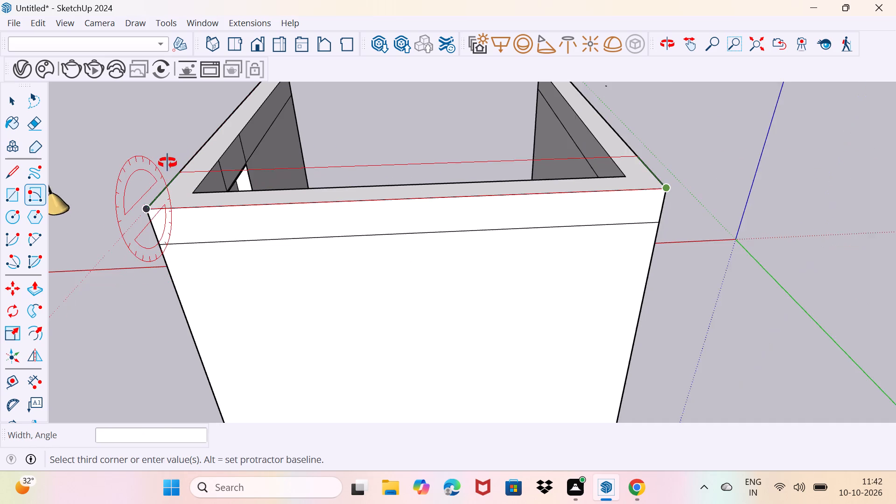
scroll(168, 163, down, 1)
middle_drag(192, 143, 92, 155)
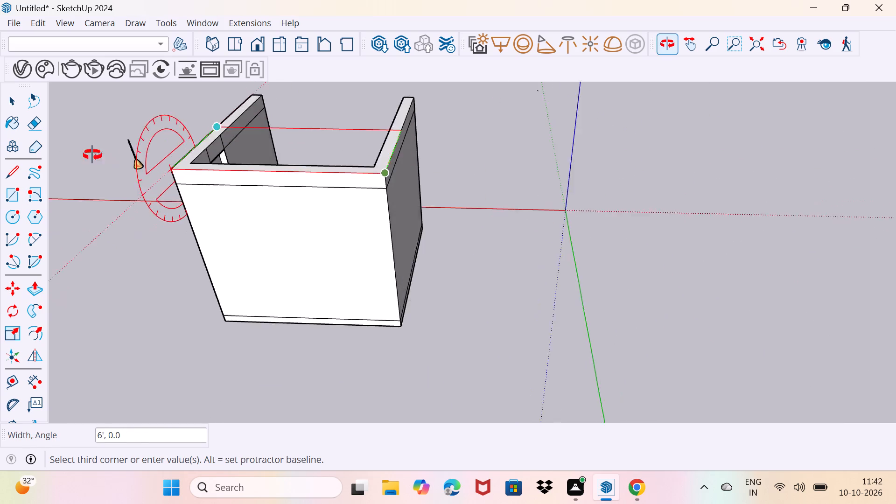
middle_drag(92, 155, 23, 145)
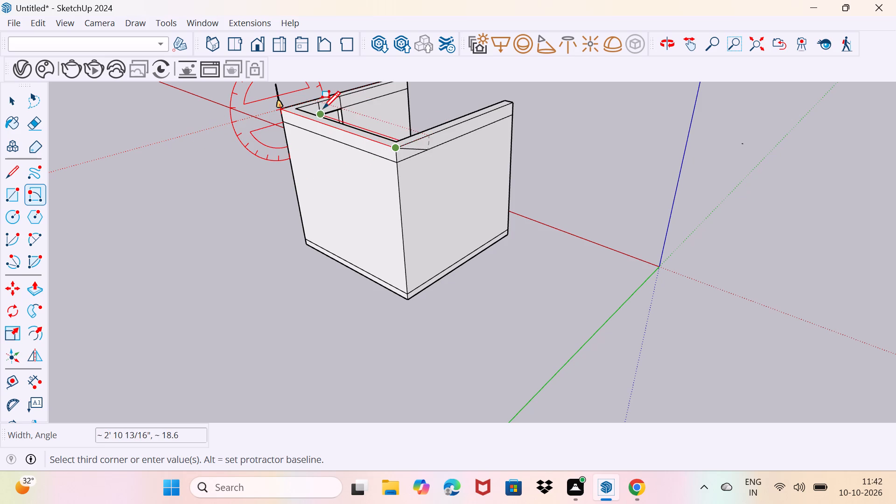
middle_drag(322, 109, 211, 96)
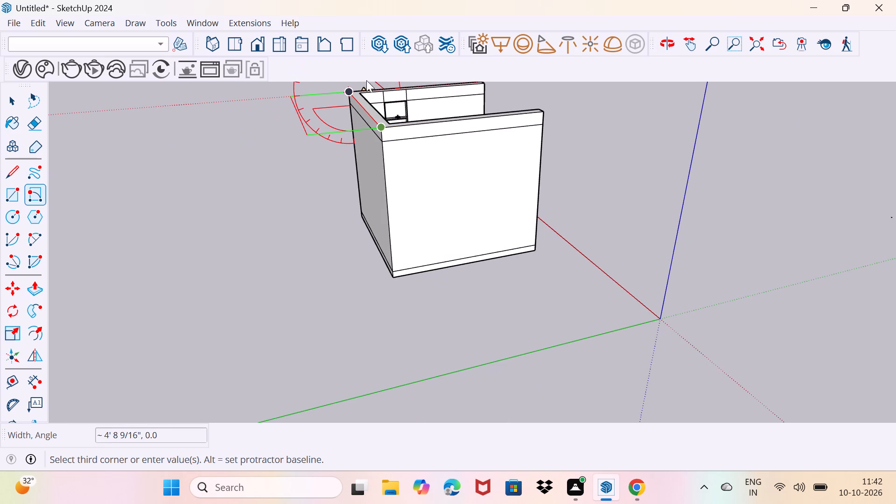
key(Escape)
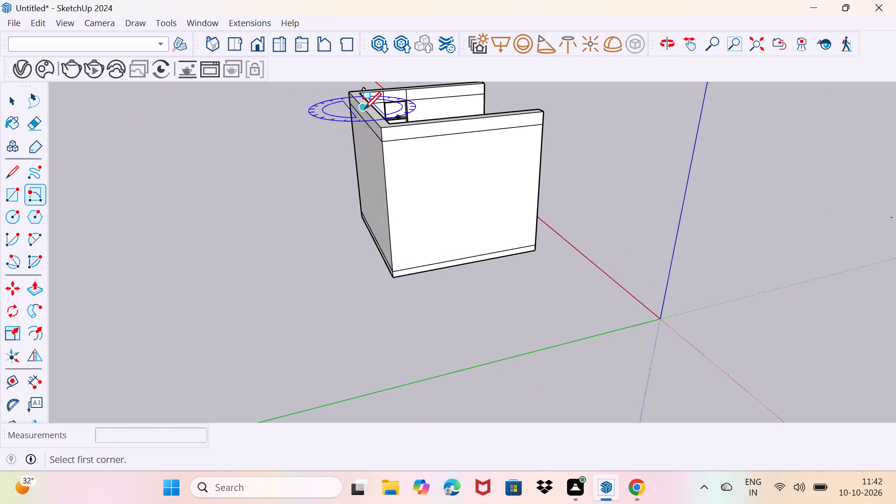
Draw an upright 12' by 6" rotated rectangle along the outer top edge of the back wall.
click(381, 128)
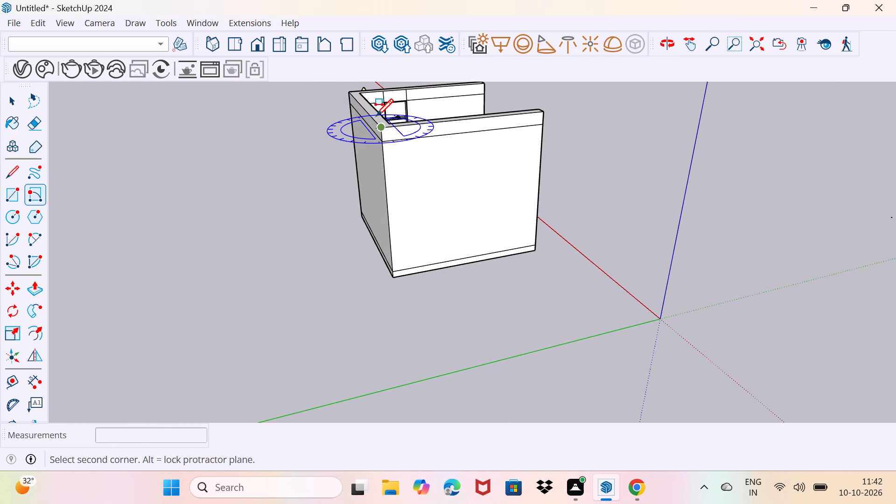
click(347, 86)
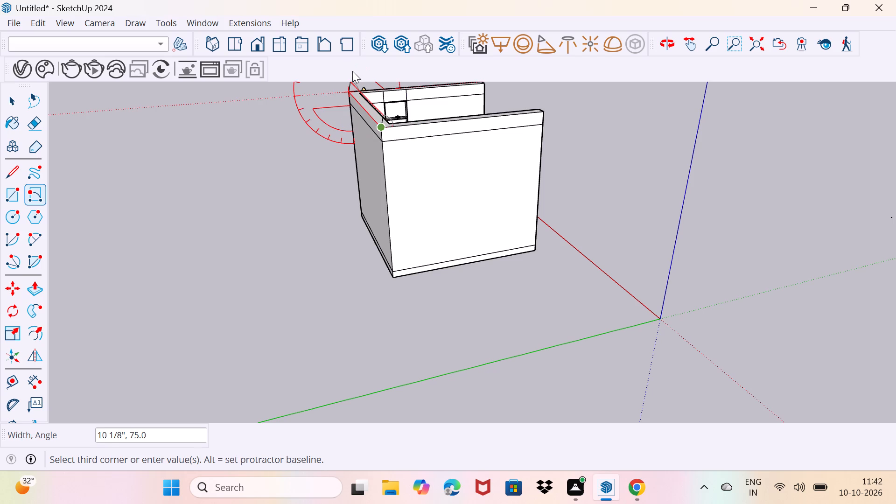
scroll(341, 53, up, 2)
scroll(373, 123, up, 11)
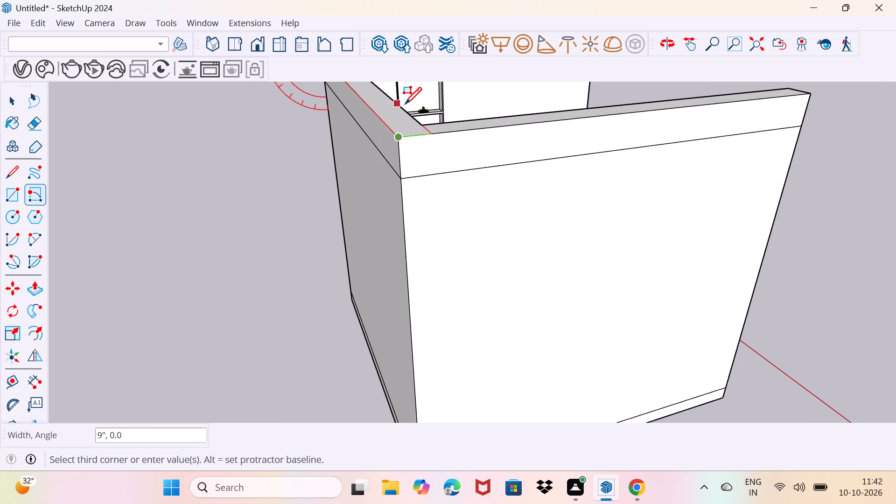
scroll(362, 106, down, 3)
middle_drag(396, 126, 365, 269)
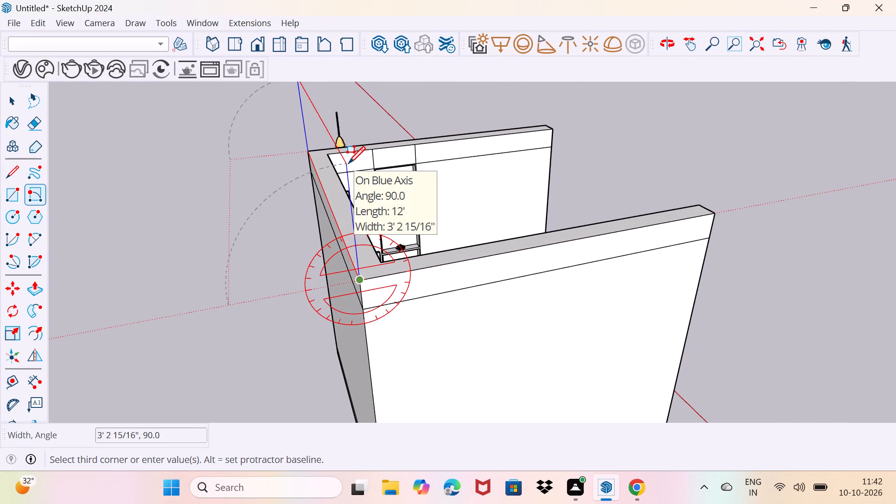
key(6)
key(shift+quotedbl)
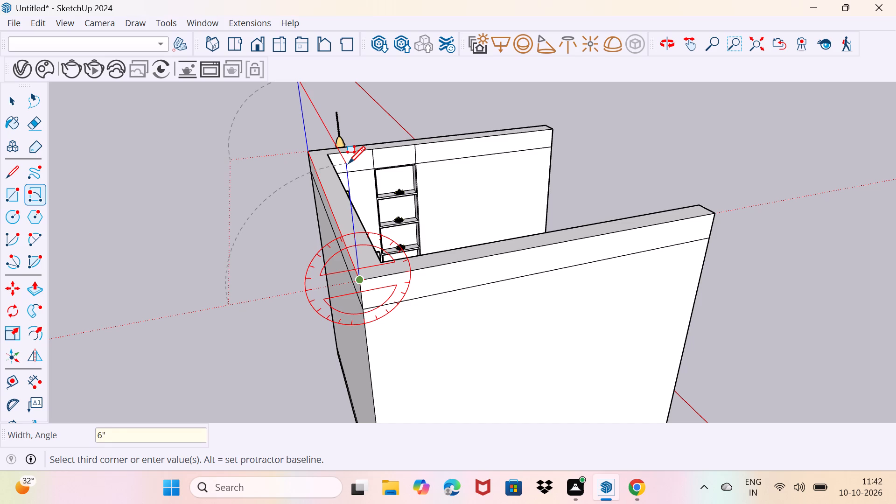
key(Return)
key(space)
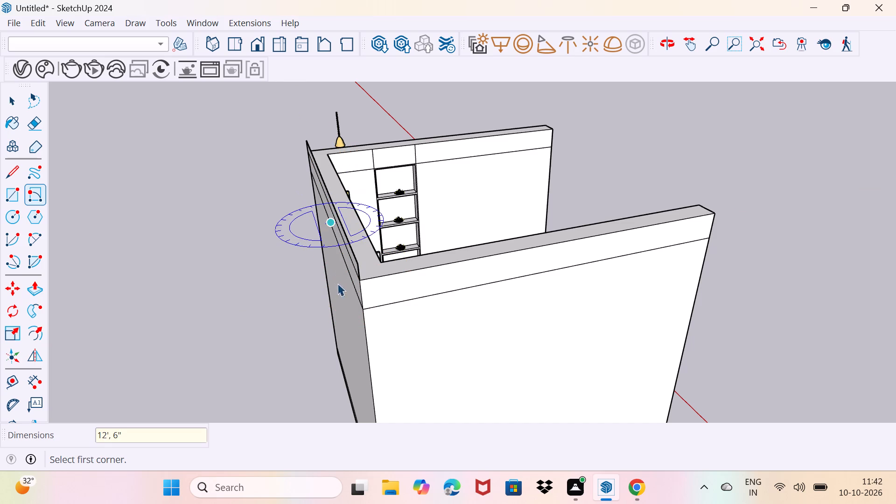
Push/Pull the upright 6" high rectangle on the back wall 12' forward, flush with the side walls' front ends.
scroll(349, 280, up, 3)
middle_drag(350, 267, 274, 233)
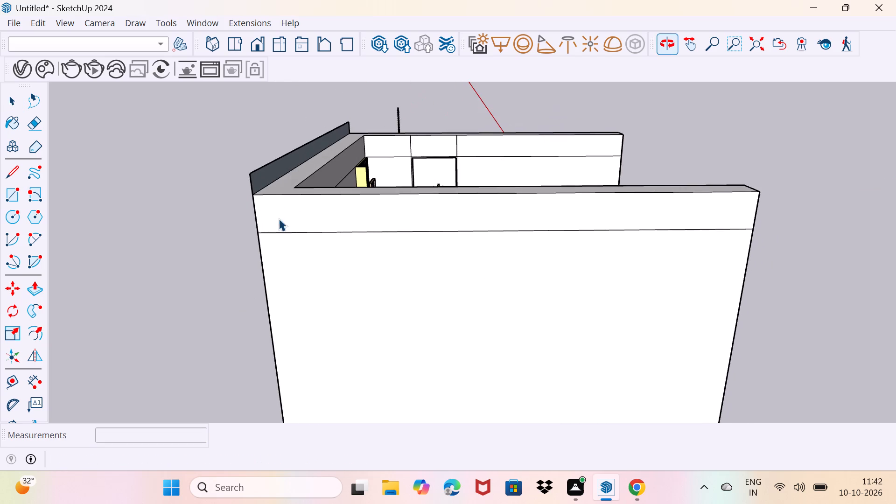
scroll(277, 168, up, 4)
click(272, 177)
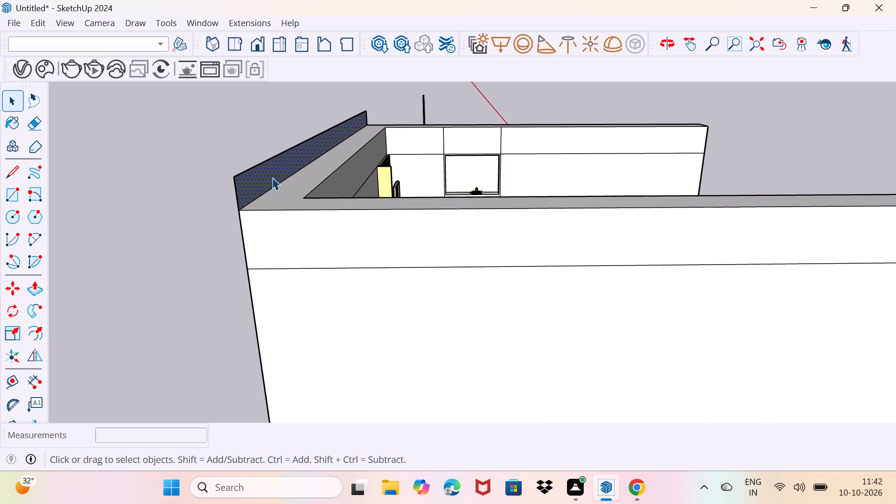
key(p)
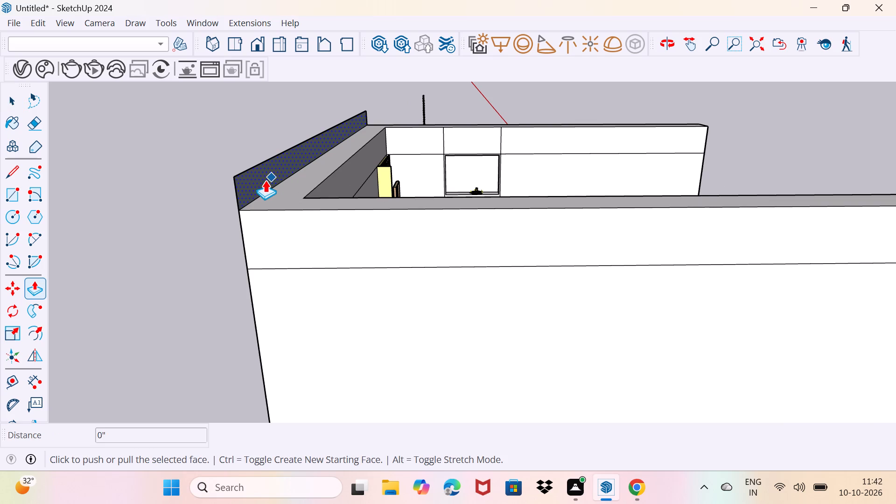
click(264, 180)
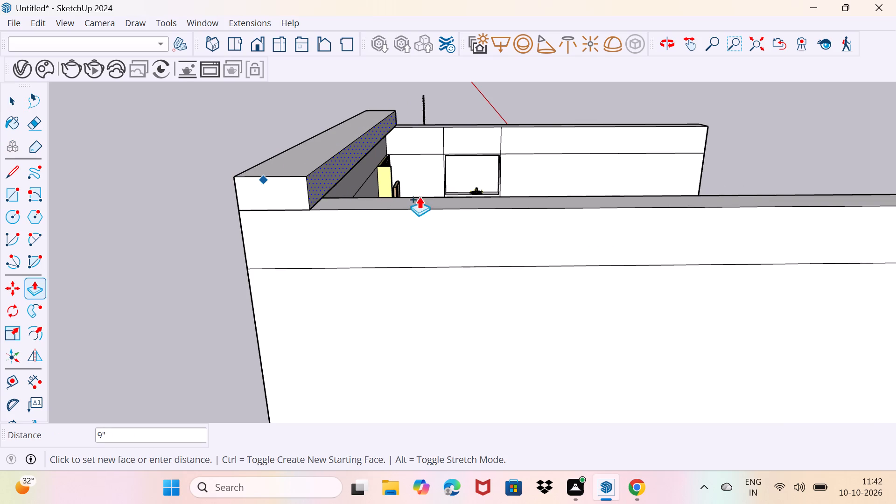
scroll(616, 218, down, 3)
scroll(661, 218, down, 4)
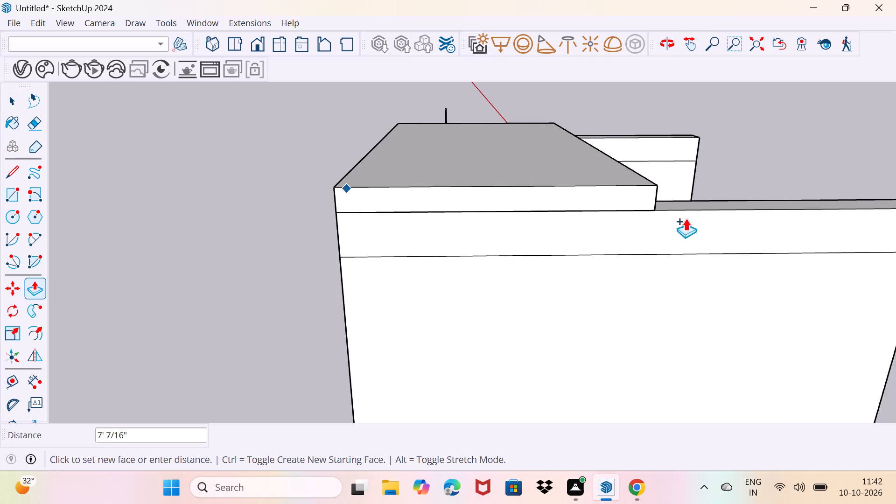
scroll(686, 218, down, 2)
middle_drag(846, 236, 815, 245)
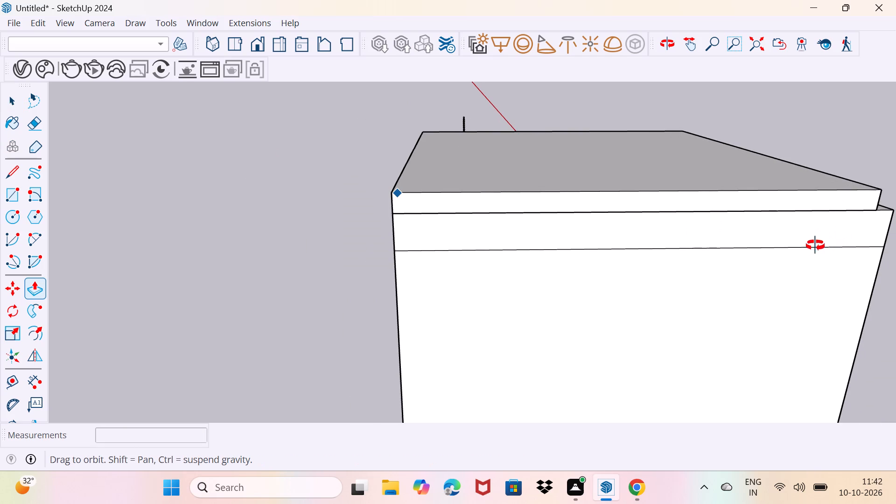
middle_drag(815, 245, 685, 217)
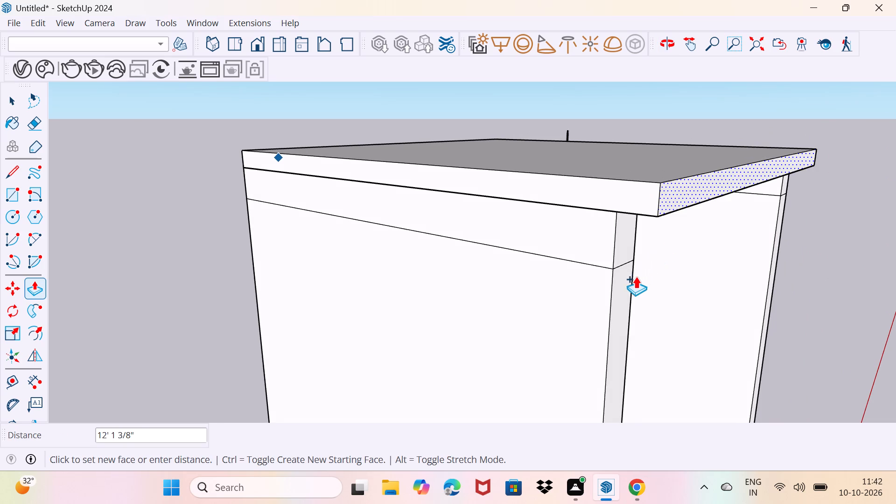
click(624, 274)
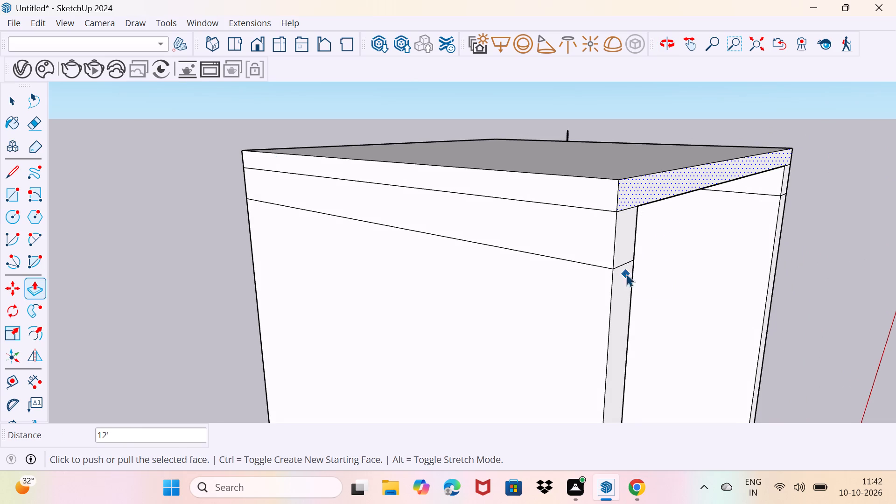
key(space)
Erase the horizontal seam lines on the front end and outer face of the plain side wall opposite the niche.
scroll(622, 266, up, 2)
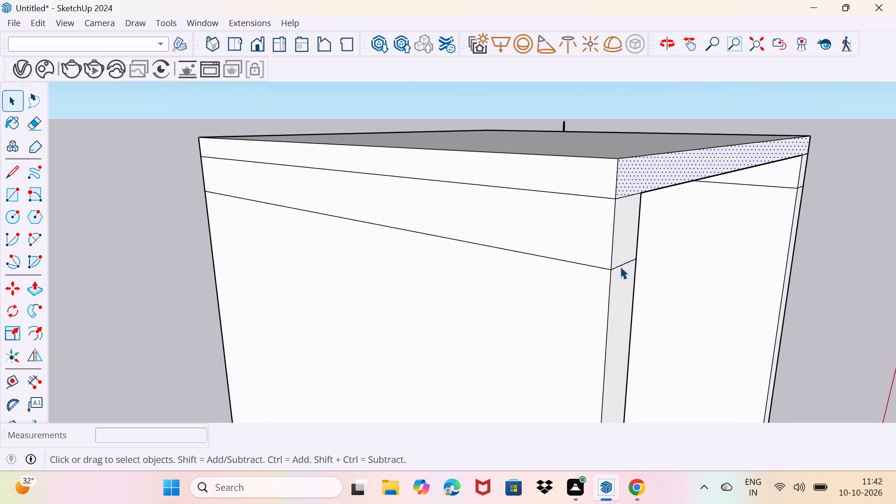
key(e)
click(620, 266)
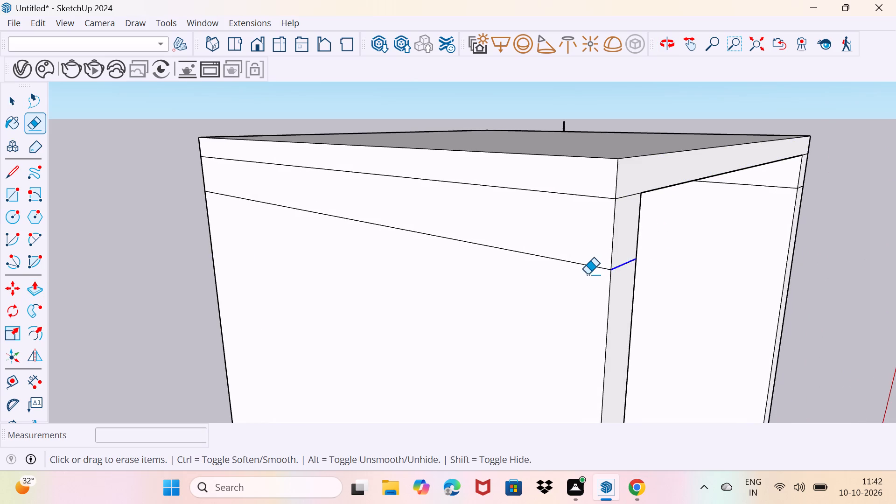
drag(571, 258, 568, 270)
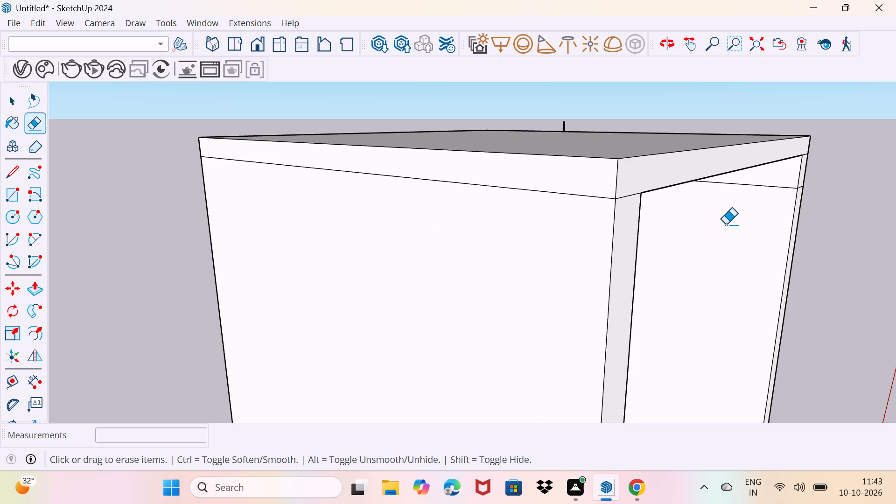
Erase the two vertical edges above the shelf niche on the inner face of the side wall.
middle_drag(726, 224, 518, 174)
click(186, 149)
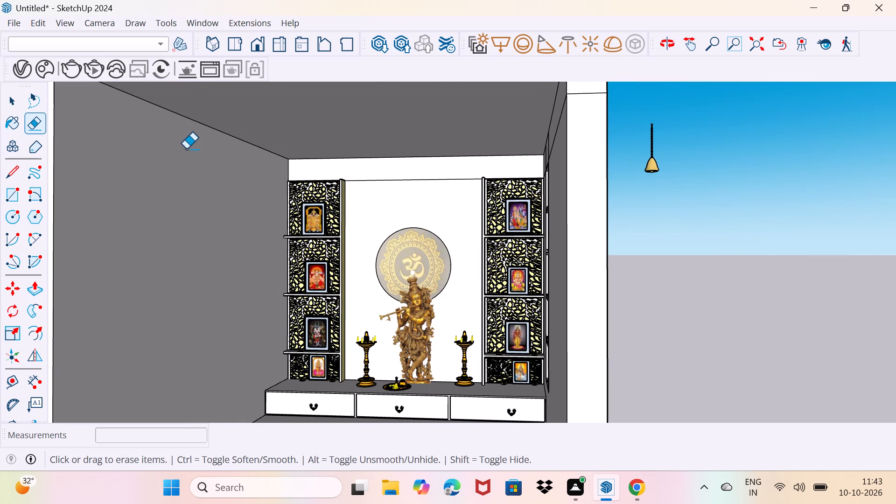
middle_drag(516, 193, 635, 199)
click(652, 159)
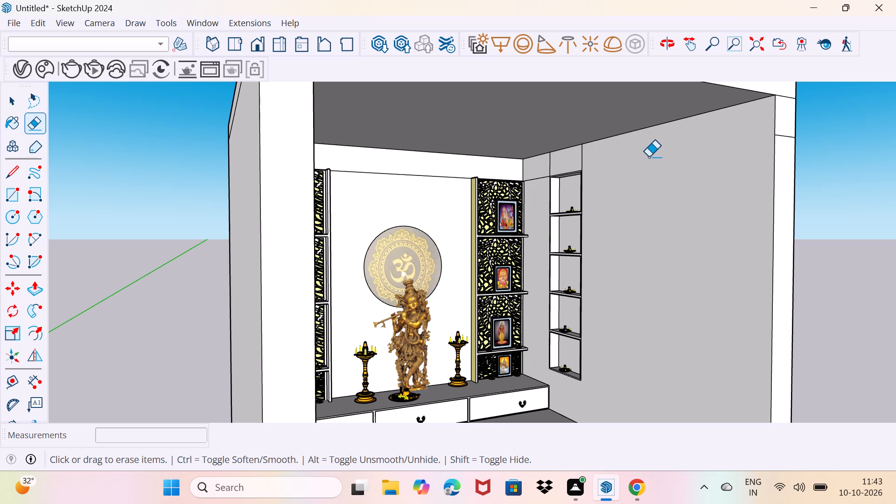
drag(546, 158, 572, 160)
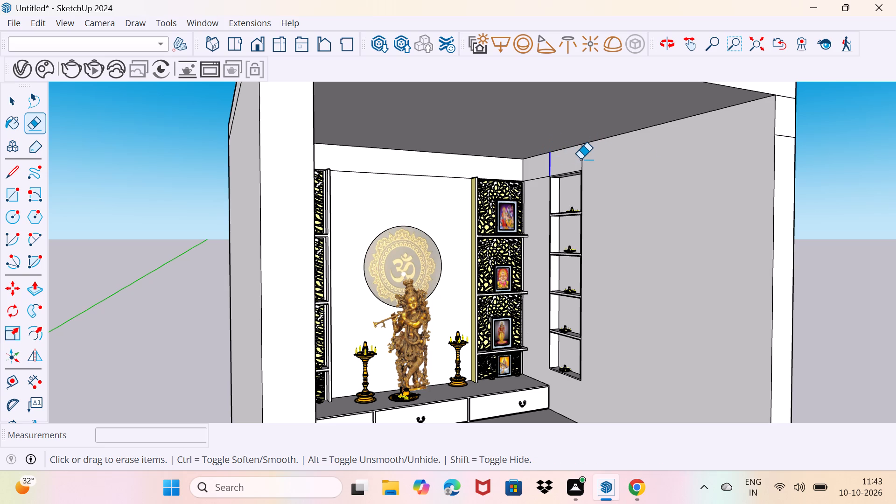
click(581, 158)
click(581, 157)
Erase the horizontal seam line on the front end of the niche side wall.
middle_drag(633, 213, 620, 218)
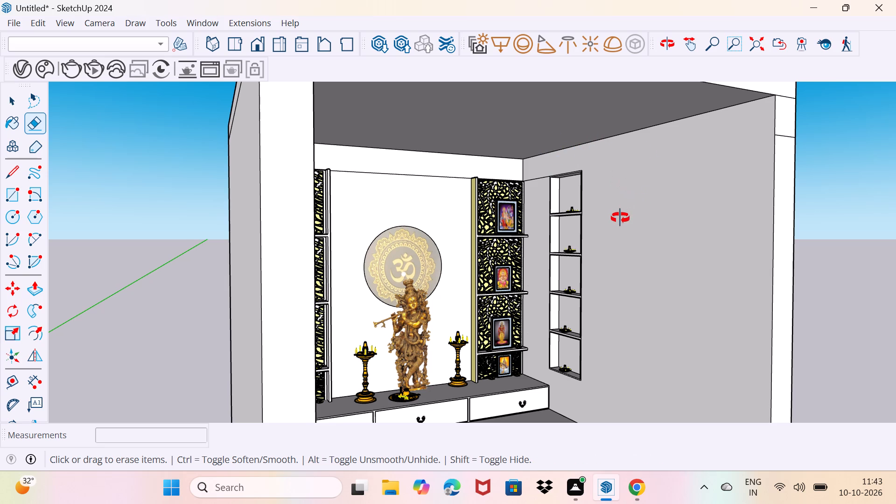
middle_drag(620, 218, 578, 227)
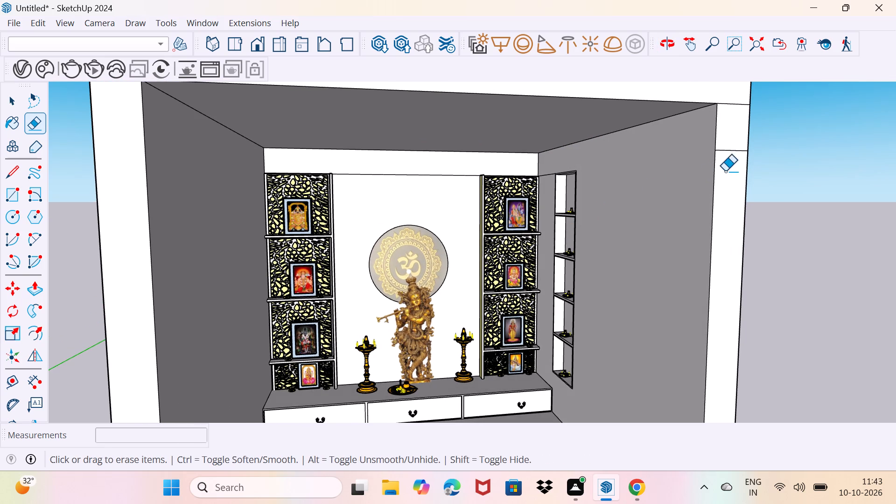
click(728, 152)
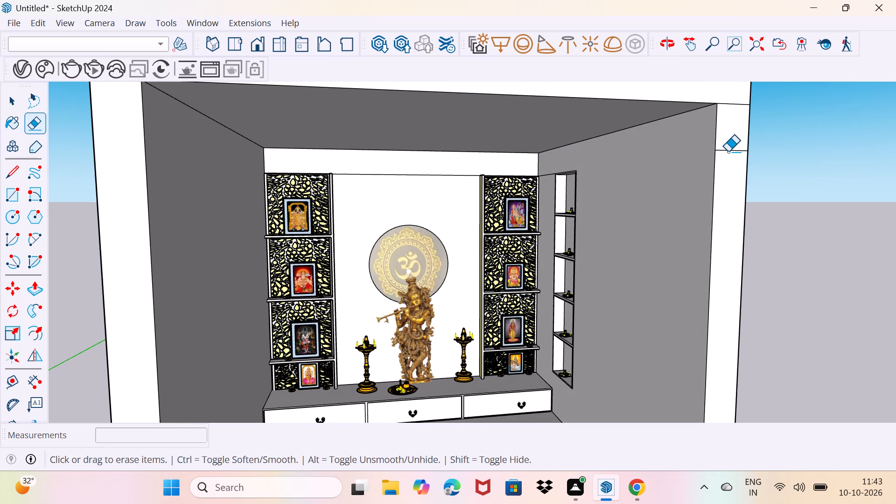
click(728, 150)
key(space)
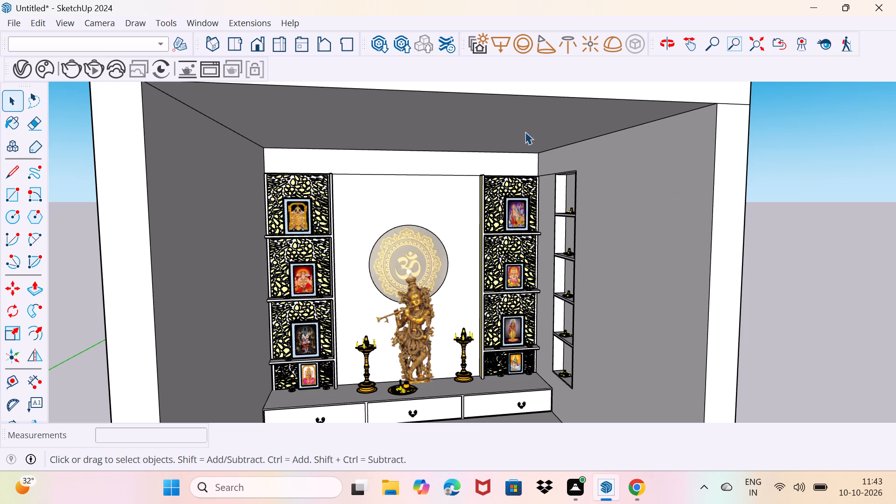
Copy the ceiling face on the underside of the top slab about 33' sideways along the red axis, clear of the shrine.
click(518, 129)
middle_drag(535, 122, 517, 148)
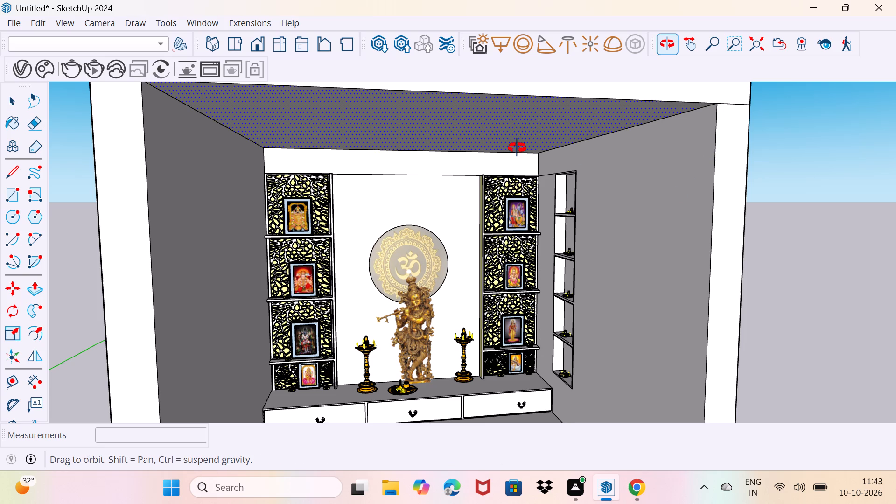
middle_drag(517, 148, 506, 145)
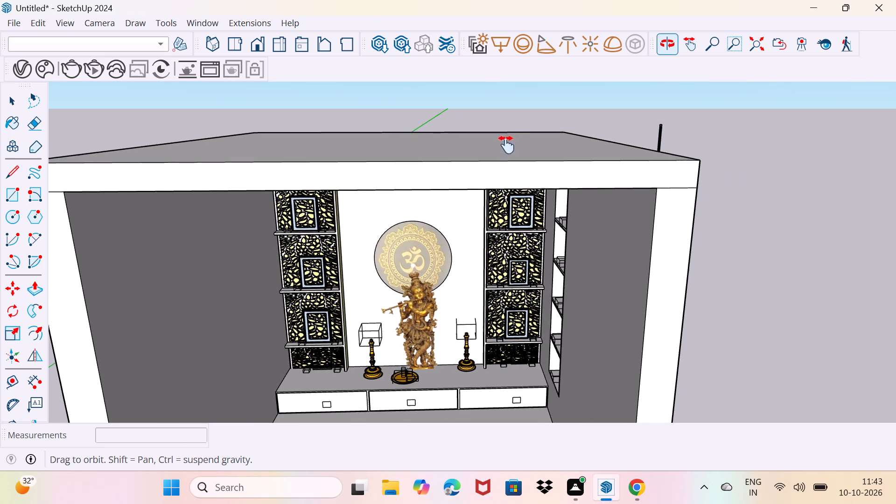
middle_drag(506, 145, 482, 141)
middle_drag(484, 173, 490, 154)
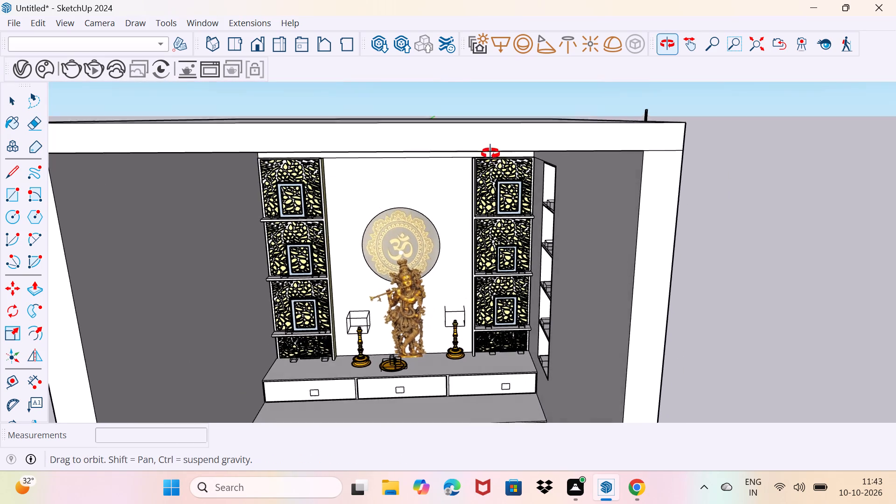
middle_drag(490, 154, 492, 136)
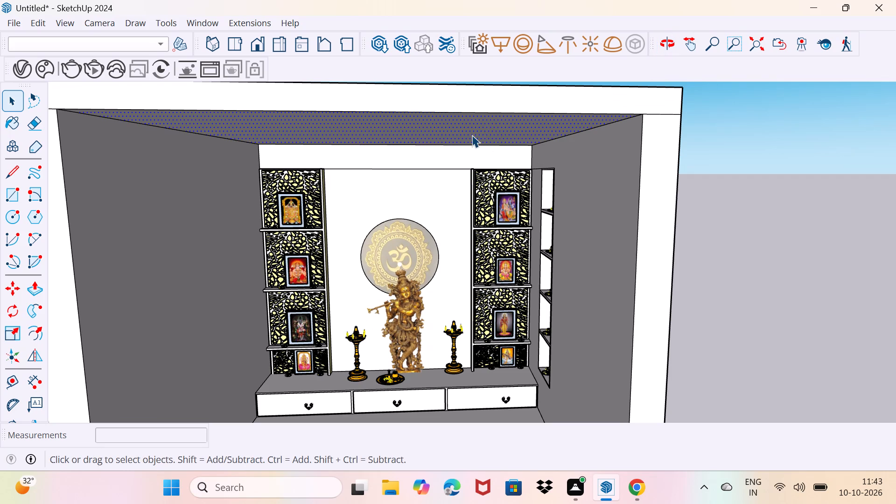
key(m)
click(472, 135)
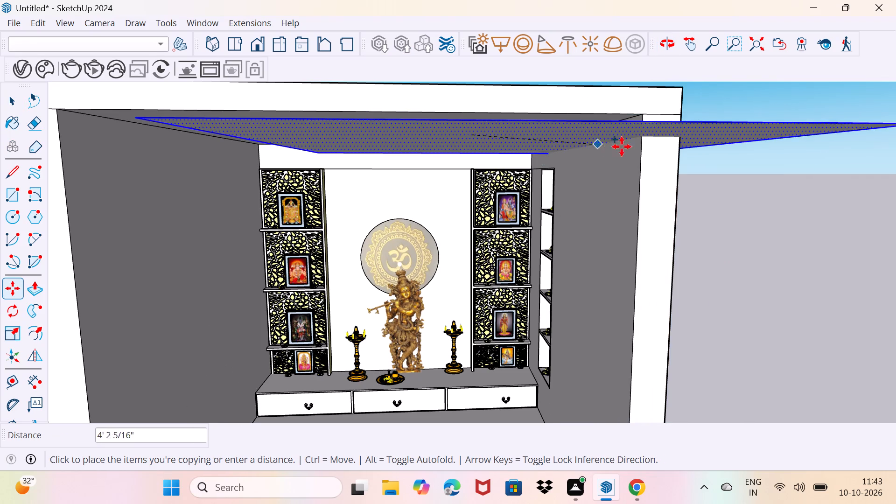
scroll(694, 147, down, 3)
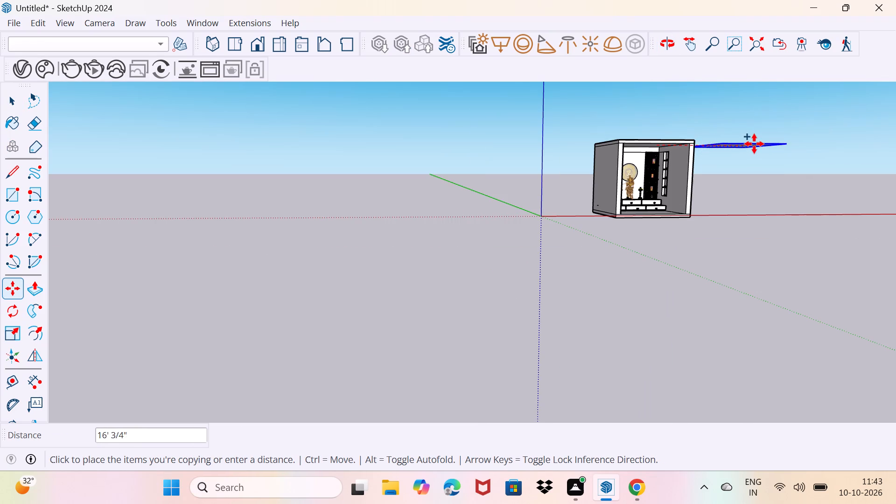
shift+middle_drag(760, 144, 588, 179)
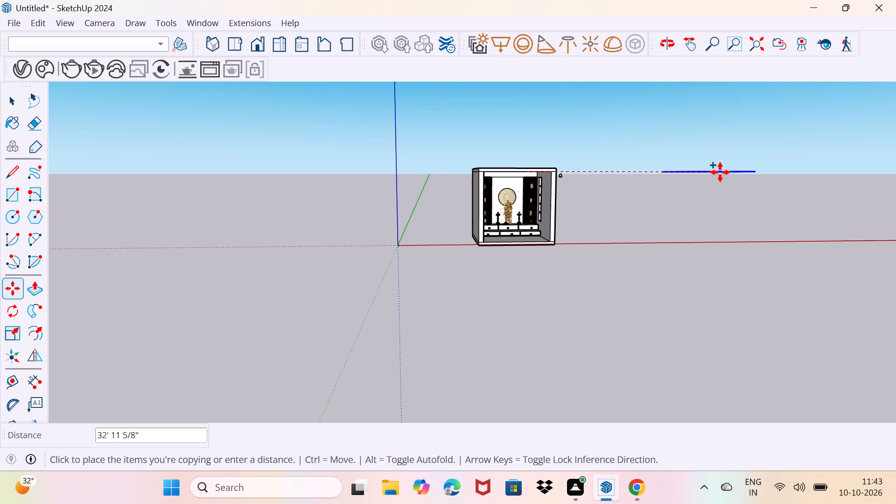
click(721, 172)
key(space)
drag(682, 222, 695, 211)
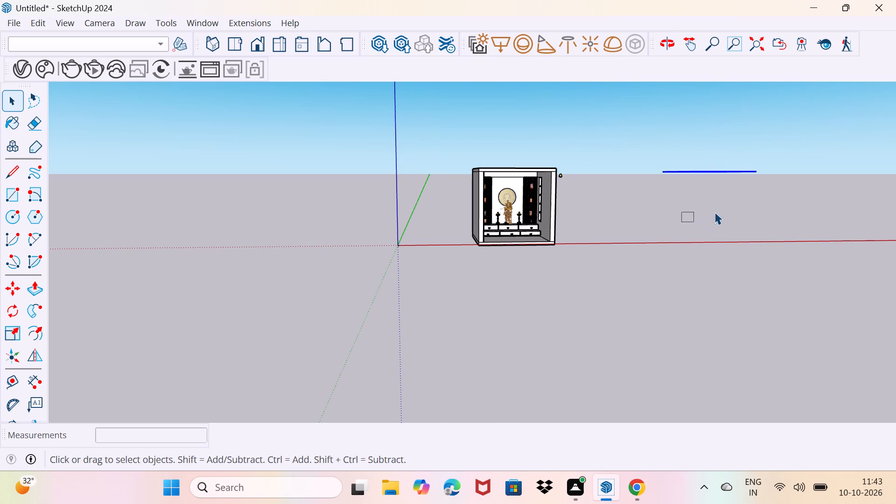
Select the copied ceiling face beside the shrine.
middle_drag(714, 212, 567, 188)
scroll(724, 147, up, 3)
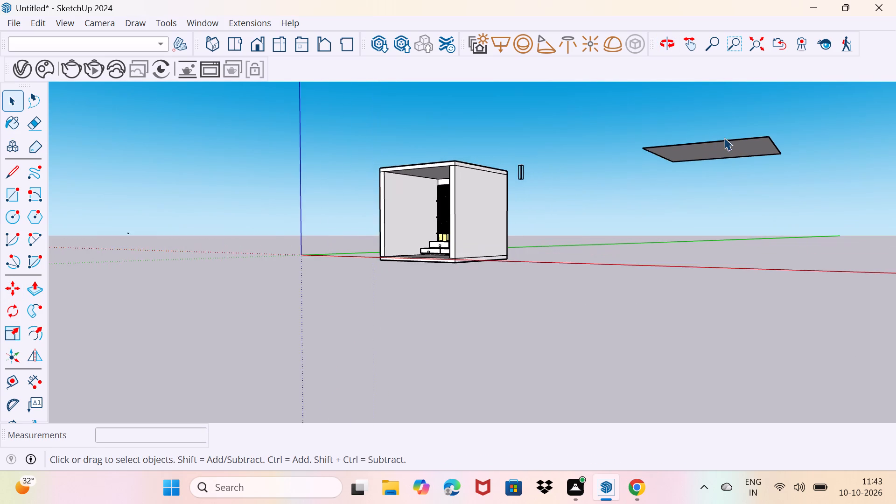
scroll(727, 142, up, 4)
middle_drag(717, 167, 739, 135)
scroll(739, 135, up, 3)
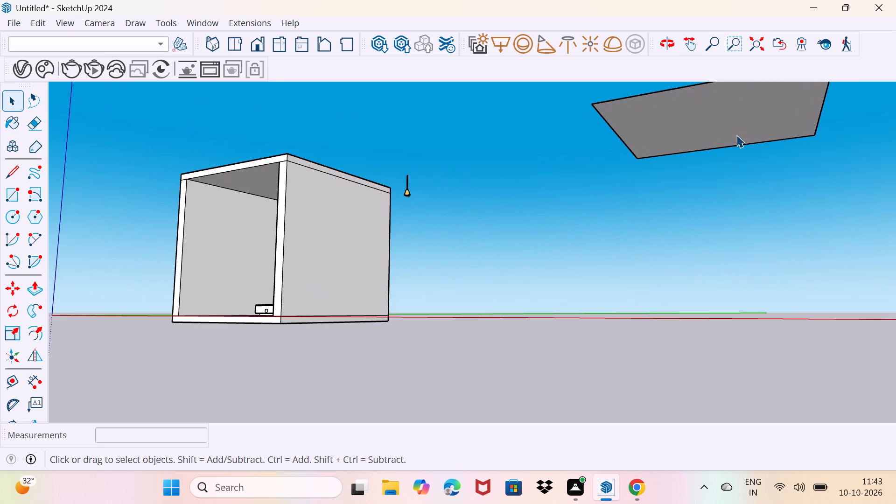
middle_drag(736, 135, 557, 291)
middle_drag(564, 292, 625, 243)
click(607, 230)
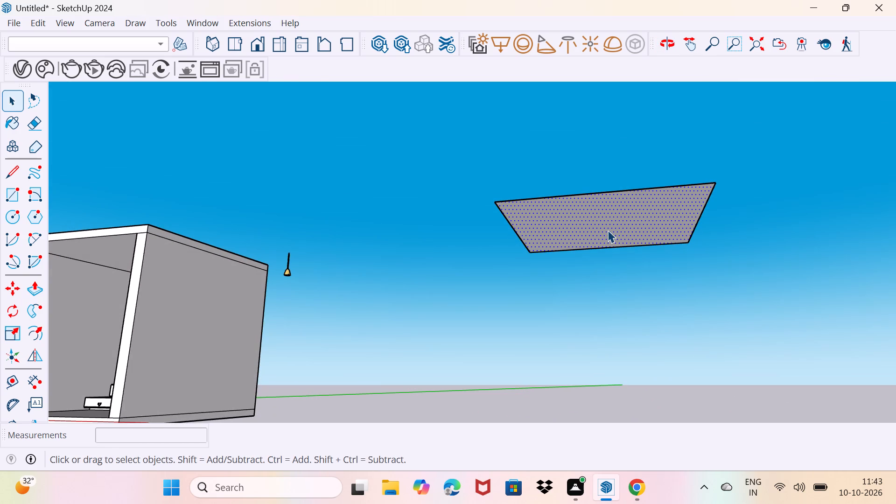
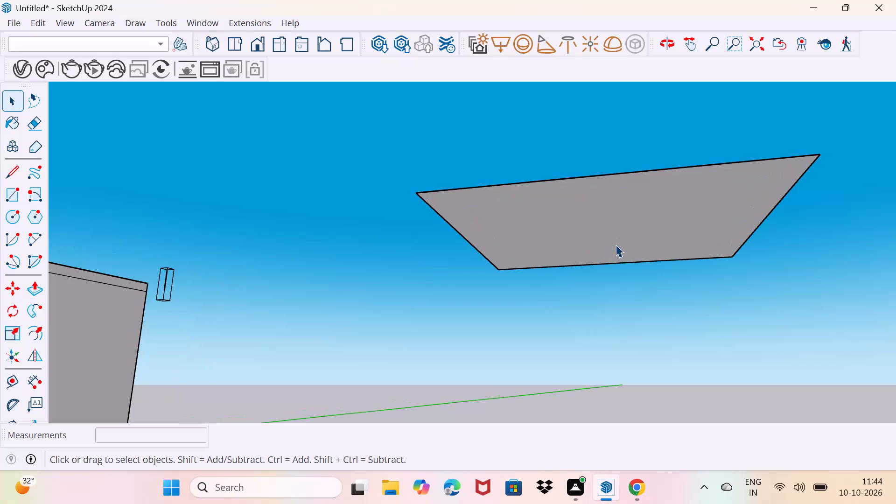
Push/Pull the floating four-sided face into a slab 5" thick.
scroll(618, 238, up, 2)
key(p)
click(619, 236)
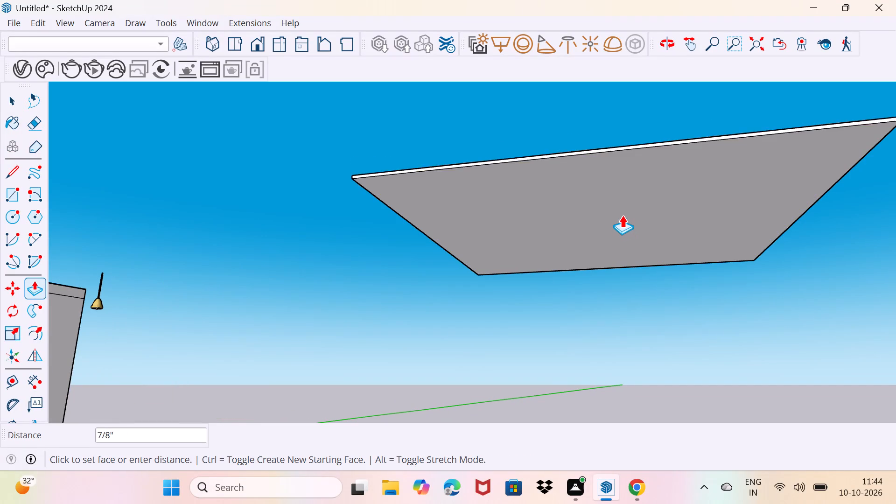
key(2)
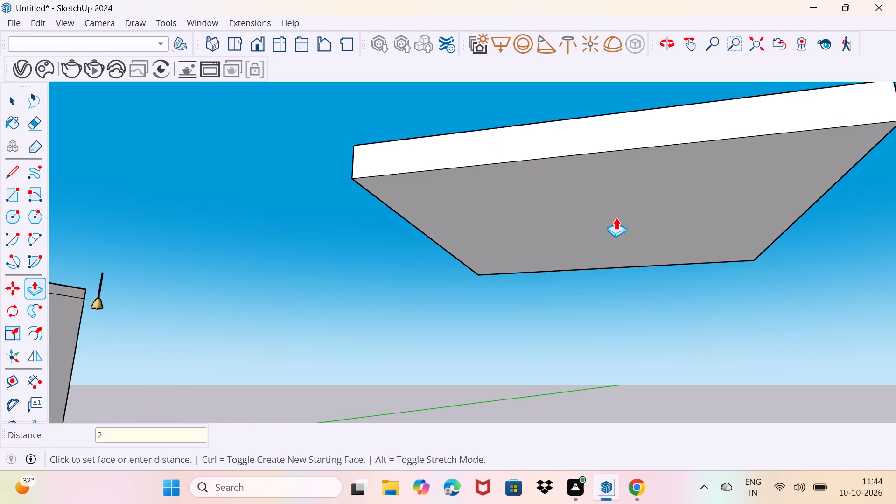
key(BackSpace)
text(5")
key(Return)
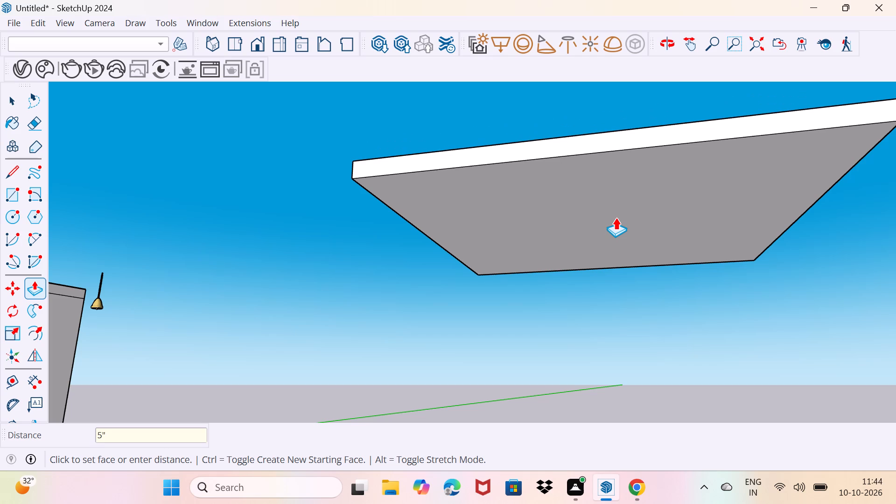
key(space)
Offset the slab's underside outline inward by about 1' 5 11/16".
middle_drag(616, 217, 571, 251)
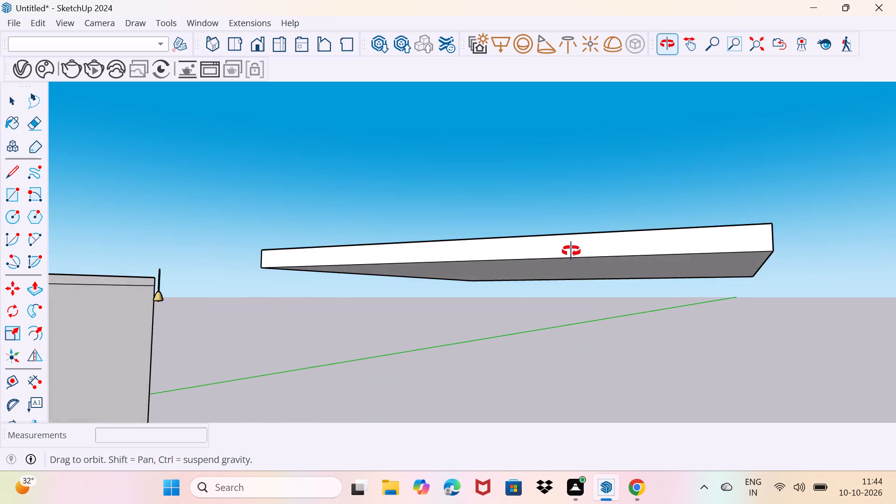
middle_drag(571, 251, 584, 233)
middle_drag(539, 249, 591, 243)
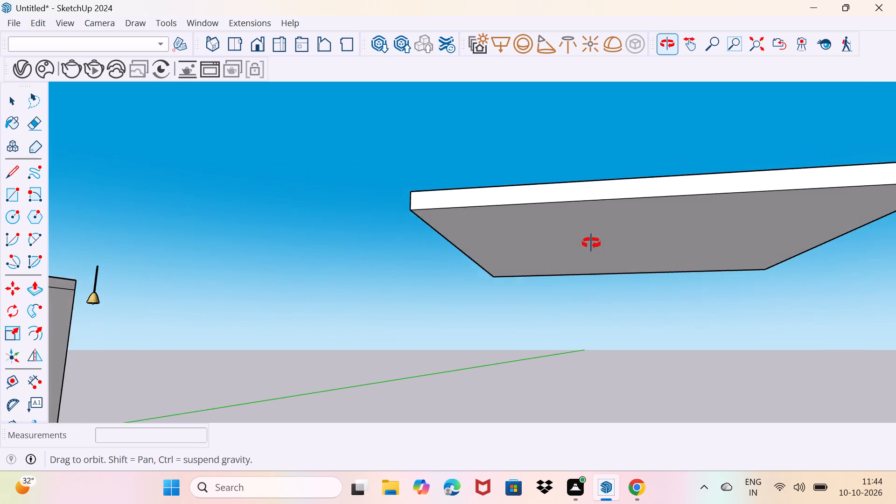
middle_drag(591, 243, 405, 249)
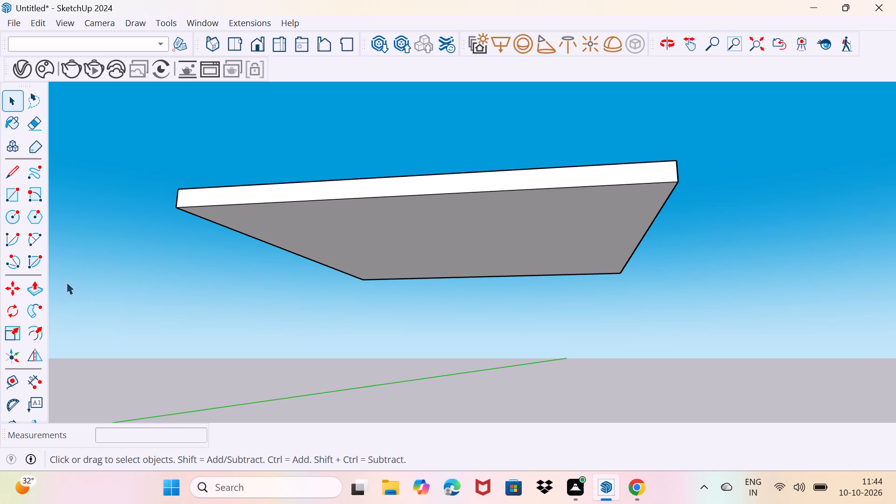
click(32, 324)
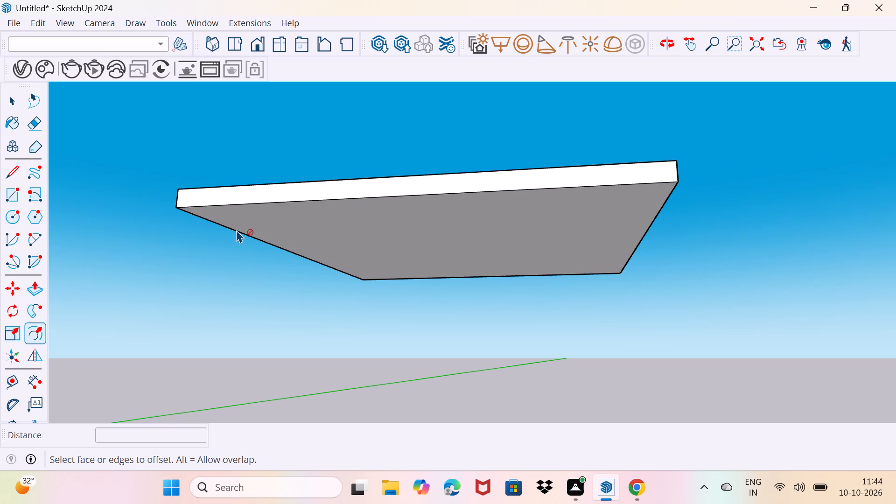
click(265, 236)
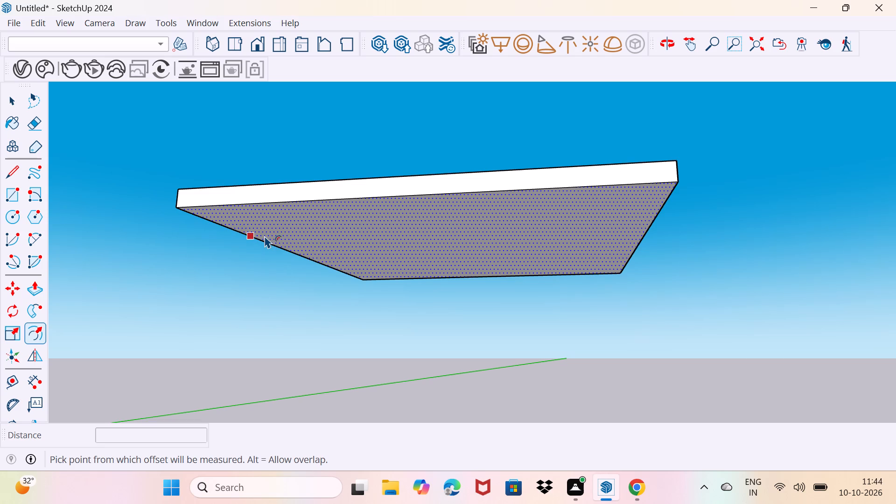
click(302, 235)
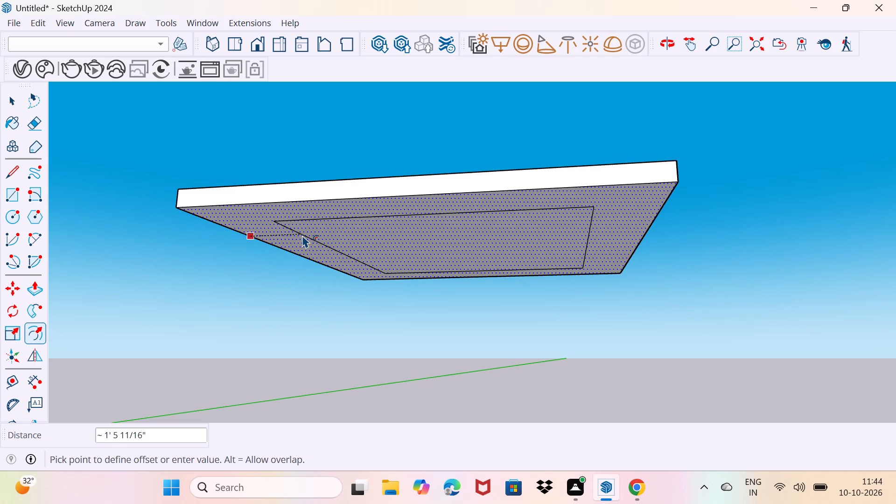
key(space)
Push the inner offset face on the slab's underside 1" into the slab.
scroll(425, 266, up, 2)
middle_drag(427, 253, 384, 252)
scroll(414, 251, up, 1)
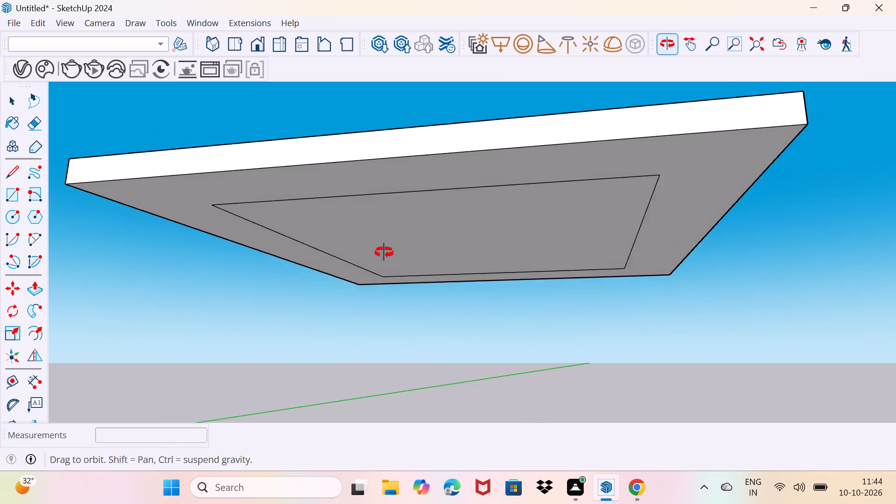
middle_drag(384, 252, 264, 218)
click(433, 203)
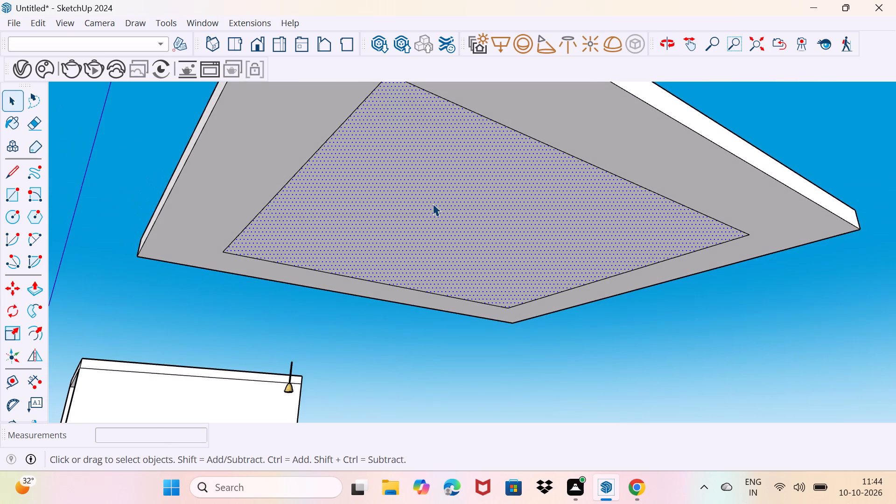
key(p)
click(433, 203)
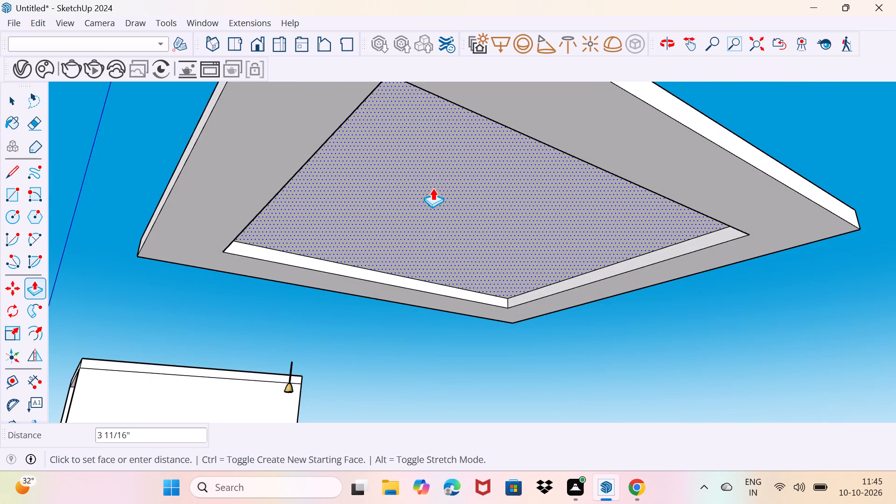
key(1)
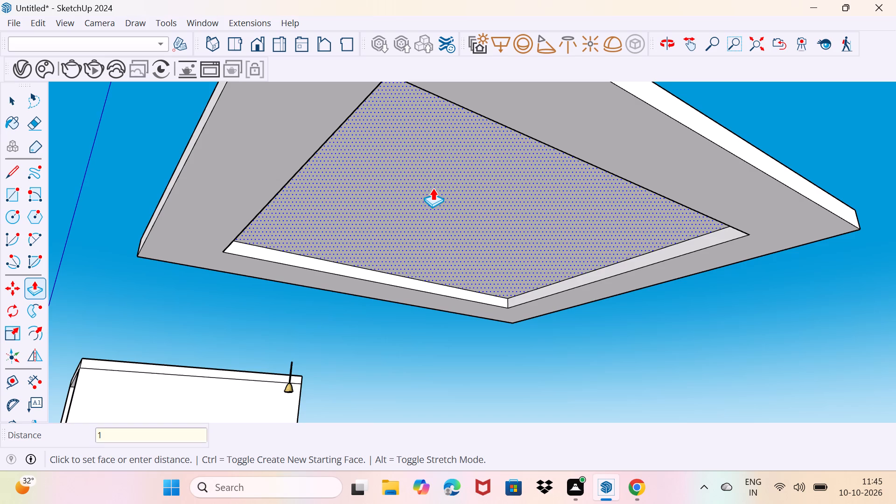
key(Return)
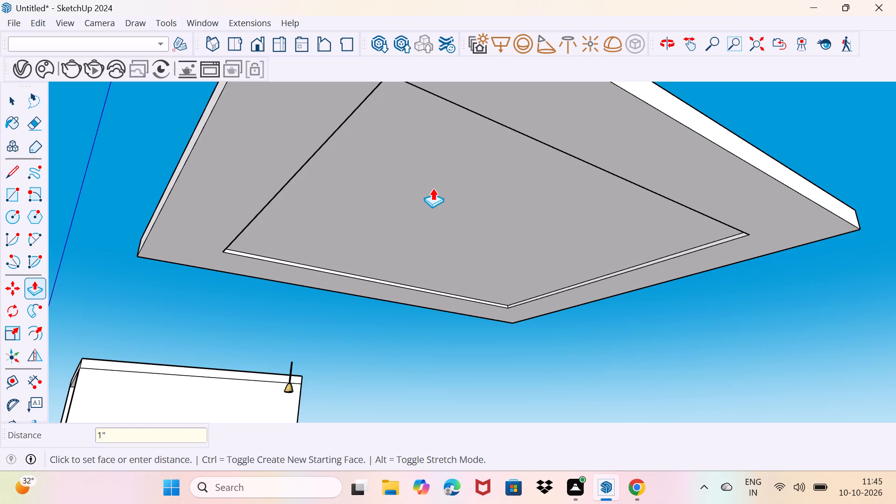
key(Return)
Push the recessed underside face freehand deeper into the slab.
scroll(426, 233, up, 1)
middle_drag(406, 231, 417, 289)
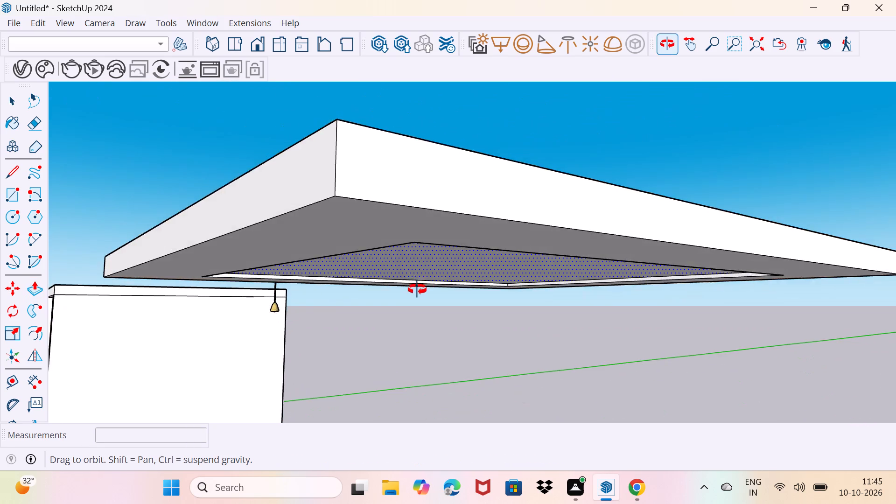
middle_drag(417, 289, 441, 259)
drag(421, 243, 423, 233)
key(space)
drag(424, 252, 428, 232)
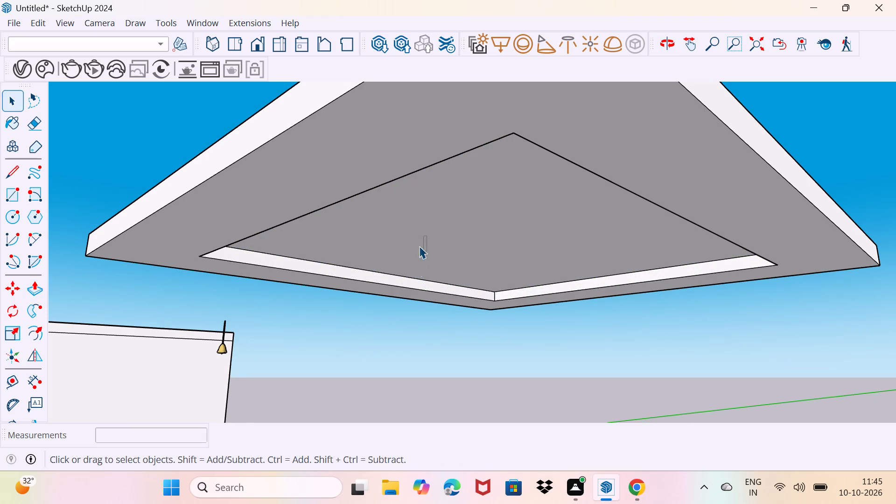
Copy the four lower rim edges of the recess up to the midpoint of its vertical corner edge, about 1 5/8".
scroll(483, 286, up, 17)
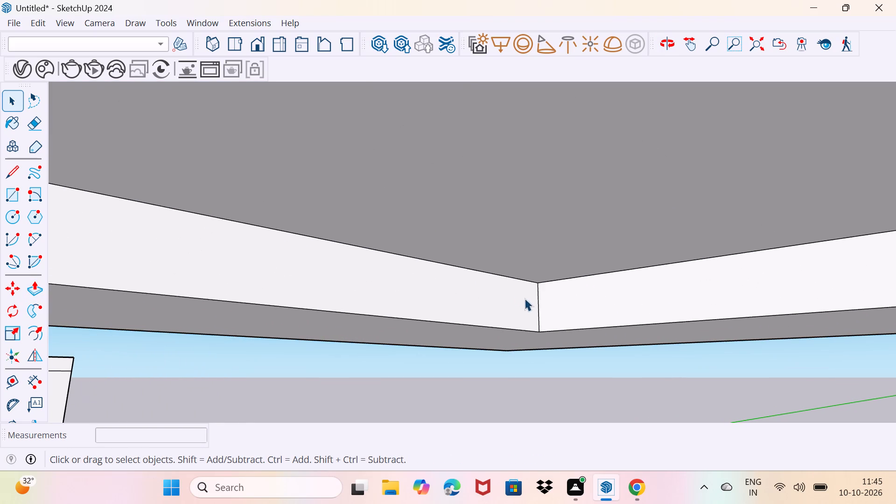
click(503, 327)
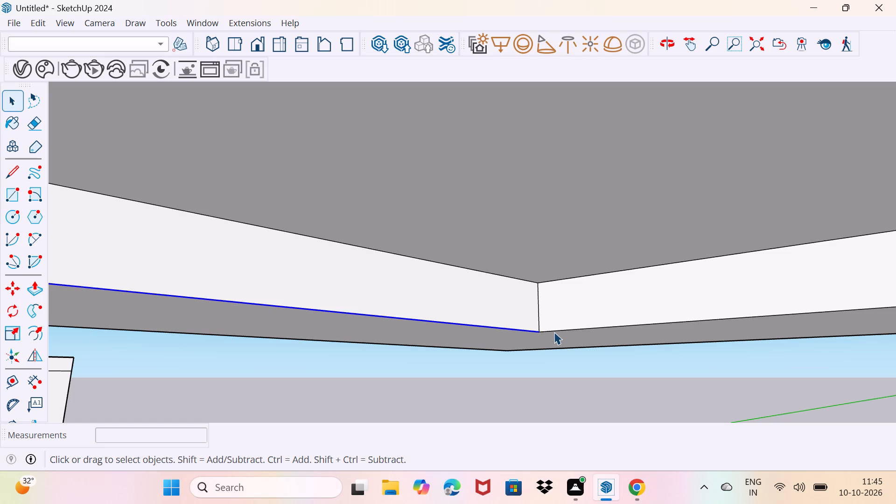
click(554, 332)
scroll(553, 333, down, 2)
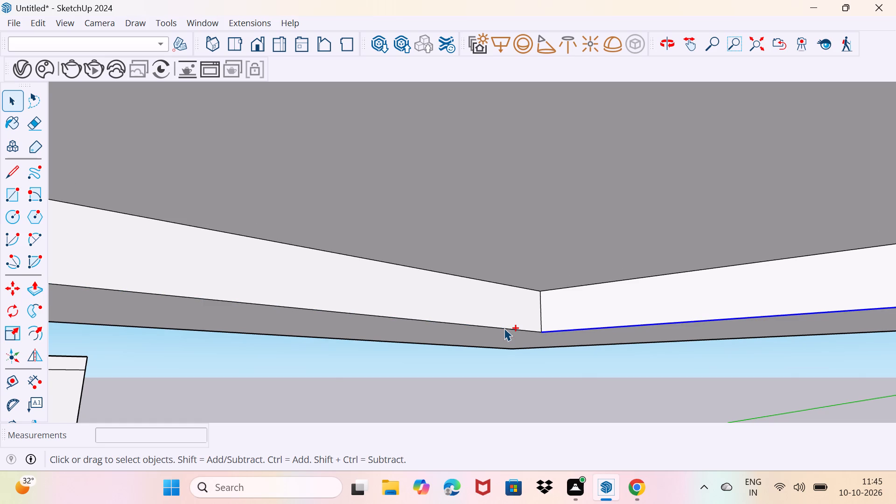
ctrl+click(504, 328)
scroll(504, 330, down, 10)
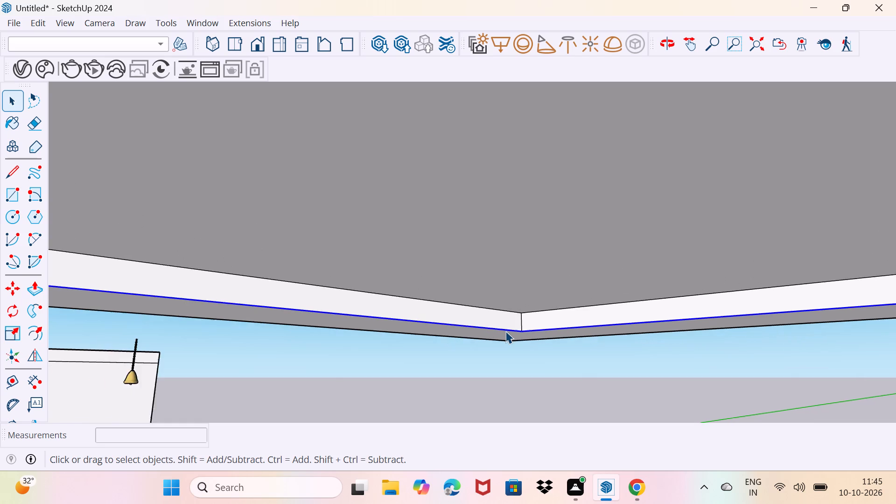
scroll(505, 331, down, 5)
middle_drag(505, 331, 378, 319)
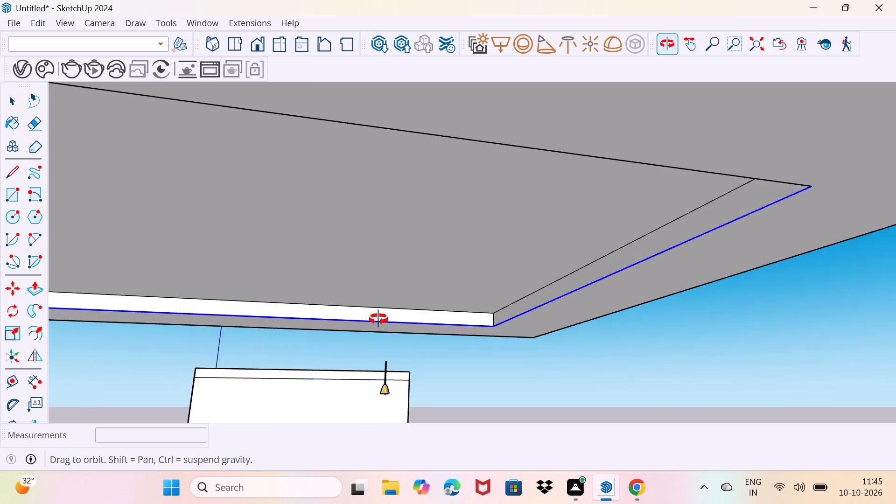
middle_drag(378, 319, 269, 311)
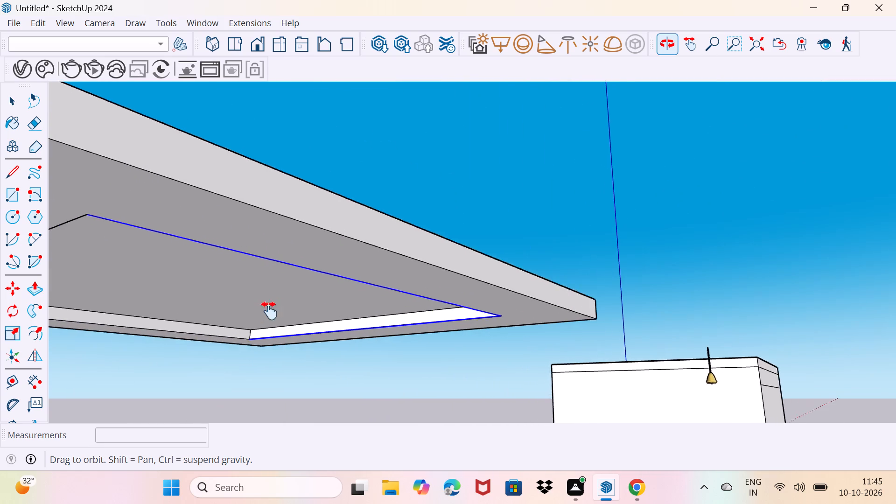
middle_drag(269, 311, 372, 307)
middle_drag(372, 307, 243, 312)
scroll(233, 325, up, 2)
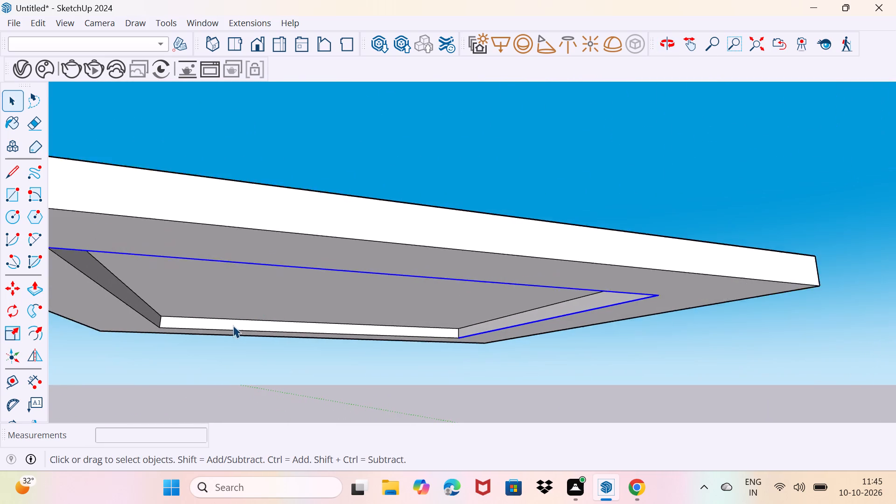
scroll(233, 325, up, 1)
ctrl+click(239, 330)
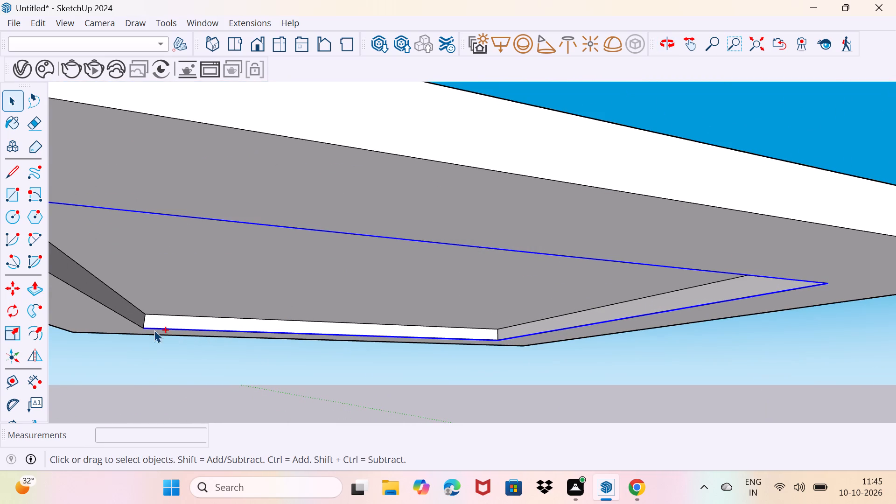
ctrl+click(130, 321)
scroll(142, 322, up, 15)
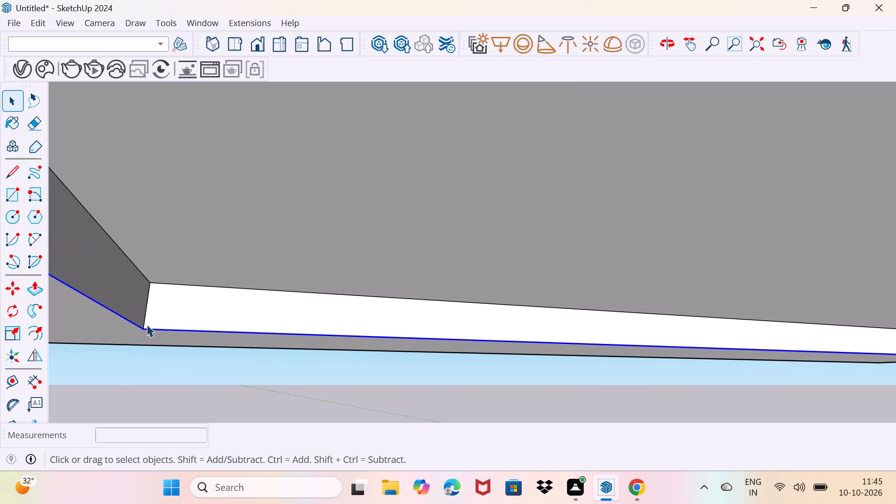
key(m)
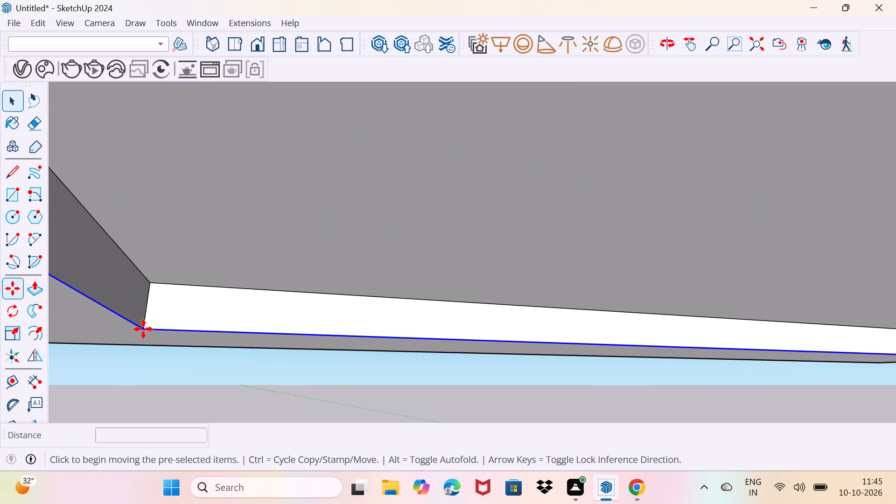
click(142, 329)
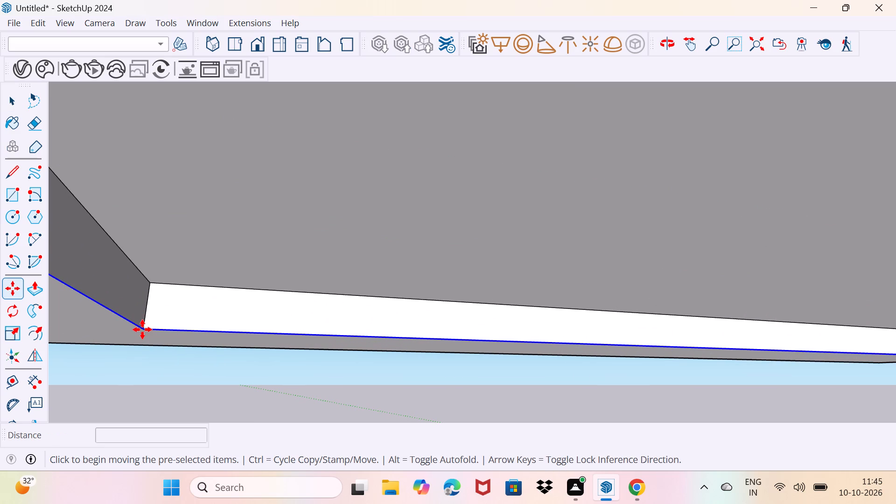
scroll(146, 313, up, 7)
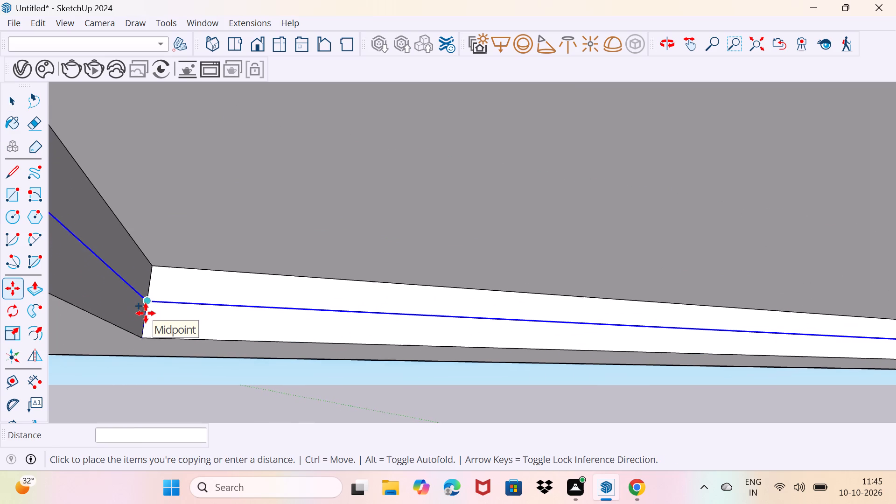
scroll(146, 313, up, 2)
click(146, 313)
key(space)
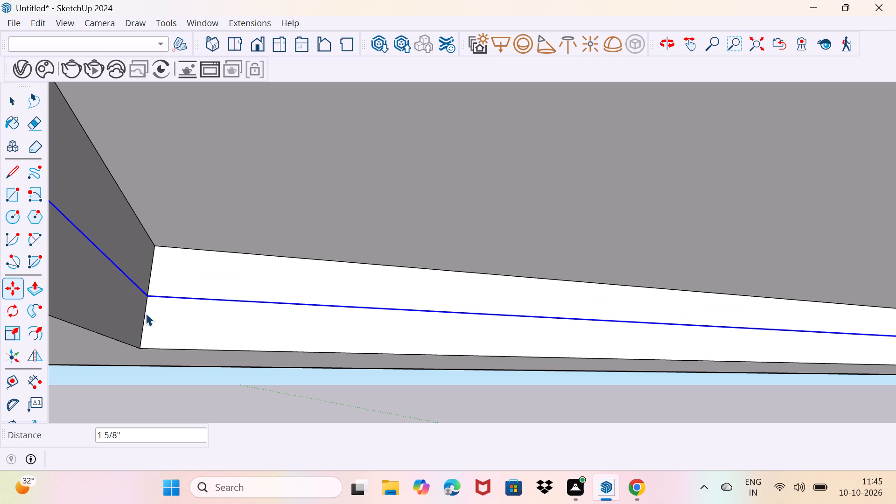
drag(152, 322, 161, 313)
Push the upper strip of one recess wall 0.3" back into the slab.
click(202, 272)
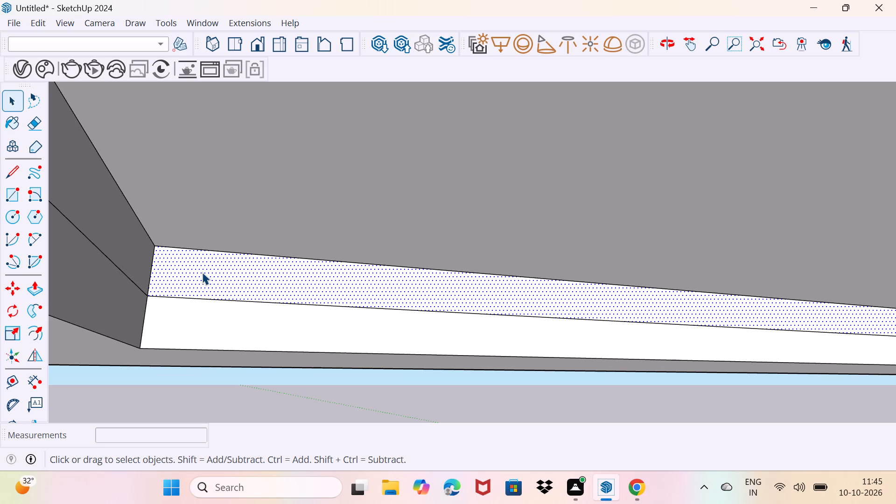
key(p)
click(202, 272)
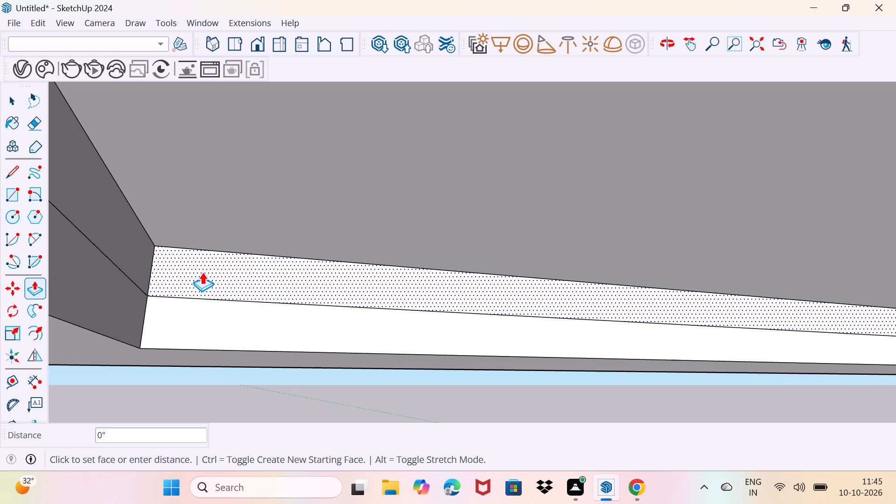
middle_drag(219, 269, 190, 322)
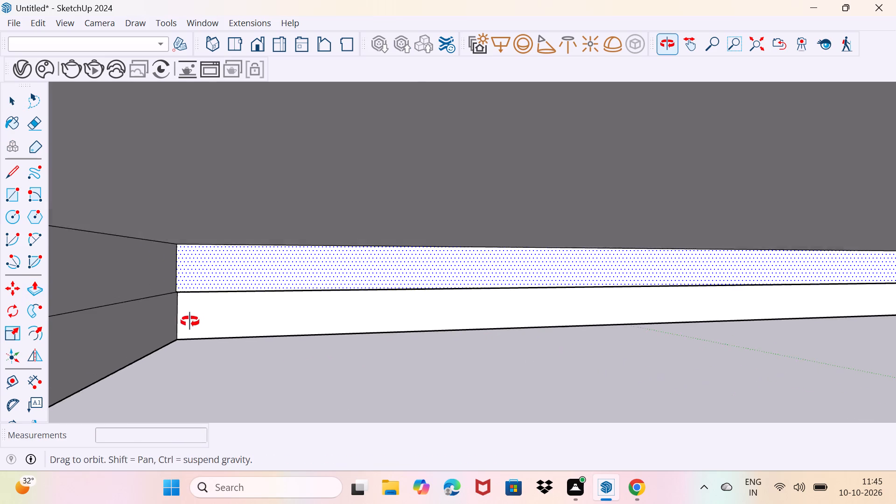
middle_drag(190, 322, 189, 323)
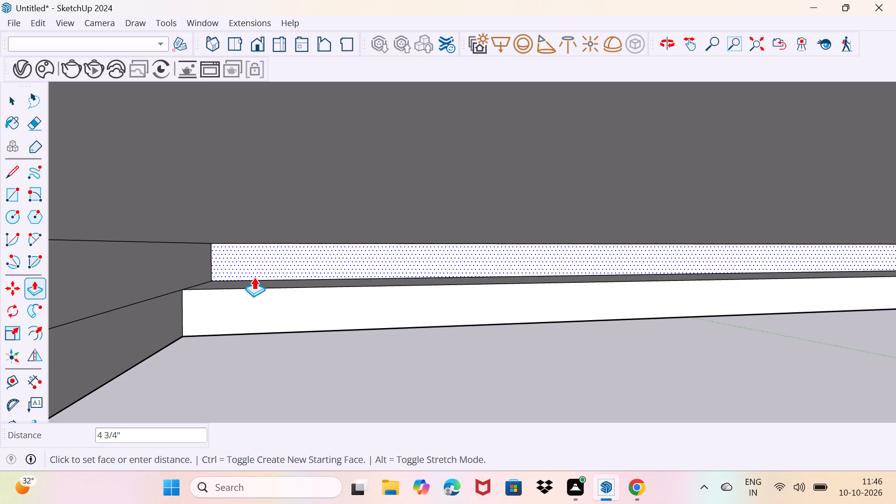
scroll(248, 280, up, 1)
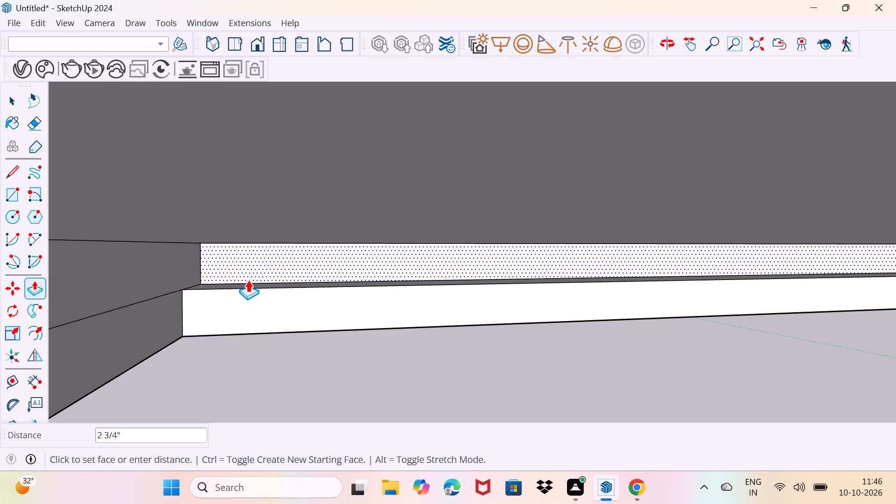
scroll(241, 286, up, 1)
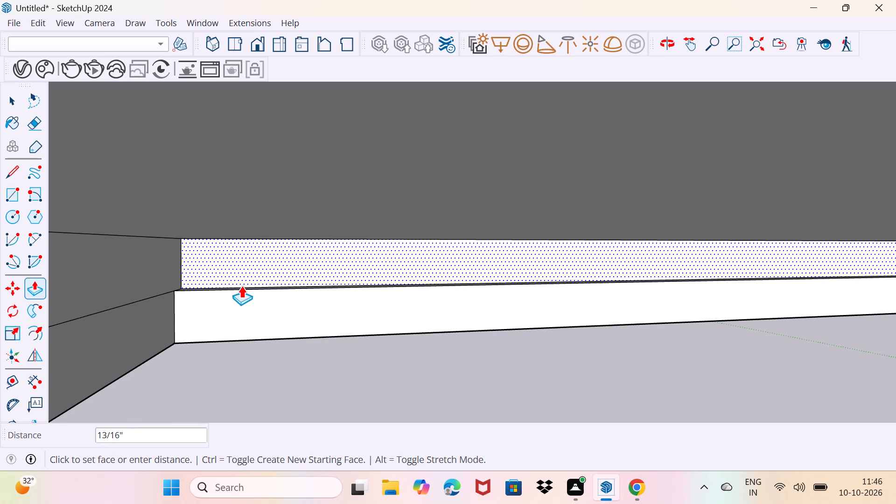
scroll(241, 286, up, 2)
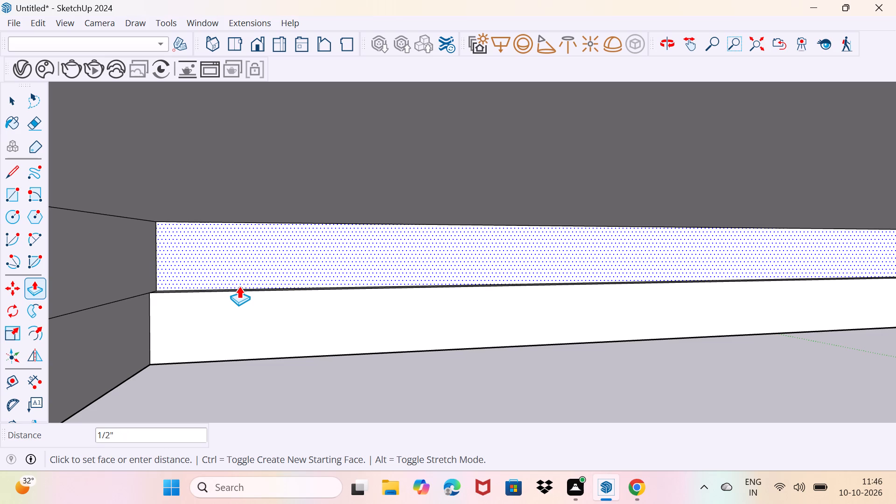
scroll(239, 286, up, 2)
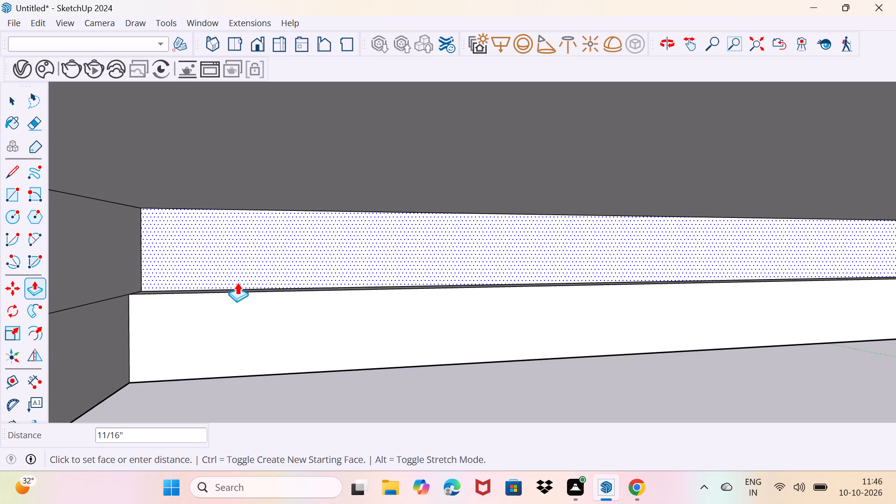
key(1)
key(BackSpace)
text(0.)
key(3)
key(shift+quotedbl)
key(Return)
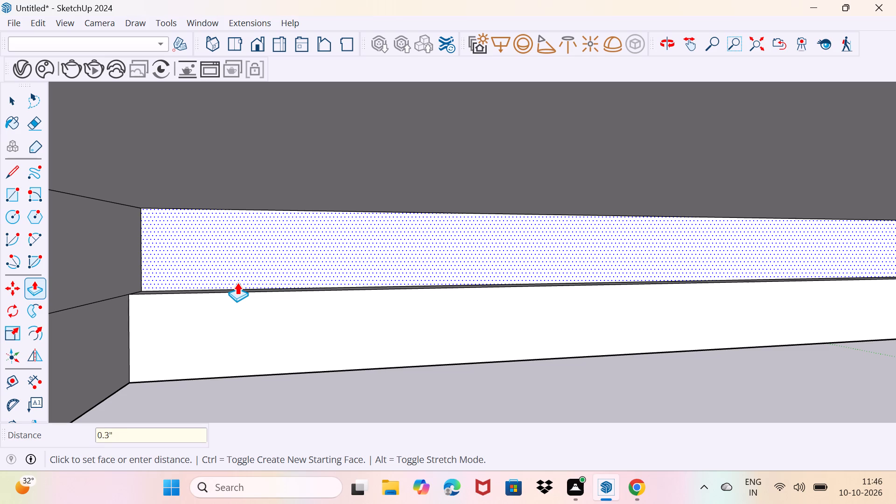
Repeat the same push on the upper strips of the other three recess walls.
double_click(111, 251)
scroll(188, 320, down, 3)
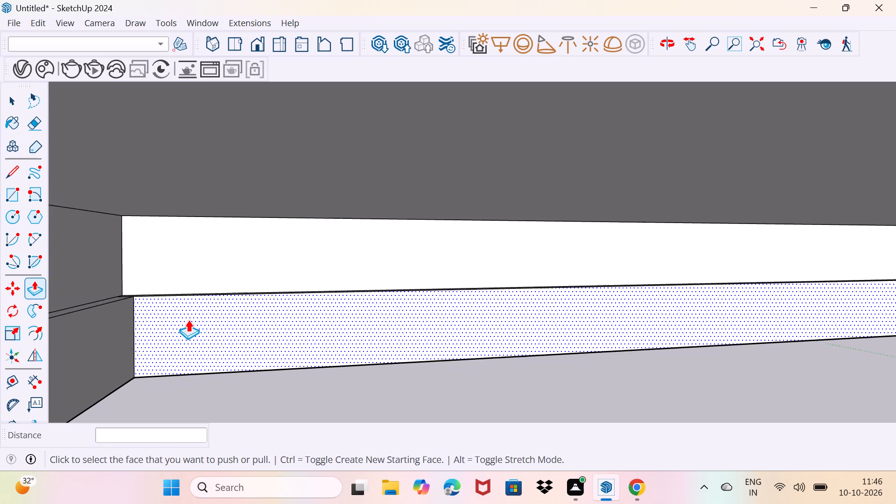
scroll(188, 320, down, 3)
middle_drag(189, 320, 319, 300)
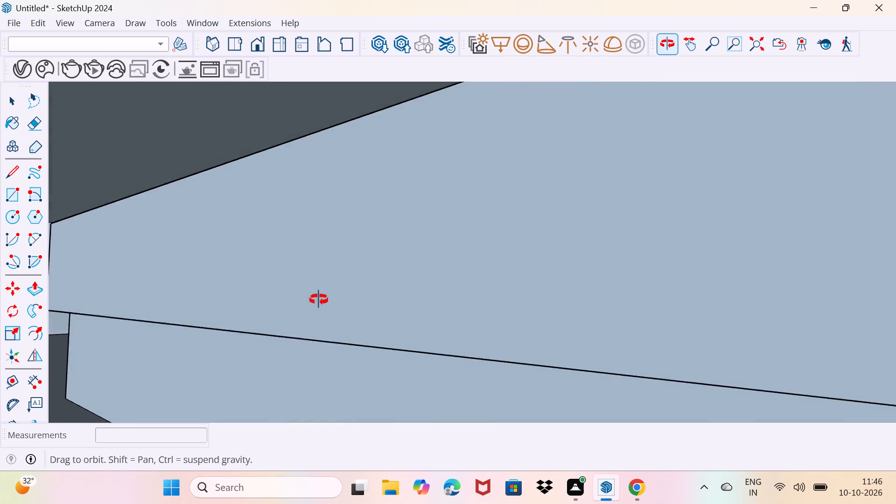
middle_drag(319, 300, 296, 250)
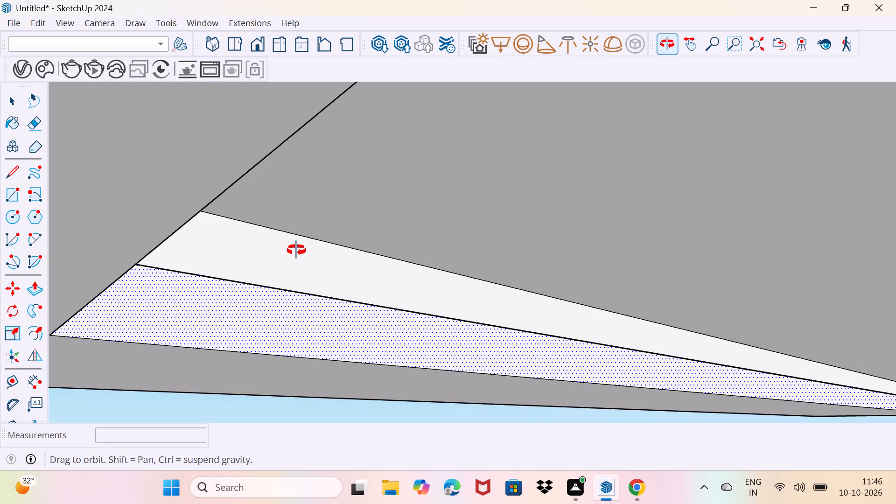
middle_drag(296, 250, 0, 217)
scroll(312, 298, down, 4)
scroll(349, 317, down, 11)
middle_drag(407, 341, 504, 347)
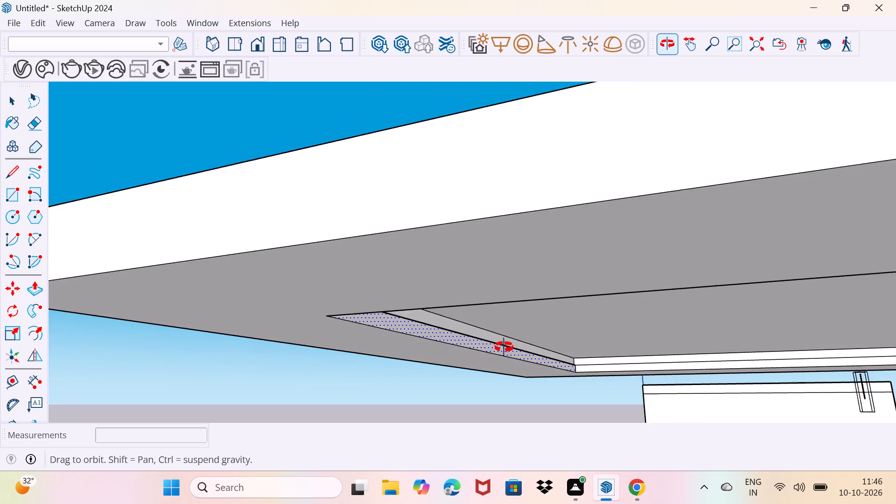
middle_drag(504, 347, 176, 323)
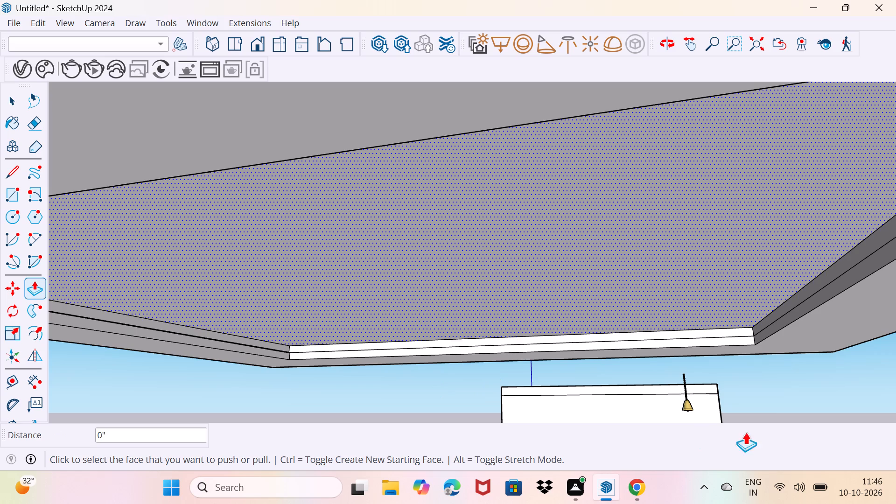
scroll(749, 332, up, 15)
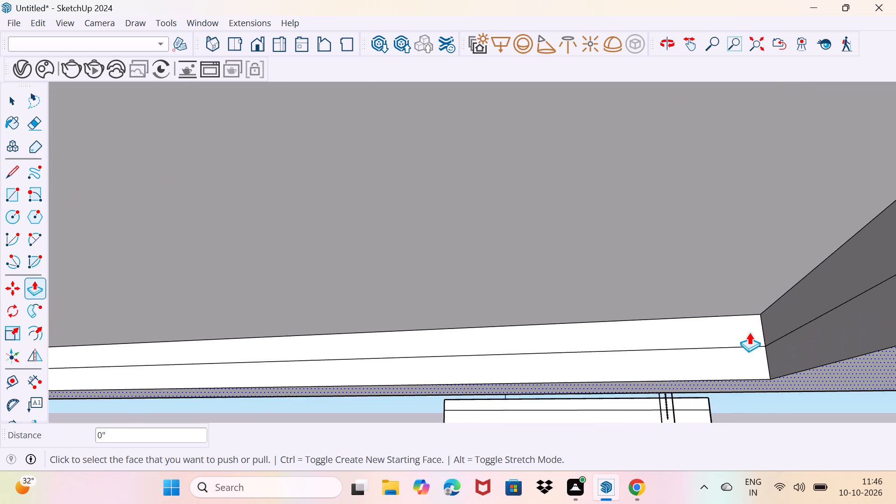
click(741, 321)
double_click(741, 323)
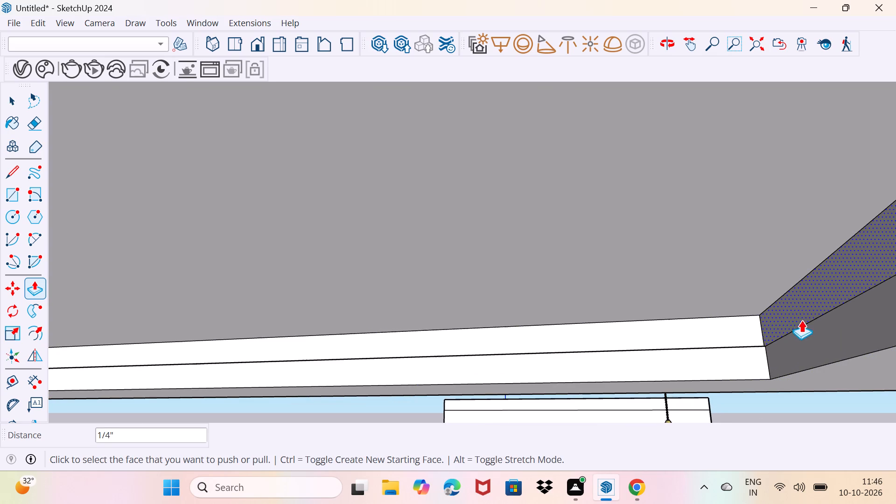
double_click(797, 303)
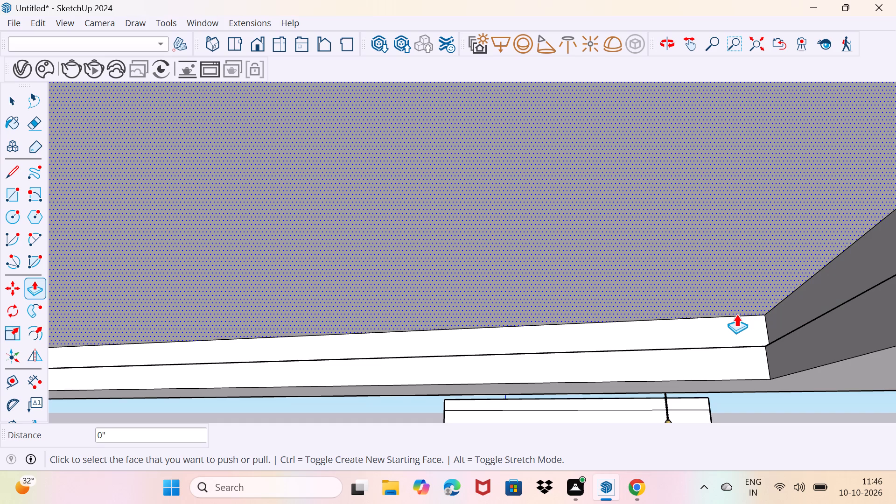
Group the four pushed-back upper strip faces around the recess walls.
key(space)
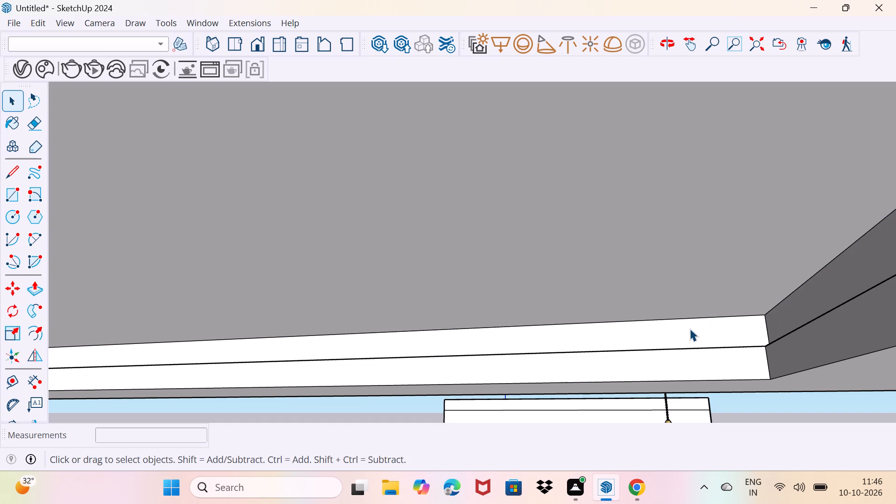
click(690, 329)
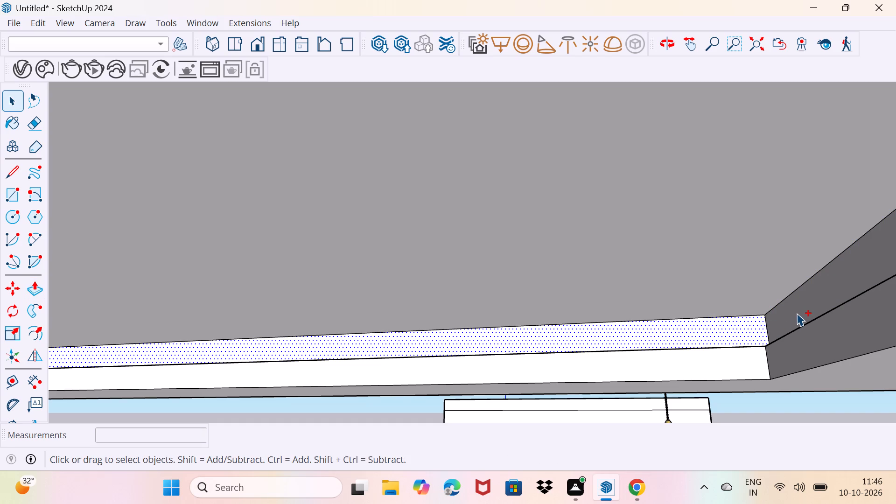
ctrl+click(799, 308)
middle_drag(789, 309, 642, 321)
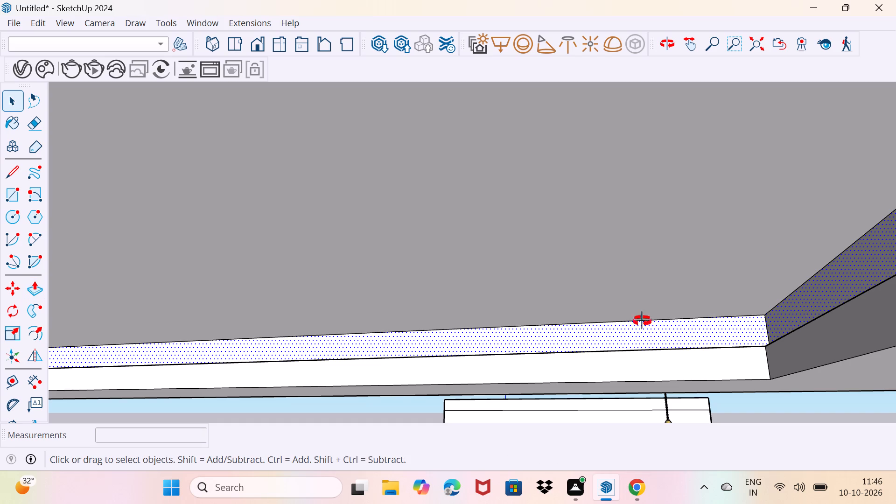
middle_drag(642, 321, 536, 258)
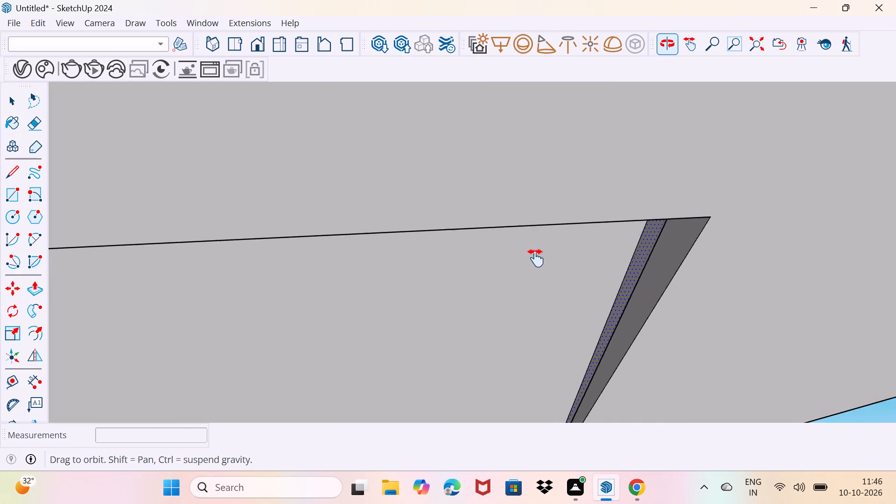
middle_drag(536, 258, 690, 184)
scroll(691, 184, down, 6)
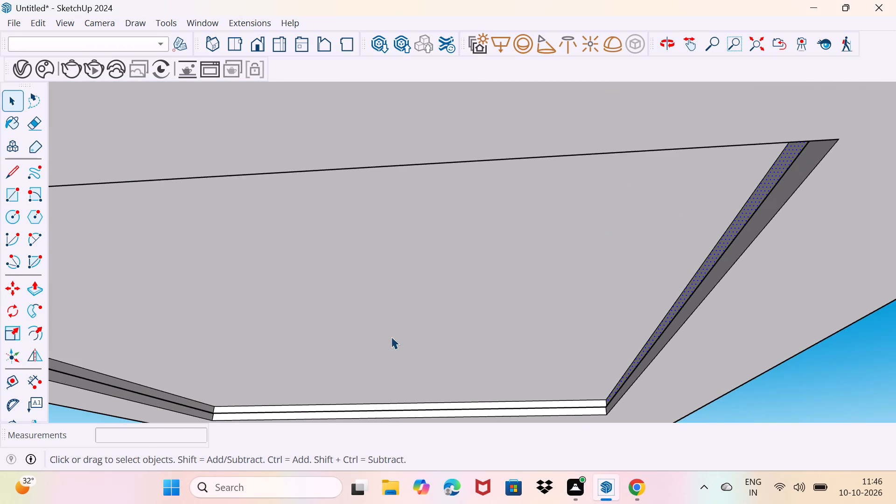
scroll(341, 336, up, 3)
middle_drag(321, 335, 363, 210)
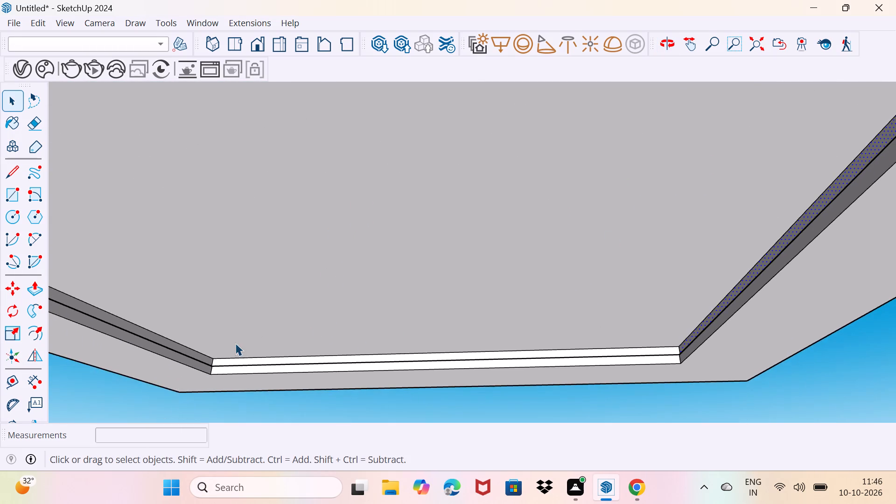
scroll(235, 341, up, 5)
middle_drag(231, 337, 220, 376)
scroll(221, 375, up, 6)
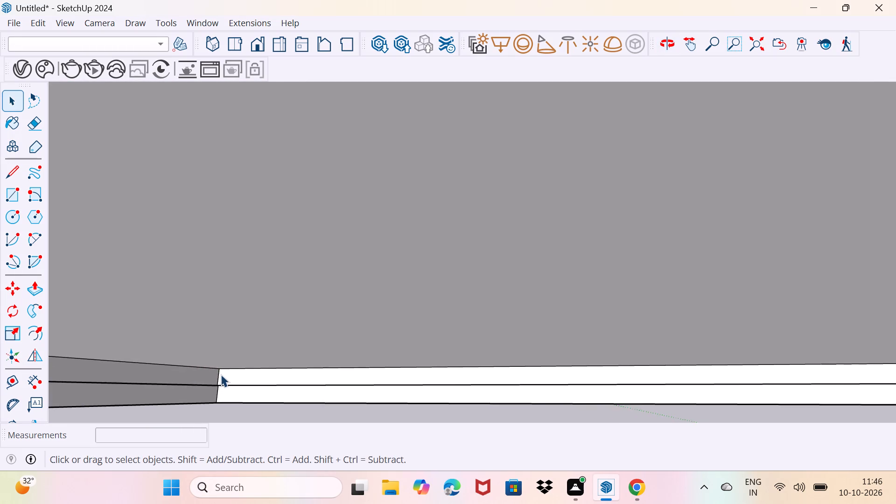
scroll(221, 374, up, 3)
ctrl+click(169, 377)
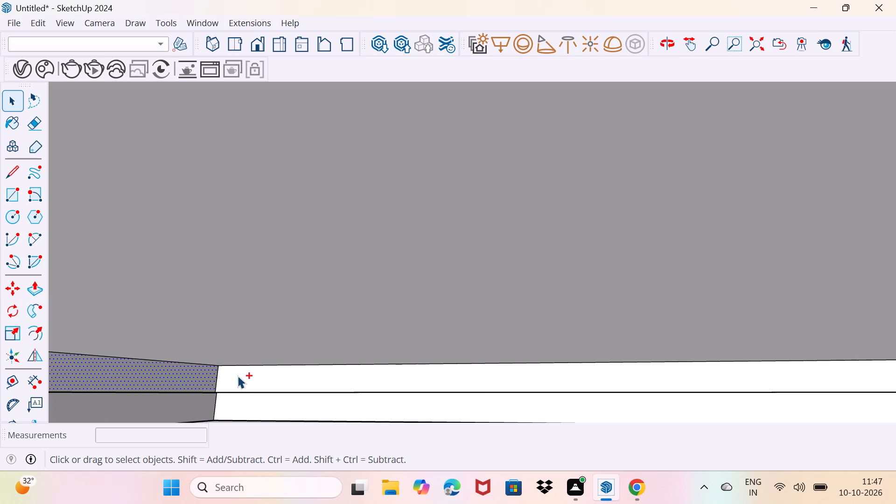
ctrl+click(245, 377)
ctrl+click(245, 380)
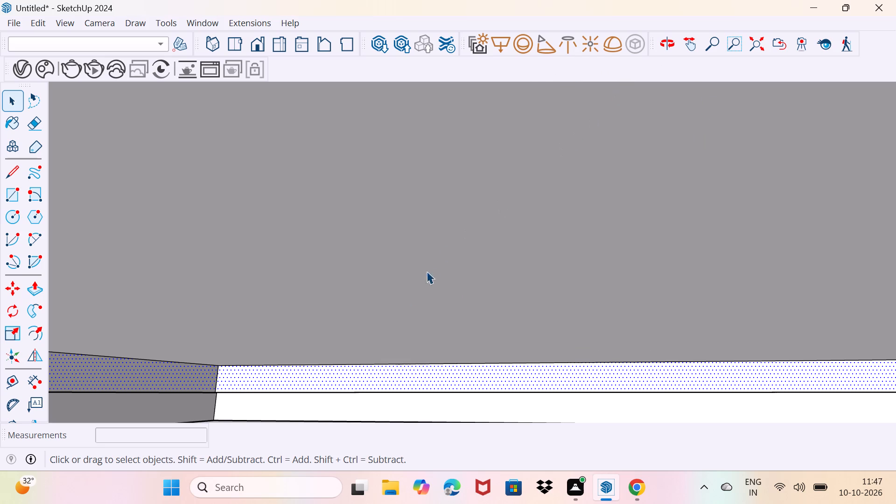
right_click(320, 374)
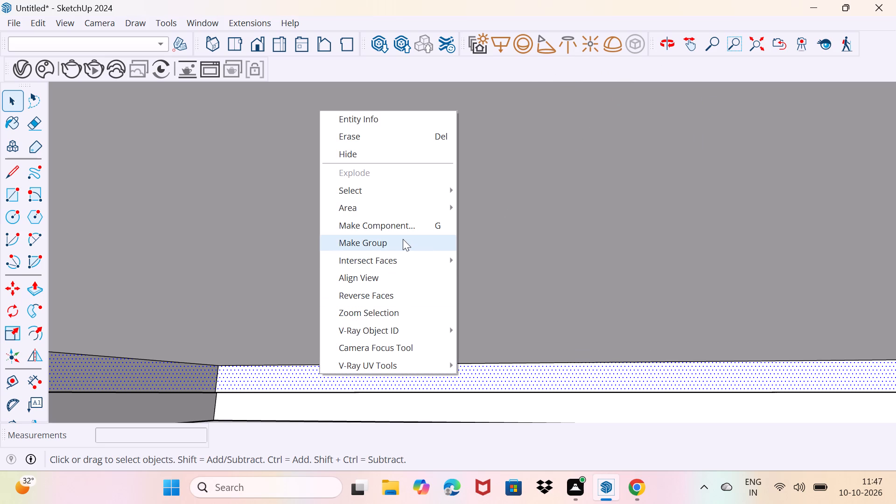
click(401, 239)
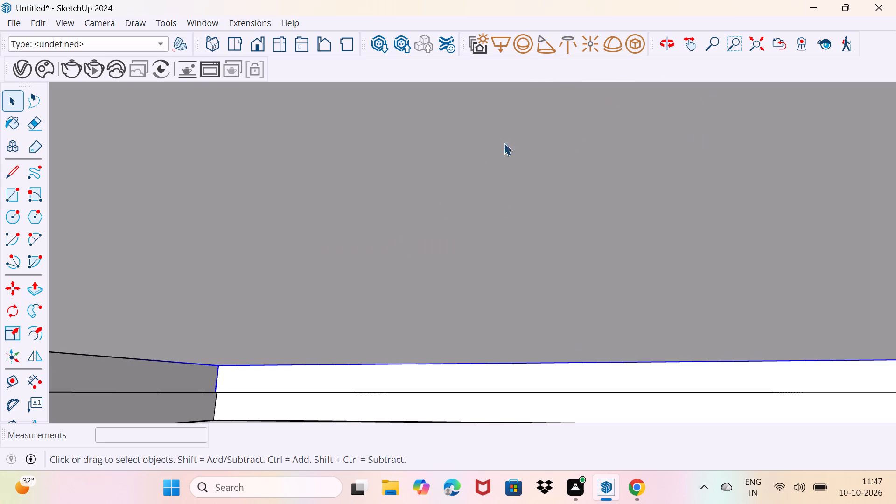
Convert the group of upper wall strips into a V-Ray mesh light.
click(630, 40)
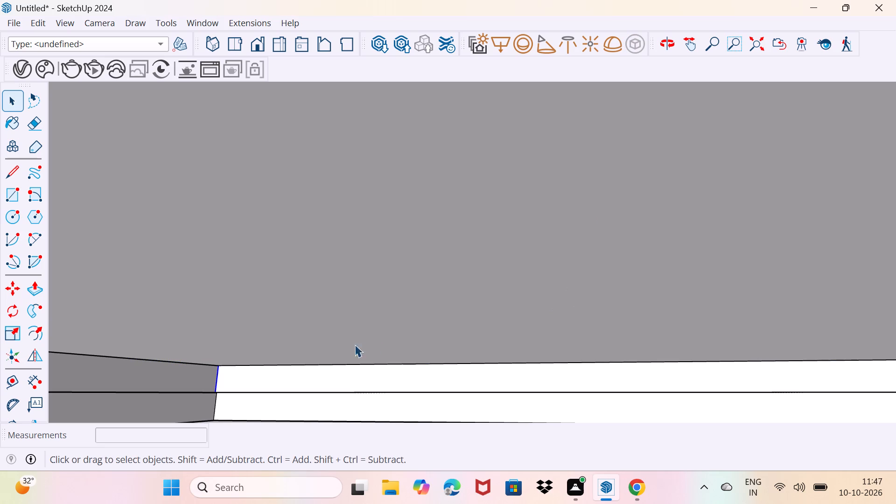
scroll(339, 347, down, 9)
scroll(339, 343, down, 12)
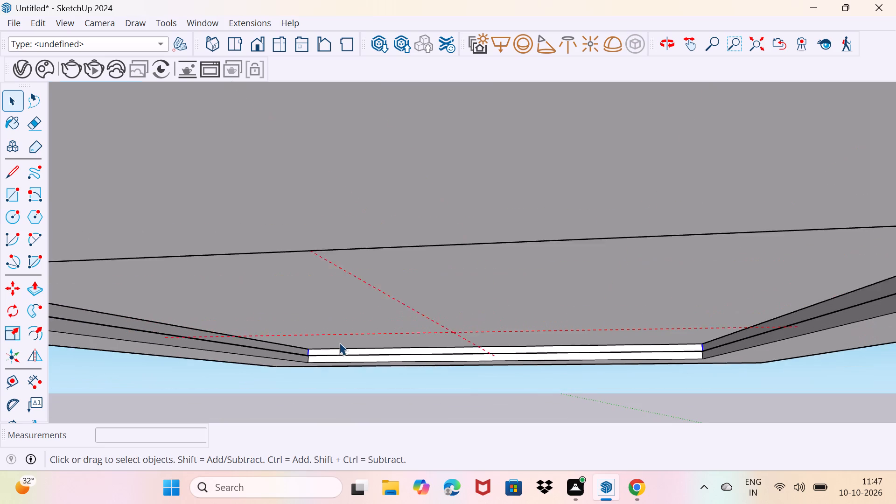
middle_drag(339, 343, 391, 327)
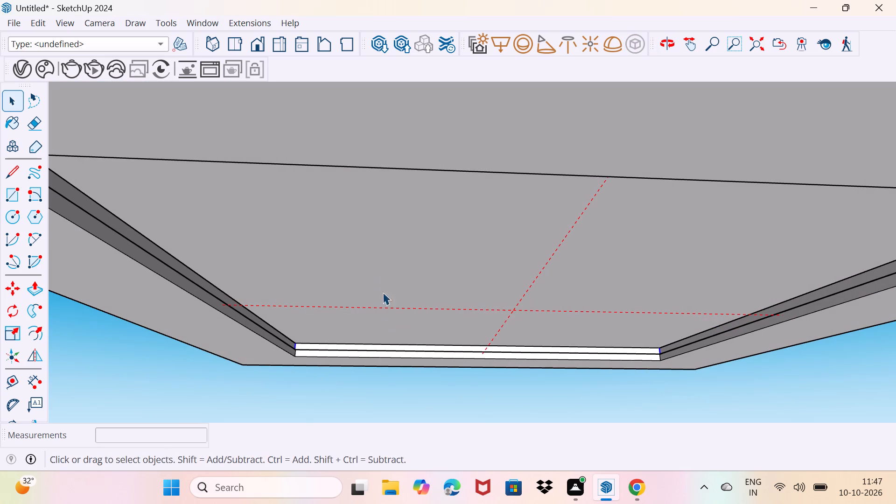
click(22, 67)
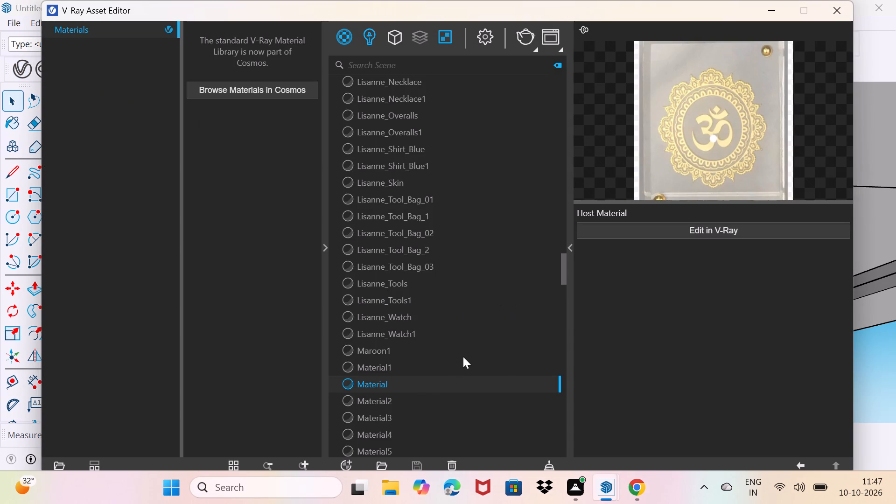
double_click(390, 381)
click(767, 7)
Search the Chaos Cosmos online library for "light".
scroll(598, 154, down, 2)
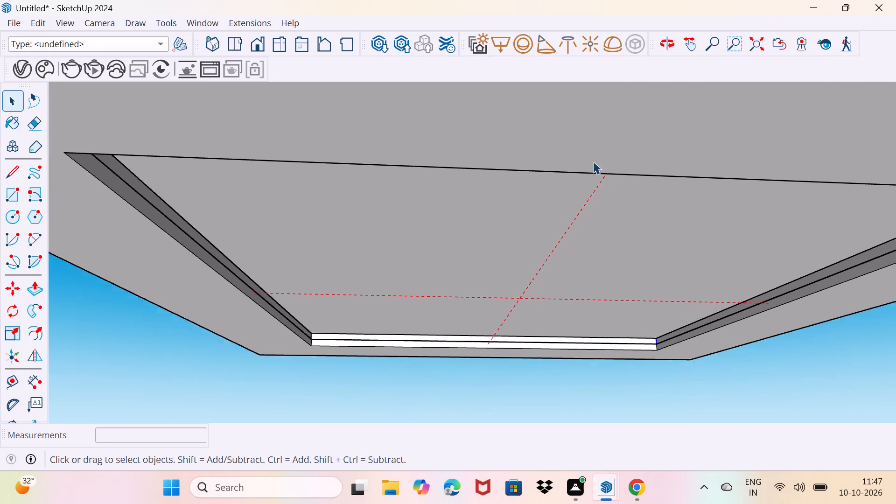
scroll(593, 161, down, 9)
middle_drag(566, 226, 456, 216)
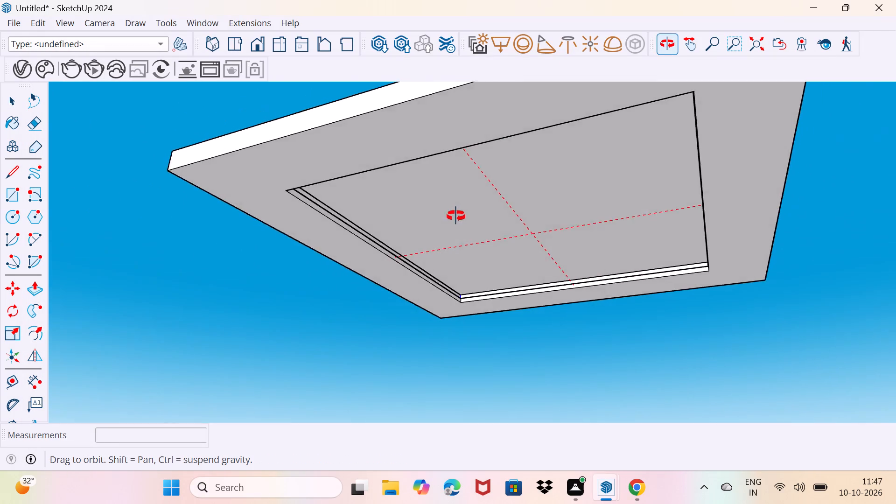
middle_drag(456, 216, 530, 175)
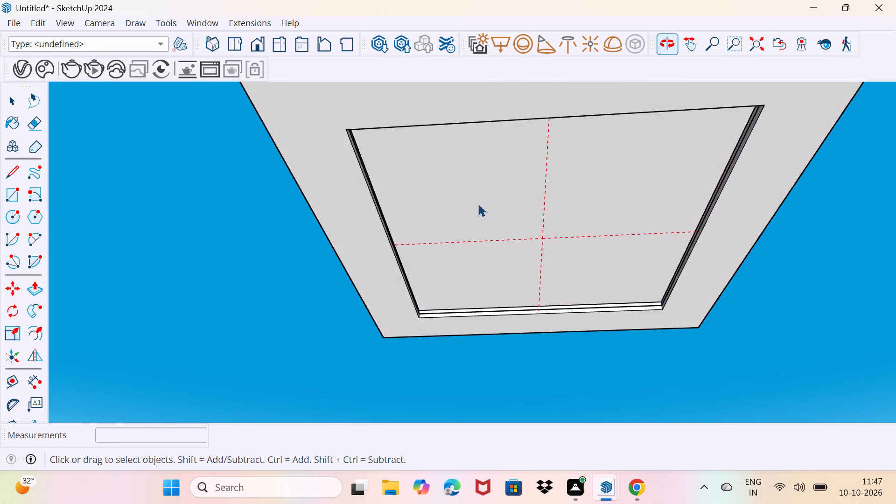
click(24, 68)
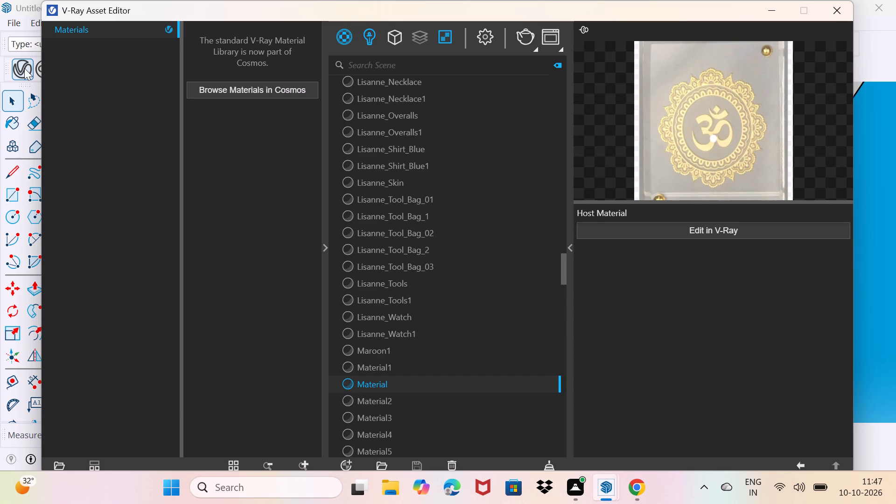
click(212, 96)
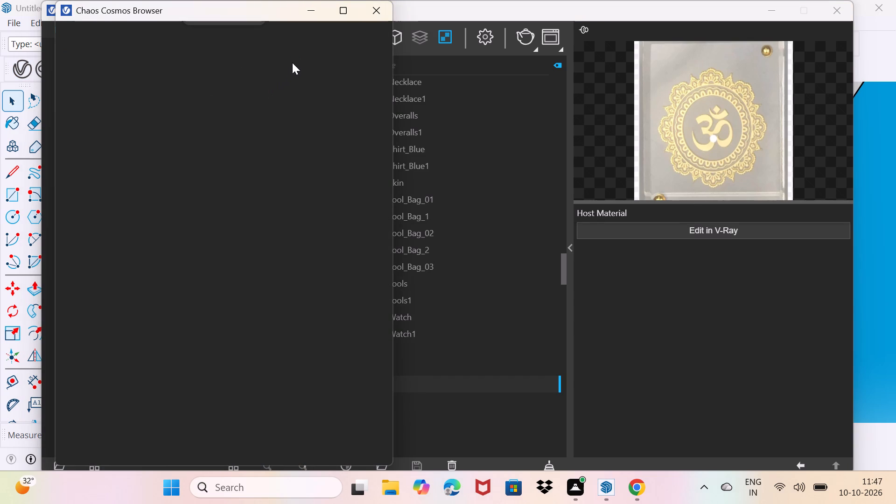
click(378, 16)
click(279, 88)
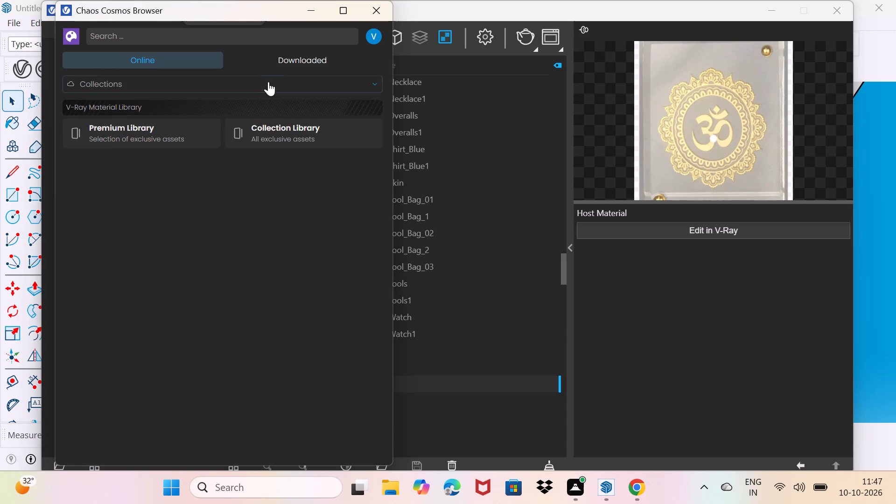
click(192, 35)
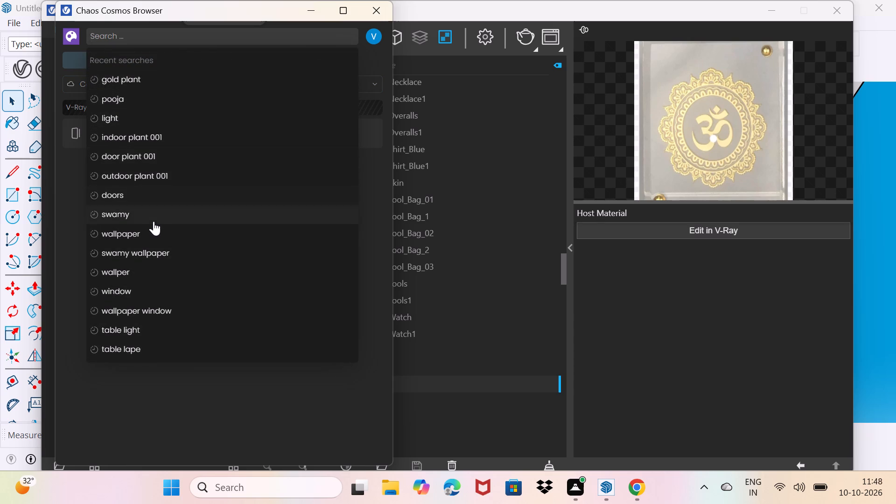
click(129, 122)
Look through the light assets for a recessed ceiling lamp that suits the slab's border.
scroll(137, 159, down, 1)
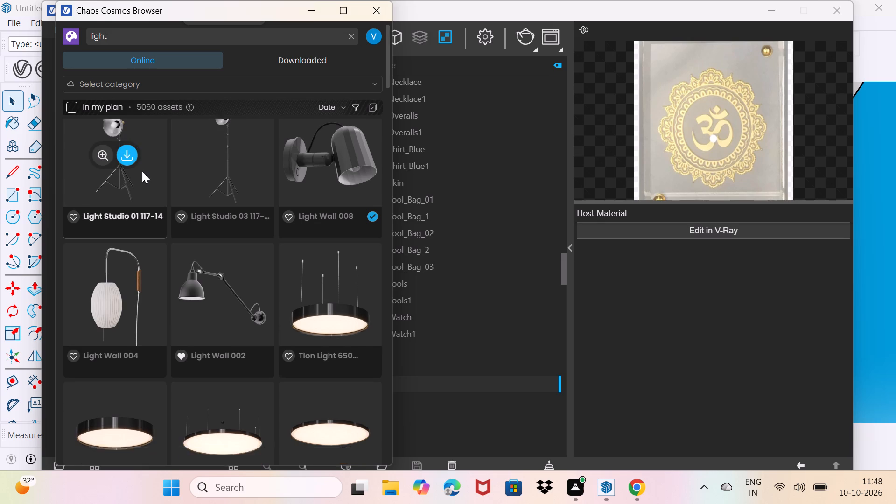
scroll(142, 171, down, 10)
scroll(145, 177, up, 2)
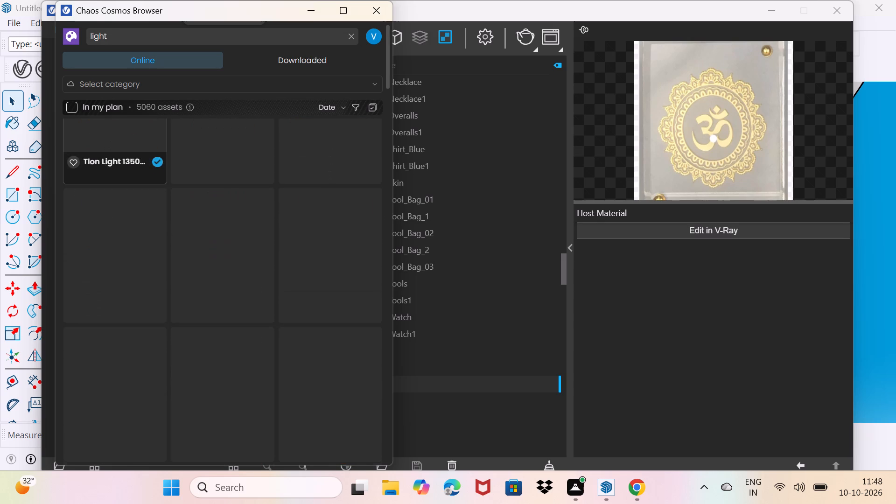
scroll(145, 177, up, 2)
scroll(145, 177, down, 6)
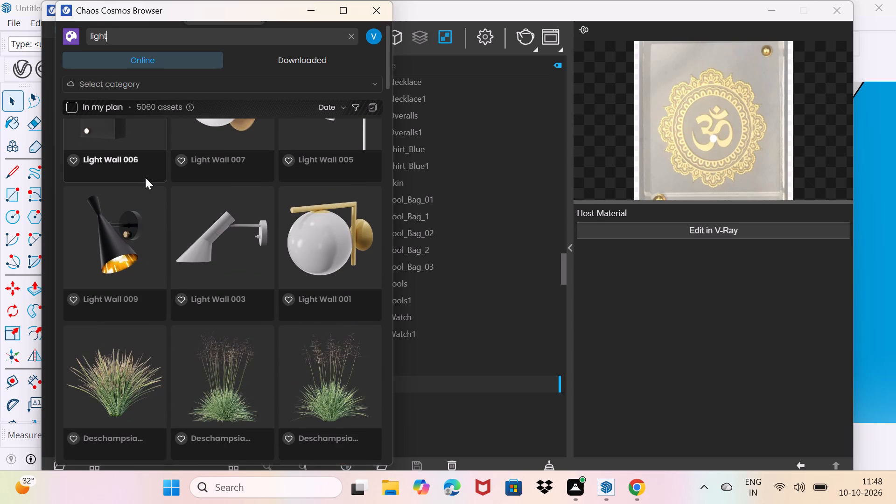
scroll(145, 177, down, 1)
scroll(145, 177, up, 1)
scroll(145, 177, down, 2)
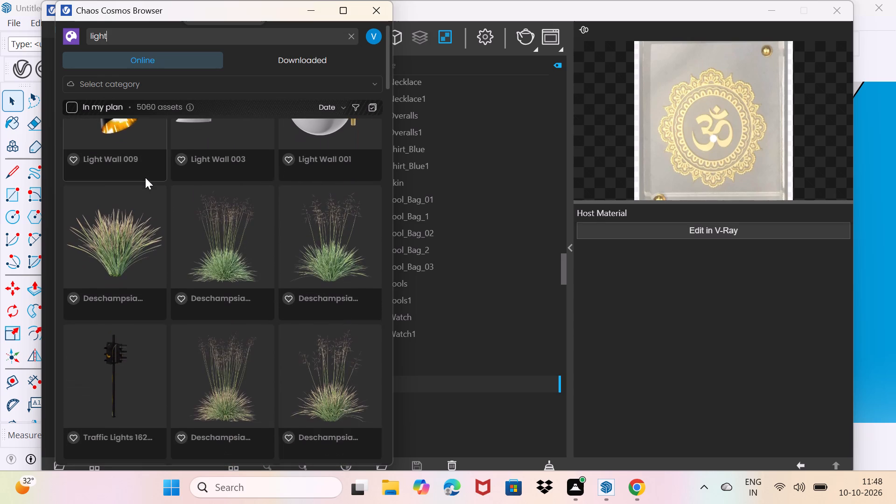
scroll(145, 177, down, 13)
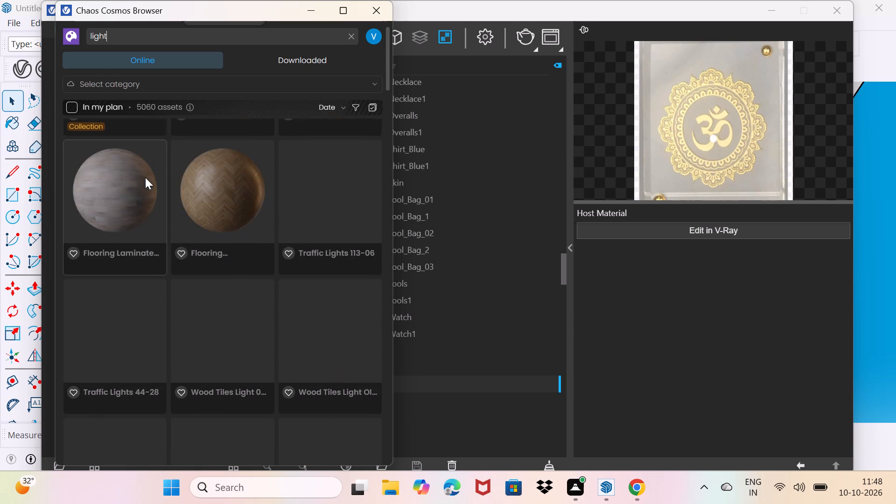
scroll(145, 177, down, 11)
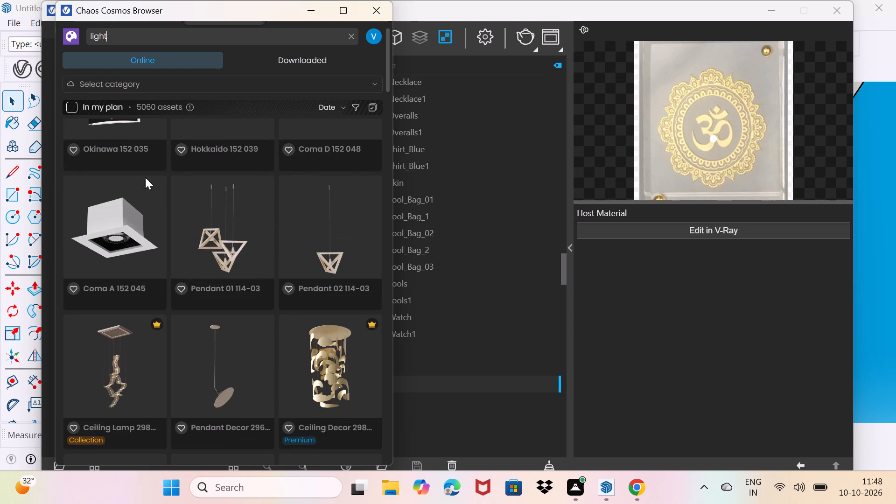
scroll(145, 177, down, 8)
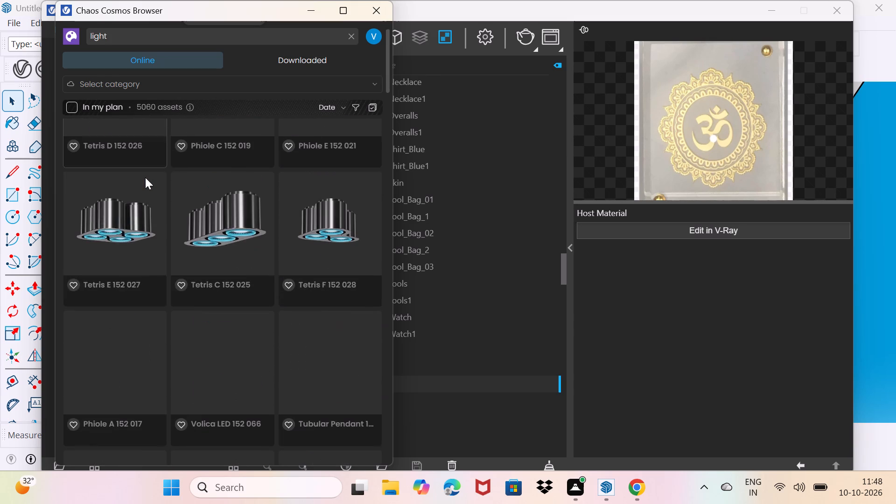
scroll(146, 177, down, 5)
scroll(146, 177, up, 5)
scroll(147, 177, down, 5)
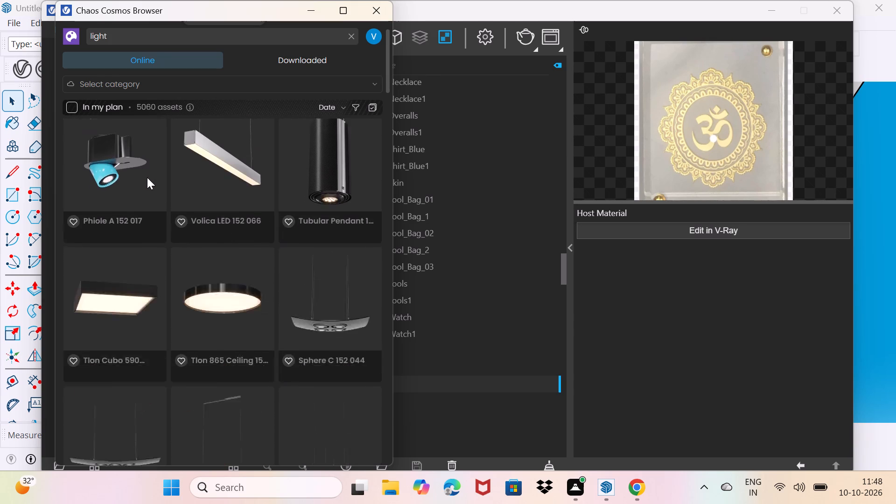
scroll(147, 177, down, 9)
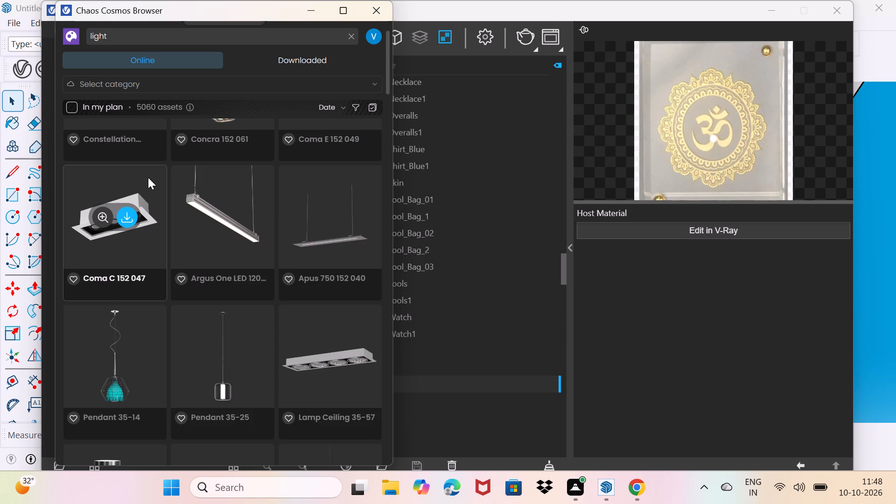
scroll(148, 177, down, 9)
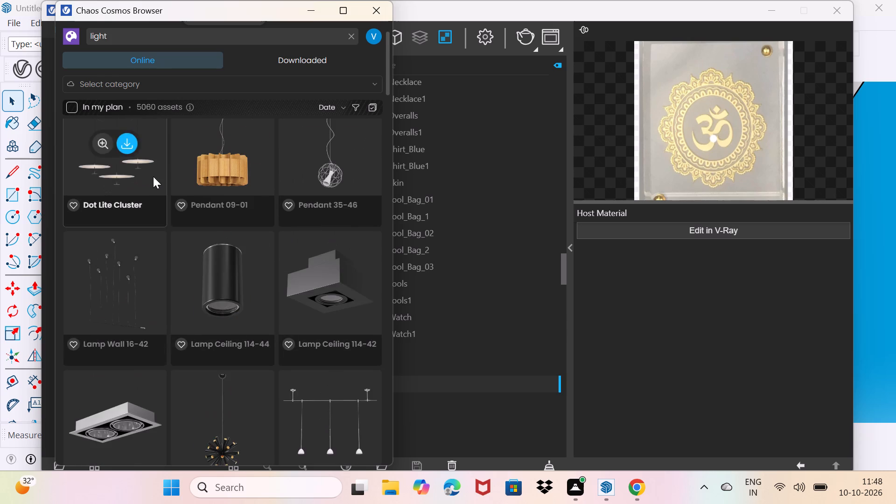
scroll(153, 176, up, 4)
scroll(153, 176, down, 14)
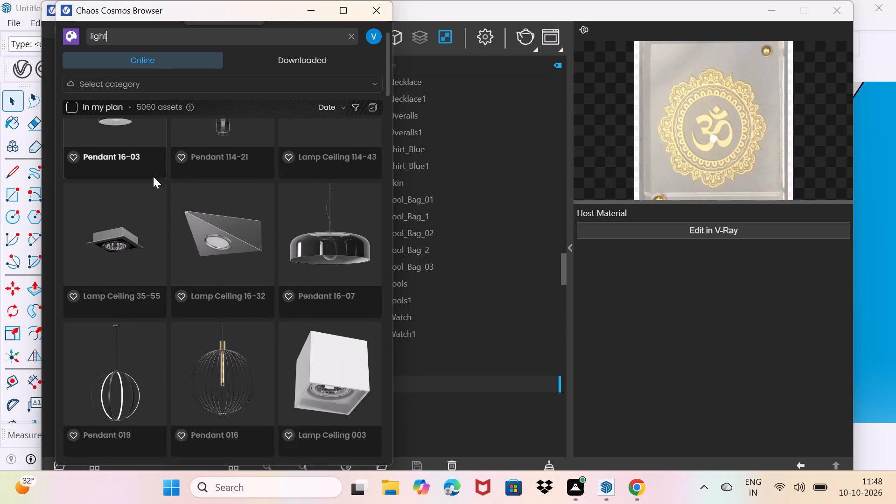
scroll(153, 176, up, 1)
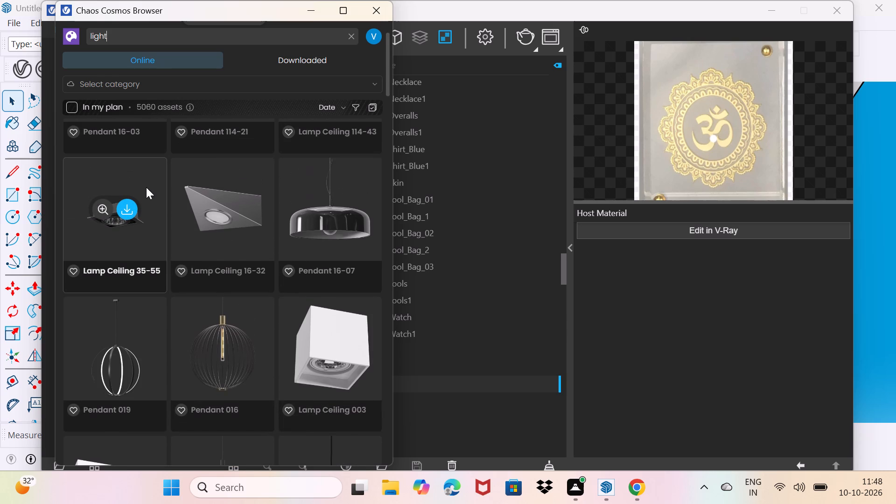
Download the Lamp Ceiling 35-55 asset from Cosmos and import it into the SketchUp model.
click(125, 212)
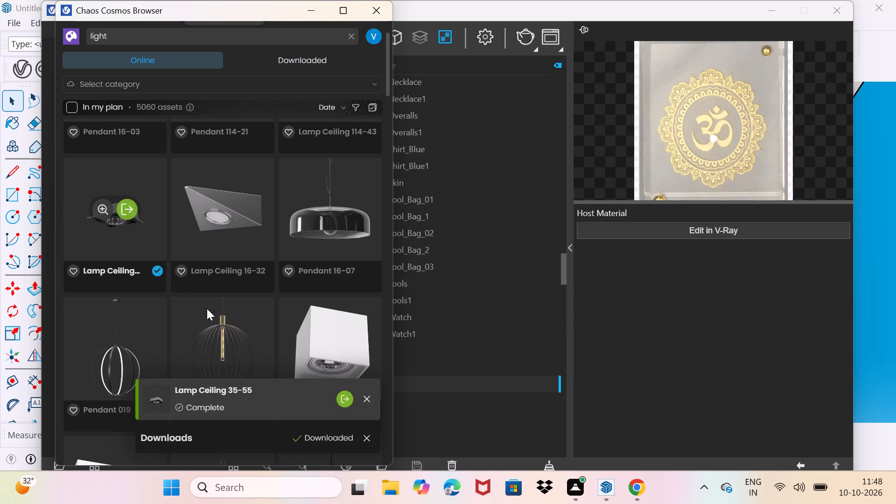
click(345, 400)
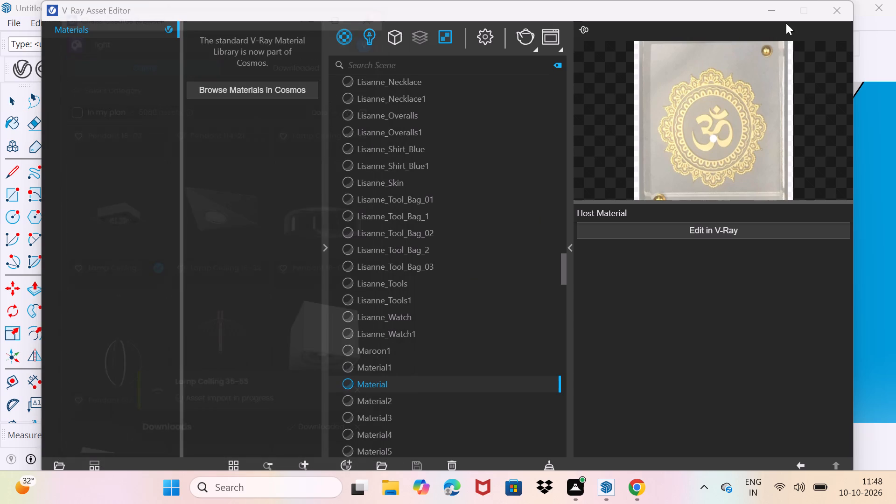
click(775, 11)
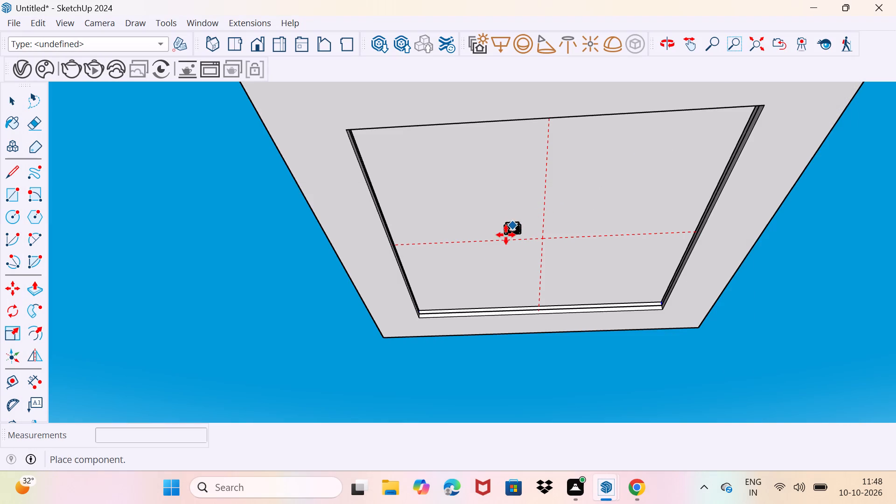
Place two Lamp Ceiling 35-55 fixtures on the slab's underside border, one near each corner along the same recess side.
scroll(466, 333, up, 8)
middle_drag(464, 323, 350, 299)
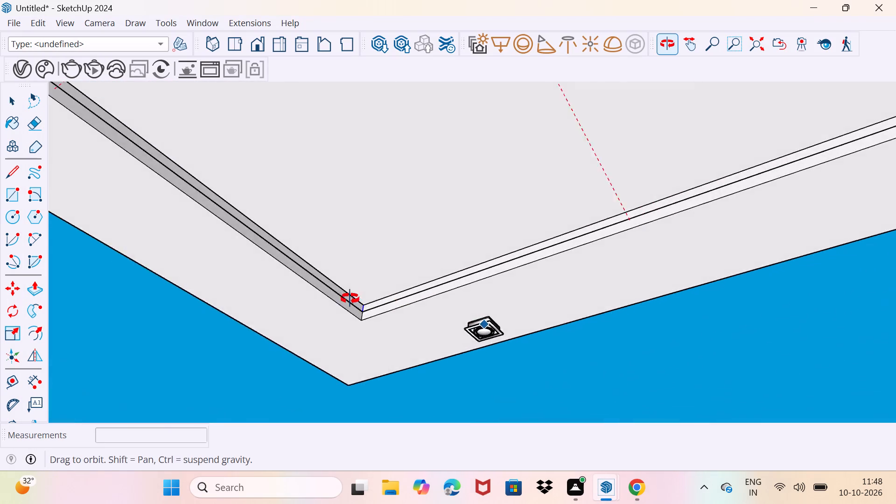
middle_drag(350, 299, 332, 323)
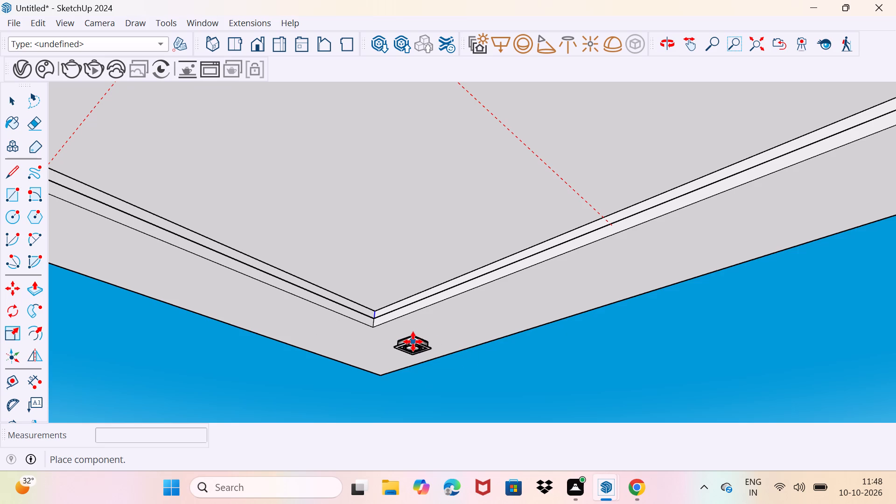
click(410, 343)
middle_drag(423, 345, 491, 326)
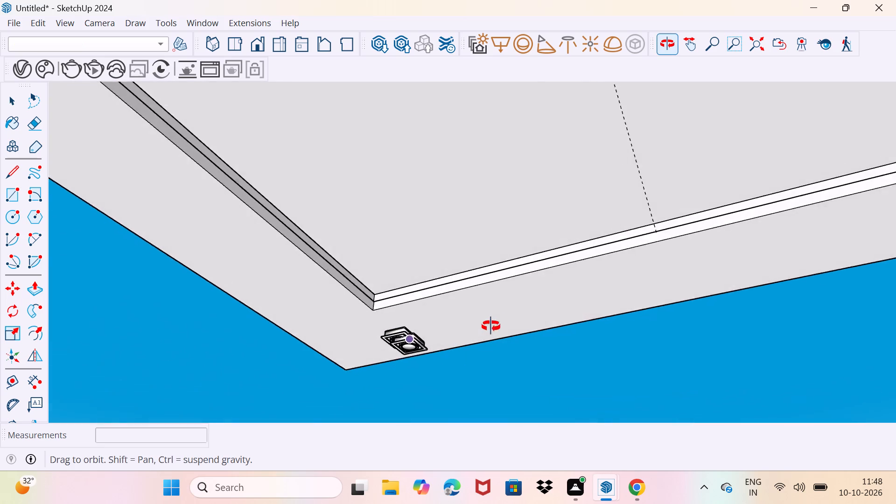
middle_drag(491, 326, 585, 347)
scroll(657, 331, down, 2)
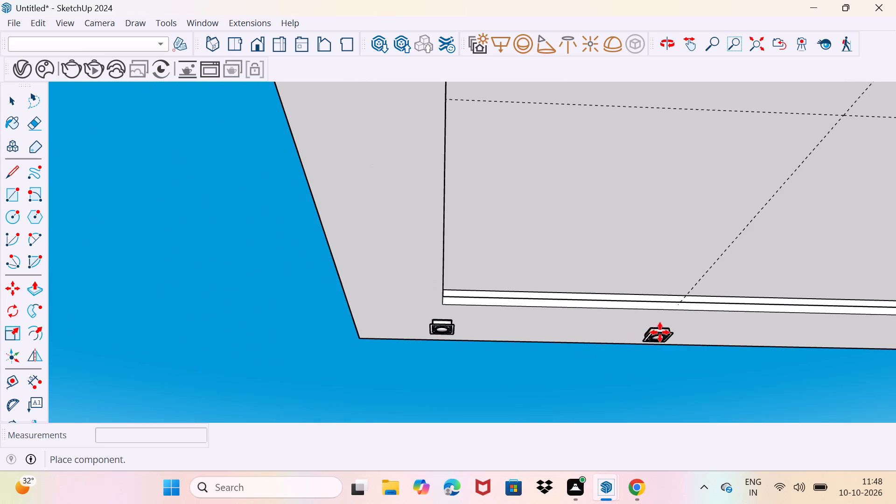
middle_drag(667, 333, 391, 313)
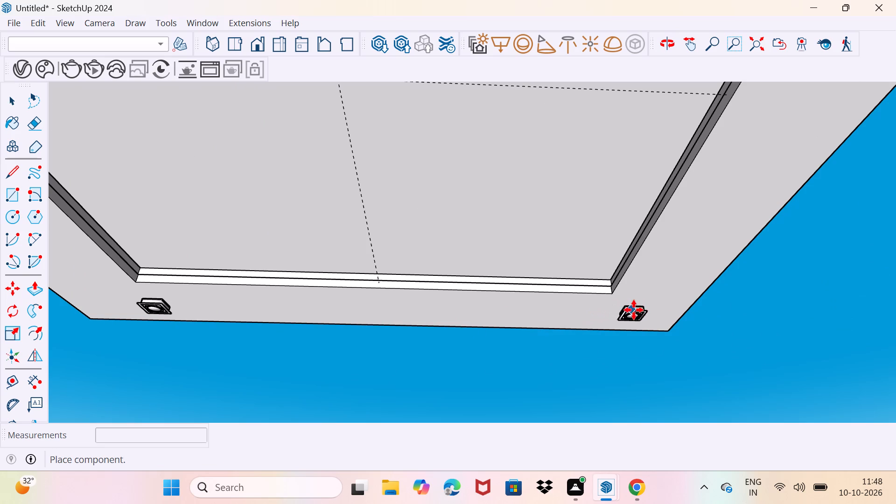
click(648, 311)
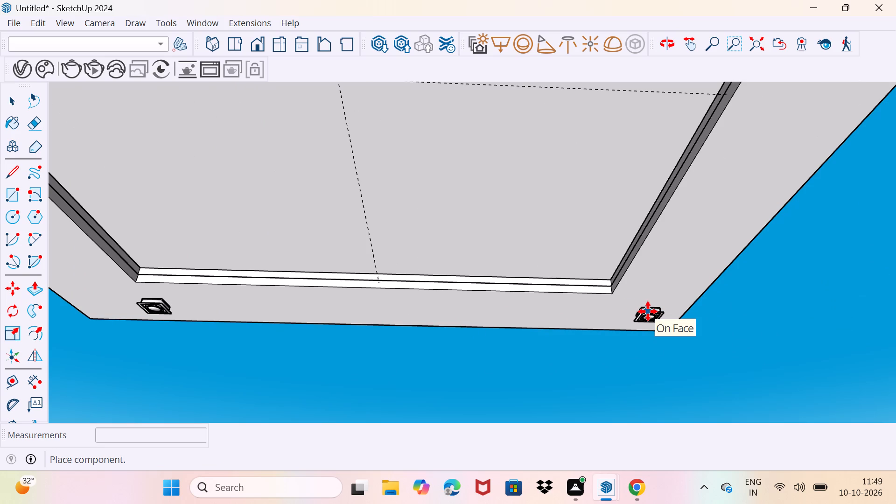
Try a /2 division between the two corner lamps, and place a third lamp midway between them on the border.
key(slash)
key(2)
key(Return)
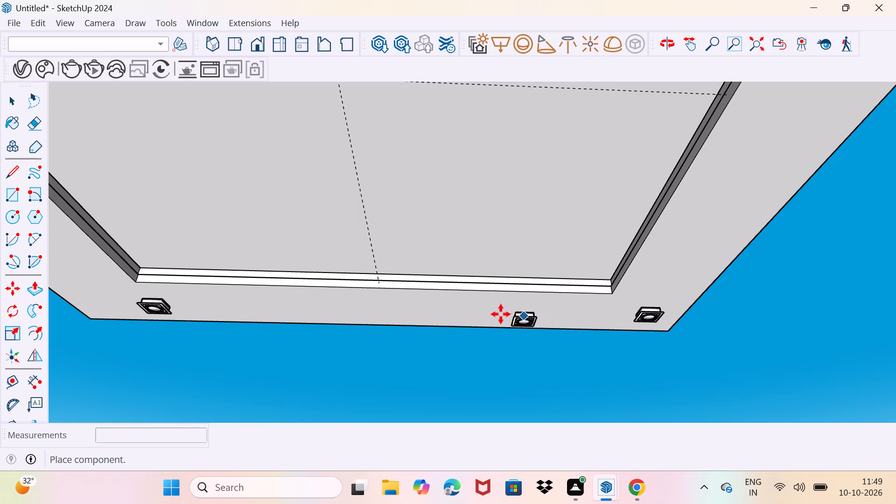
click(385, 310)
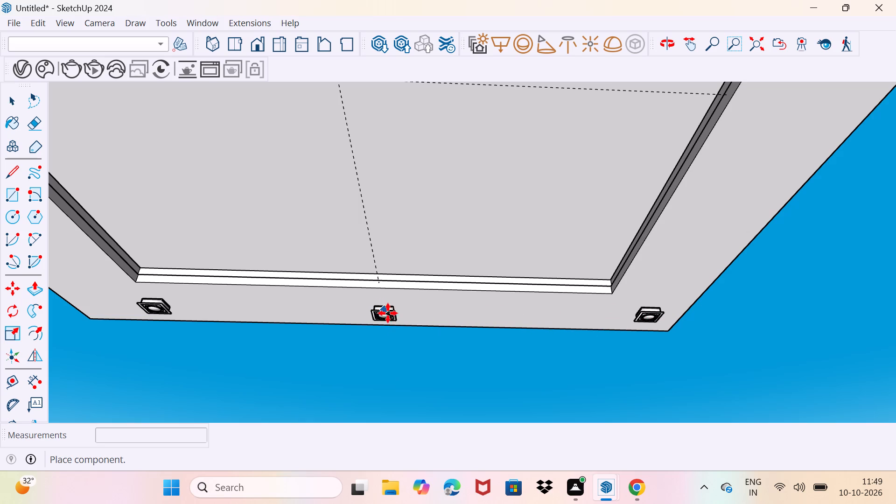
Place two more lamps on the adjacent border strip, one near the far recess corner and one at mid-length.
scroll(416, 316, down, 11)
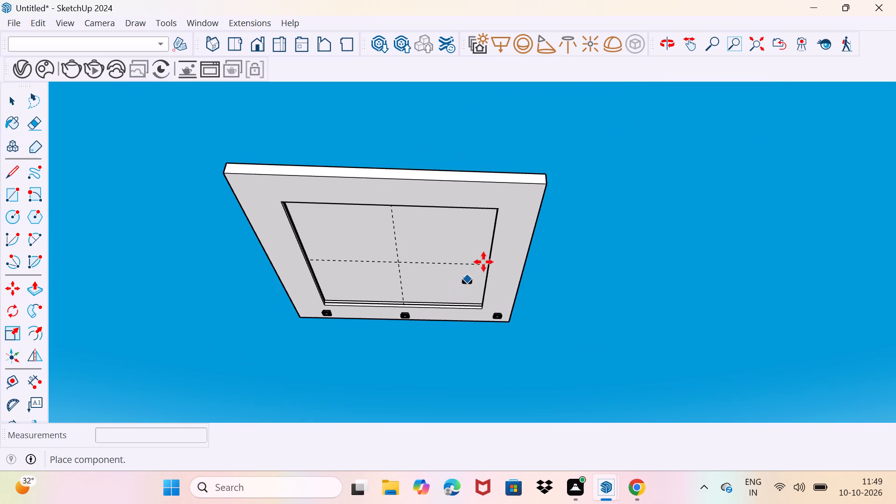
click(518, 216)
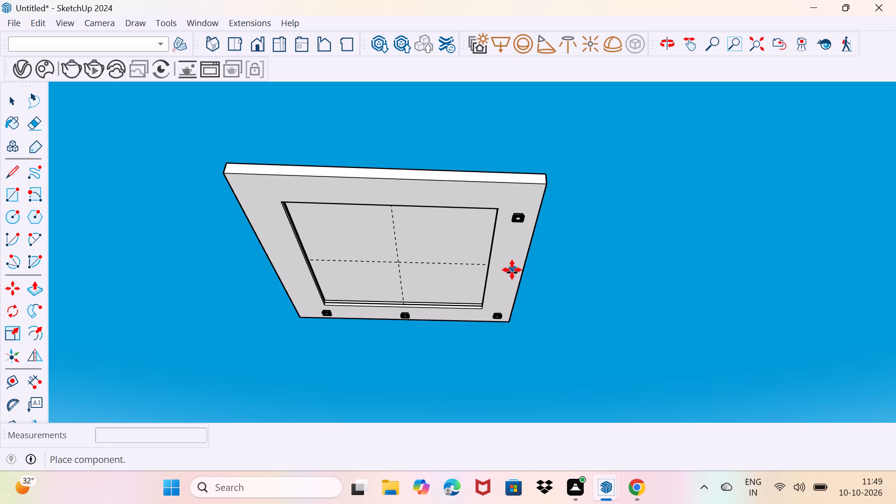
click(511, 271)
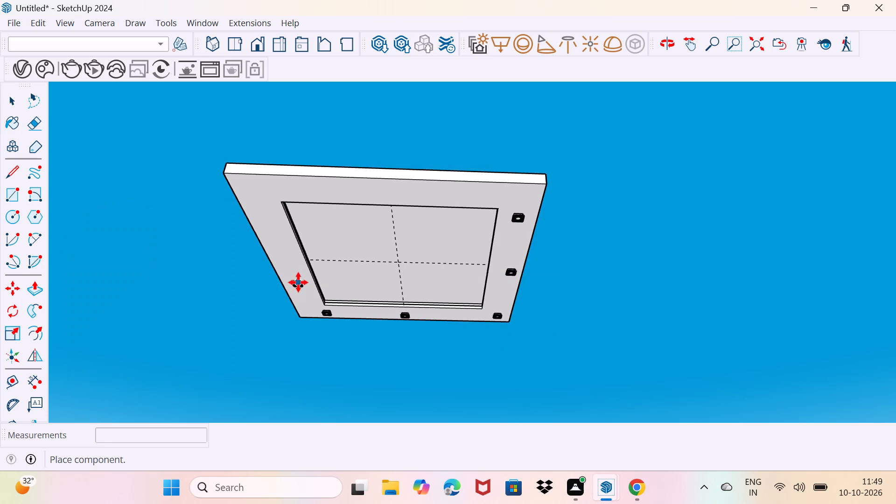
Place two more ceiling lamps on the opposite side border strip, one at mid-length and one near the front corner.
click(298, 282)
click(264, 211)
key(space)
drag(272, 247, 275, 238)
Copy the front corner lamp along the empty border strip to about mid-length between the two corner lamps.
scroll(271, 246, up, 5)
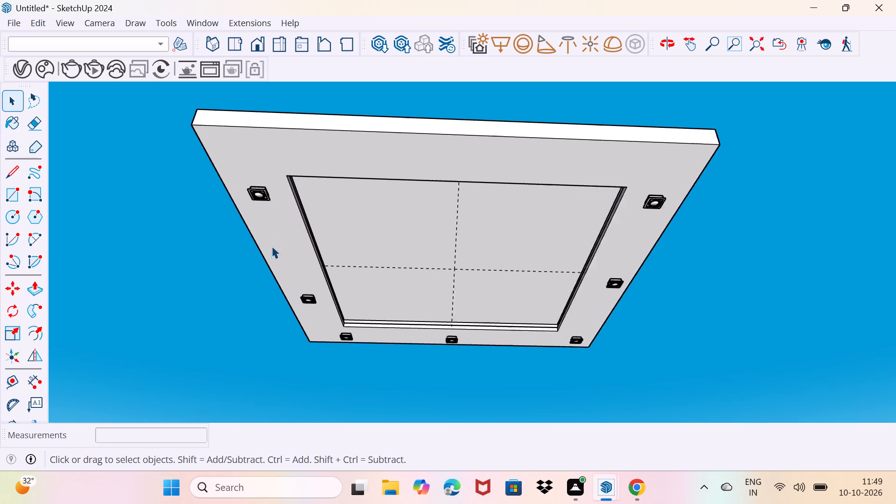
scroll(272, 246, up, 2)
middle_drag(272, 246, 203, 301)
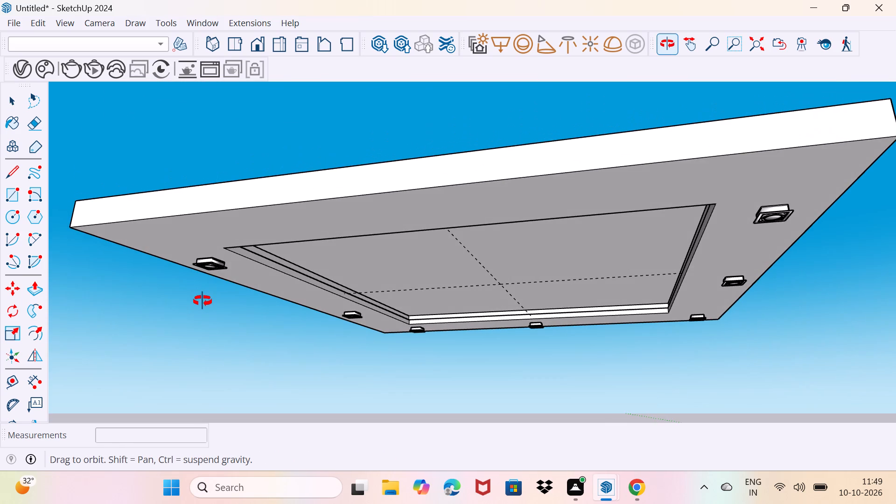
middle_drag(203, 301, 207, 273)
click(769, 184)
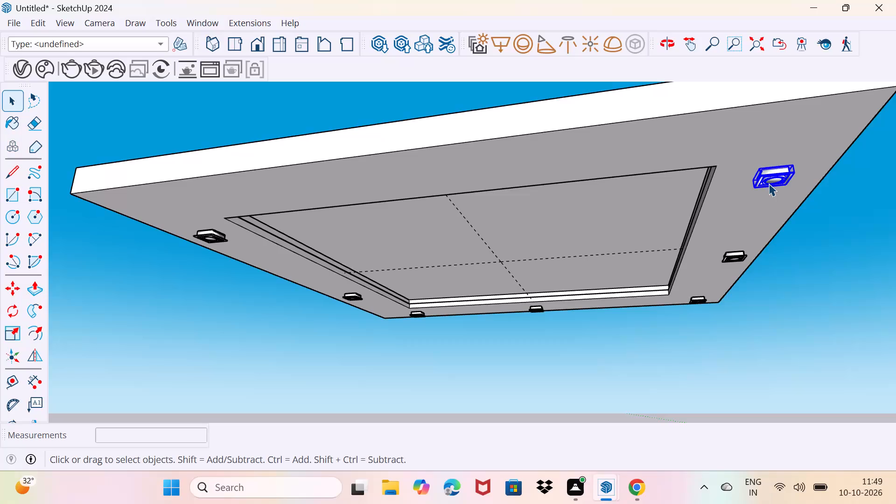
scroll(769, 183, up, 3)
key(m)
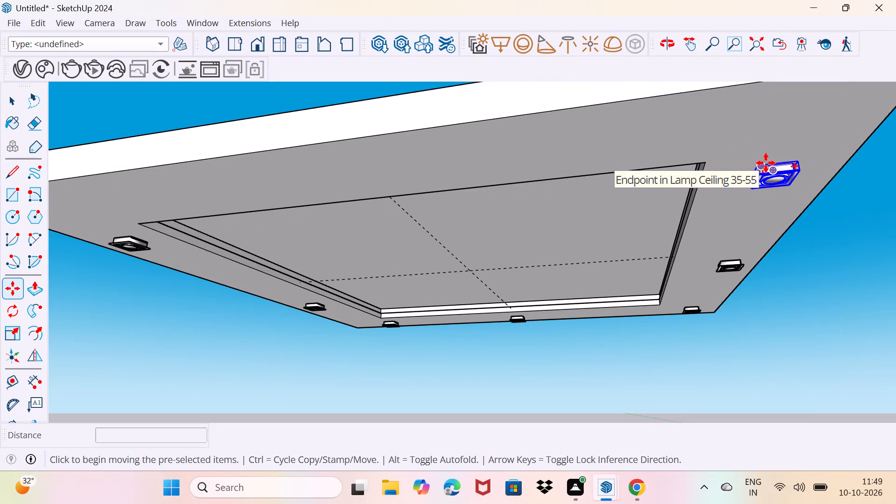
click(766, 163)
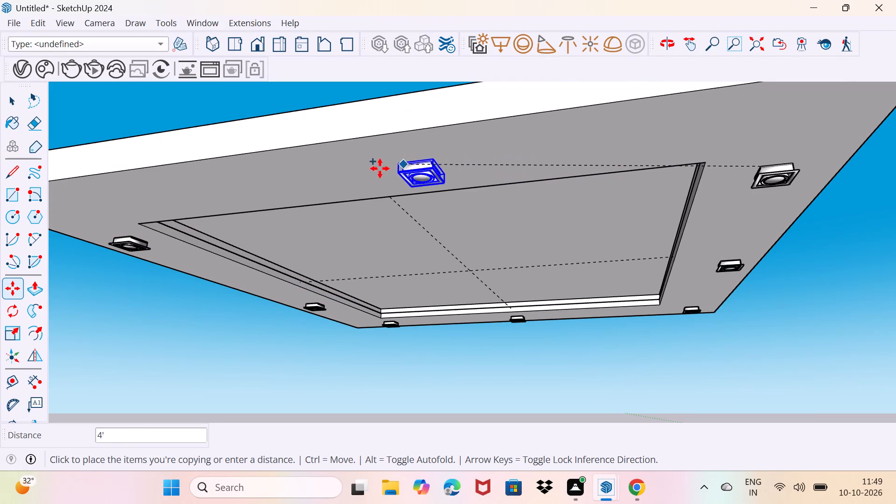
click(337, 172)
key(space)
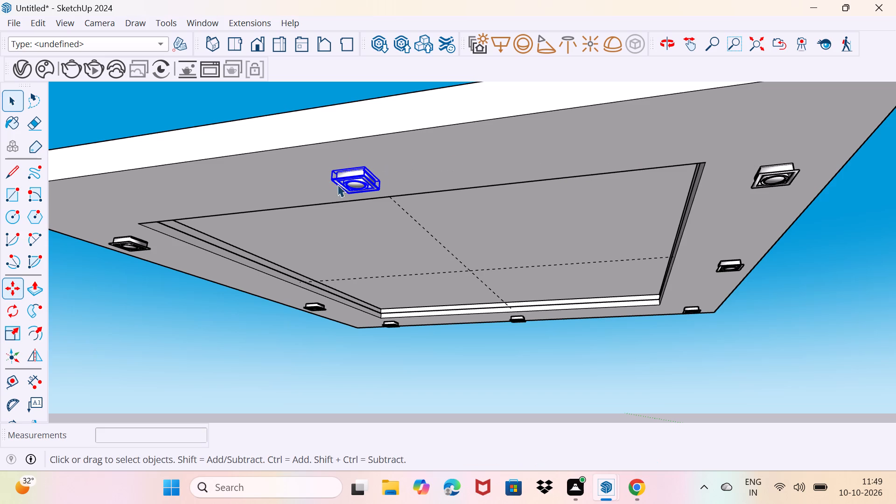
drag(339, 192, 353, 169)
Move a corner lamp up about 1 3/16" along the blue axis, sinking its housing into the slab with only the rim exposed.
middle_drag(380, 198, 263, 227)
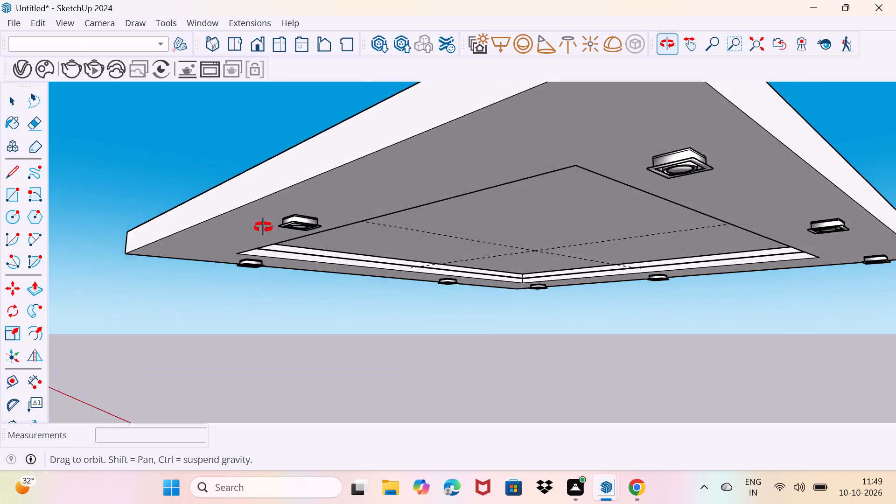
middle_drag(263, 227, 179, 209)
shift+middle_drag(803, 339, 444, 249)
scroll(395, 228, up, 9)
middle_drag(385, 225, 234, 240)
scroll(241, 241, up, 1)
scroll(448, 242, up, 3)
click(406, 252)
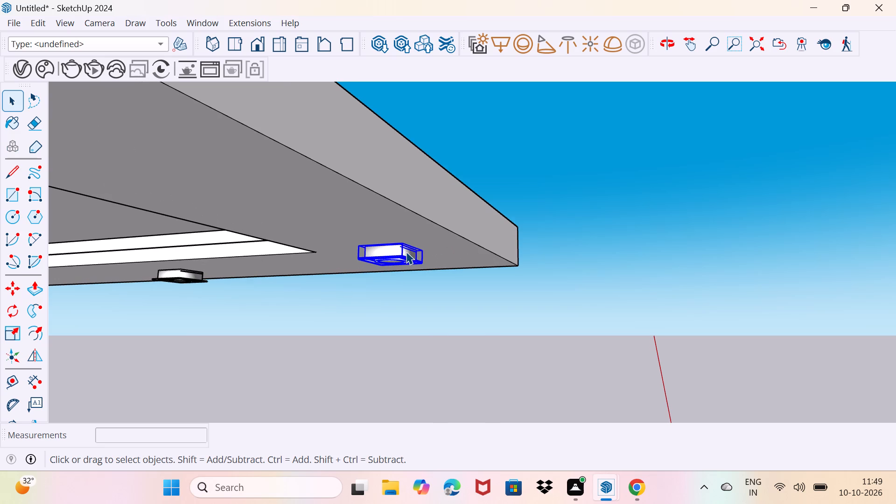
key(m)
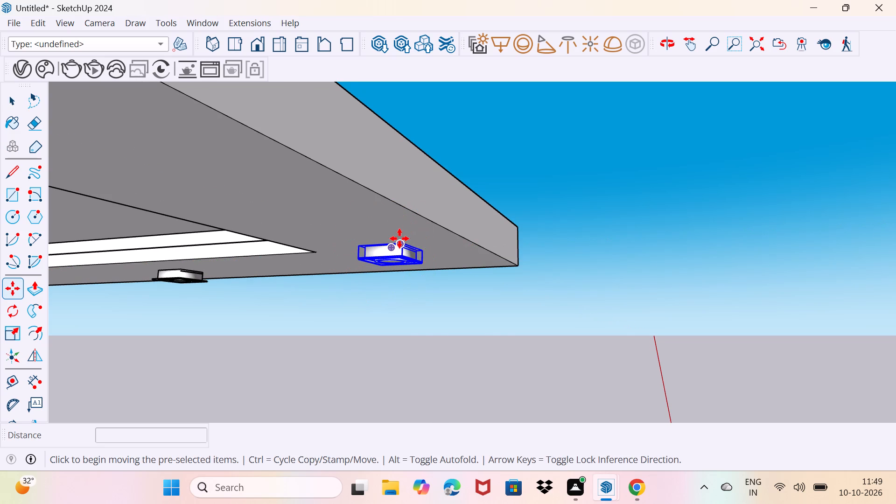
click(399, 238)
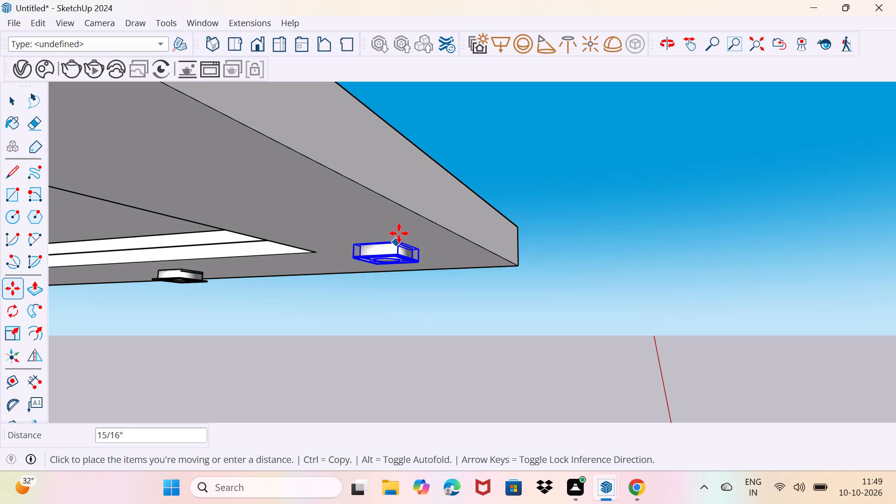
scroll(399, 230, up, 1)
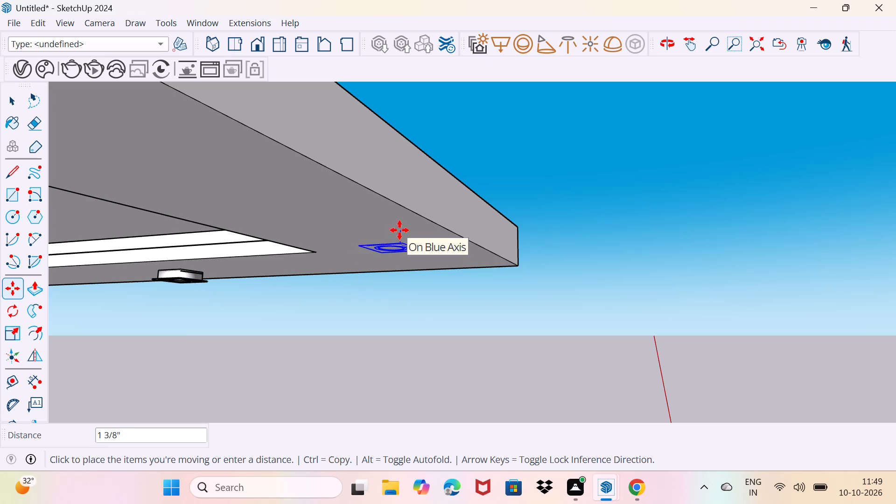
scroll(399, 230, up, 10)
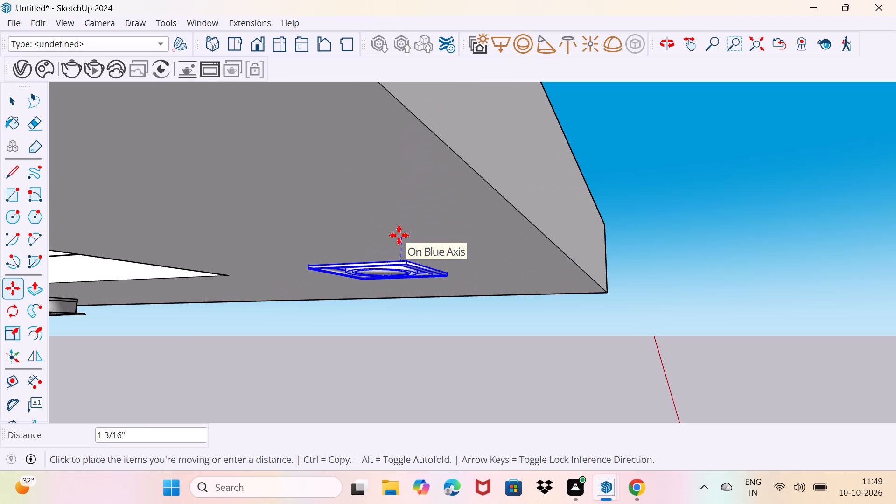
click(399, 234)
scroll(425, 273, down, 2)
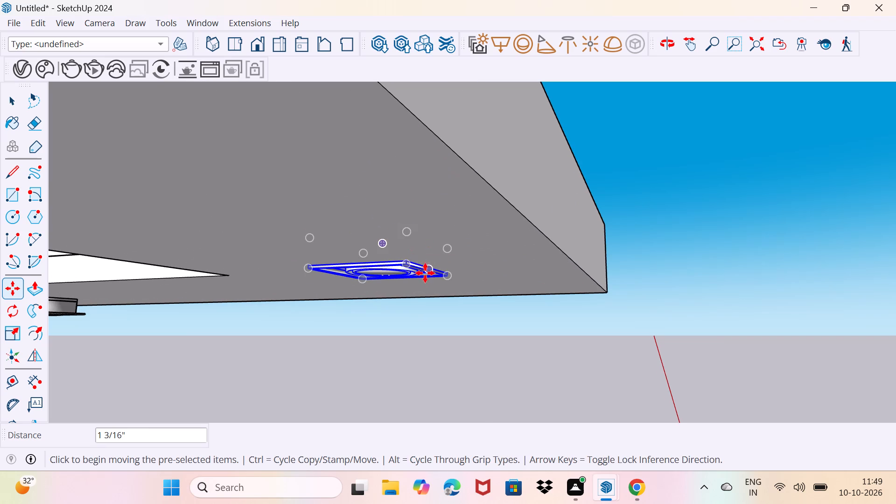
scroll(425, 273, down, 2)
scroll(413, 290, up, 2)
scroll(413, 290, down, 3)
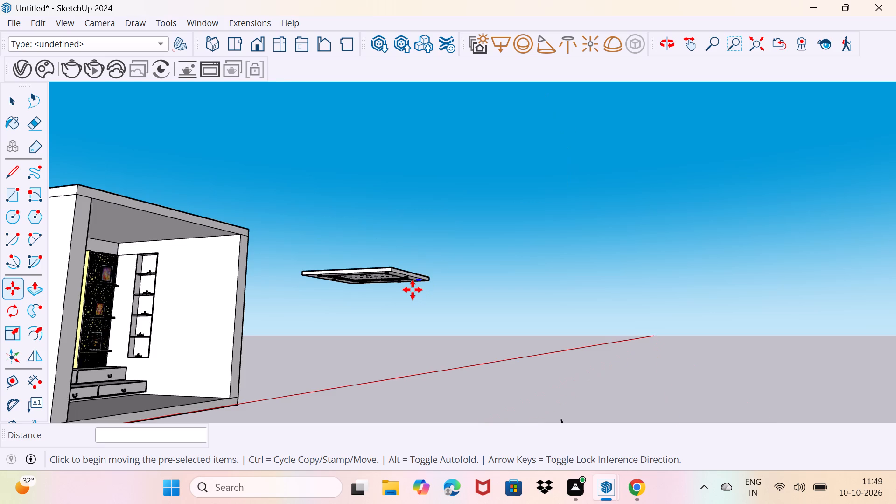
key(space)
drag(417, 309, 434, 300)
Move the mid-length lamp on the recessed corner lamp's side strip up about 1 3/8" into the slab's underside.
scroll(395, 288, up, 3)
scroll(423, 271, down, 2)
middle_drag(424, 271, 397, 262)
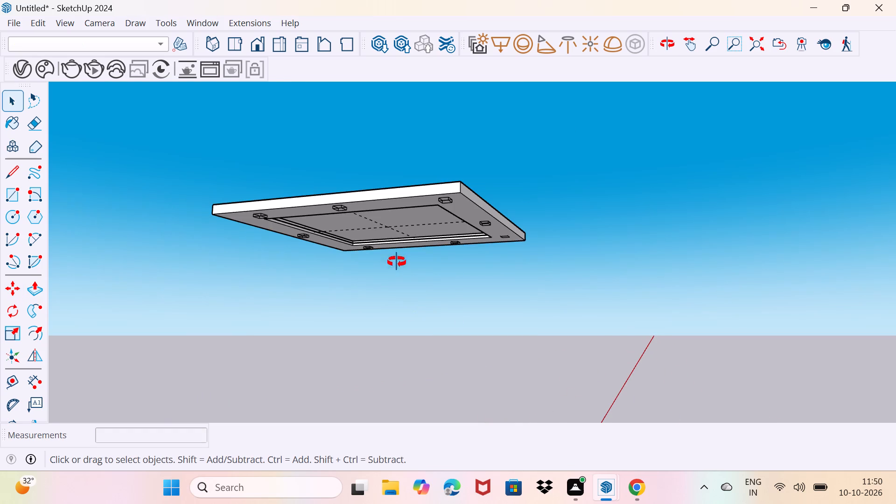
middle_drag(397, 262, 181, 229)
scroll(463, 217, up, 2)
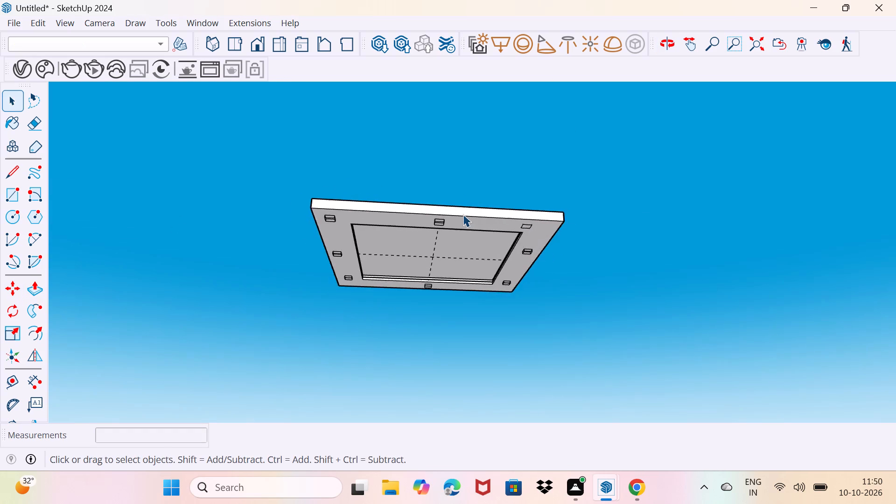
scroll(463, 214, up, 7)
middle_drag(503, 245, 484, 211)
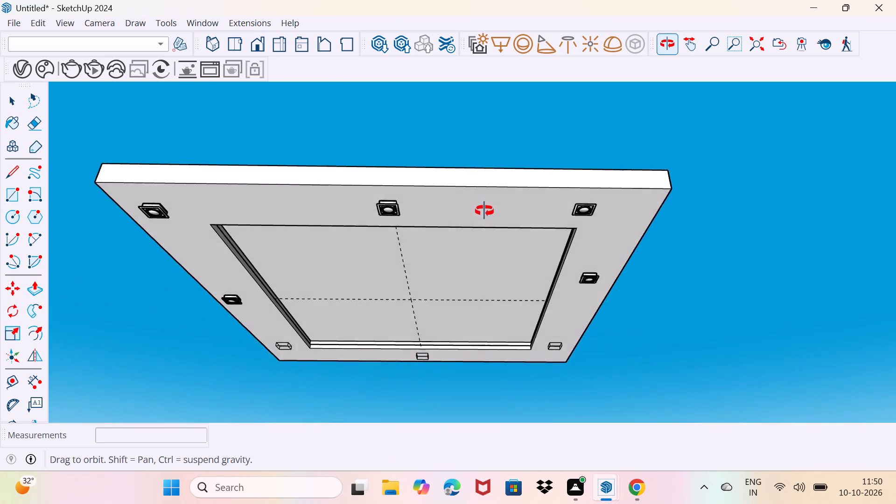
middle_drag(484, 211, 511, 206)
scroll(406, 197, up, 6)
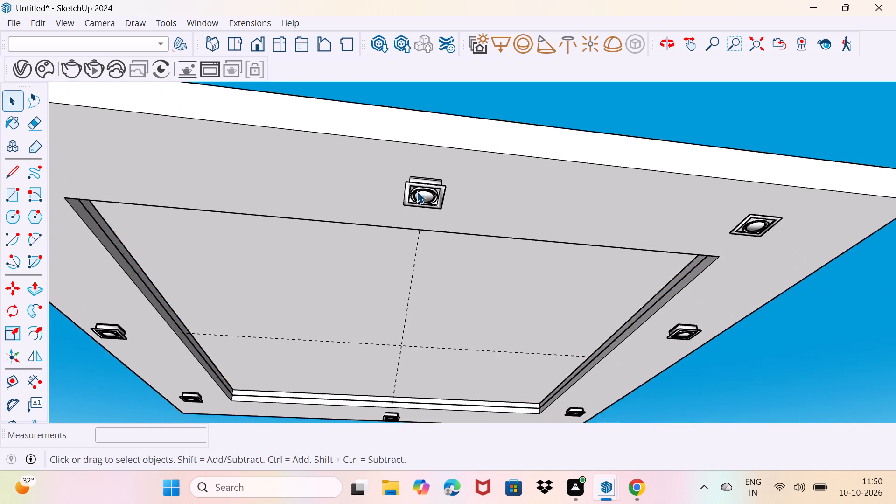
scroll(417, 191, up, 2)
click(432, 189)
middle_drag(456, 179, 442, 211)
scroll(438, 212, up, 3)
middle_drag(438, 211, 434, 224)
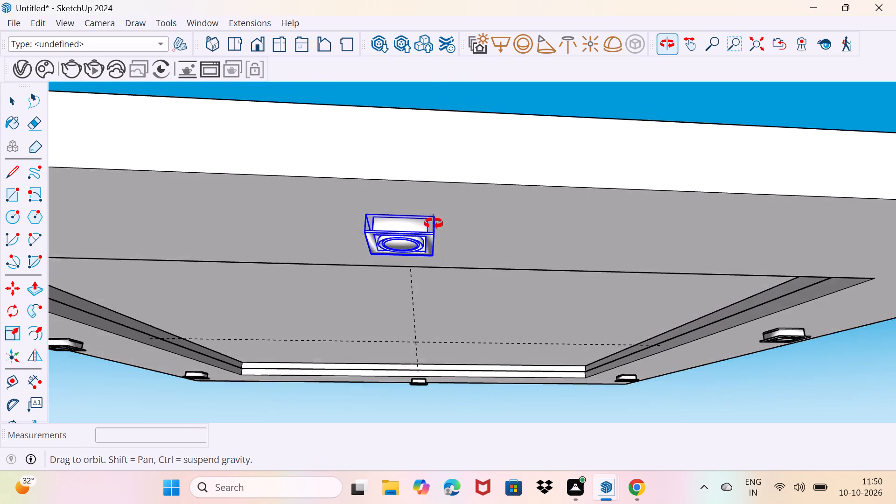
middle_drag(434, 224, 433, 225)
scroll(433, 226, up, 3)
key(m)
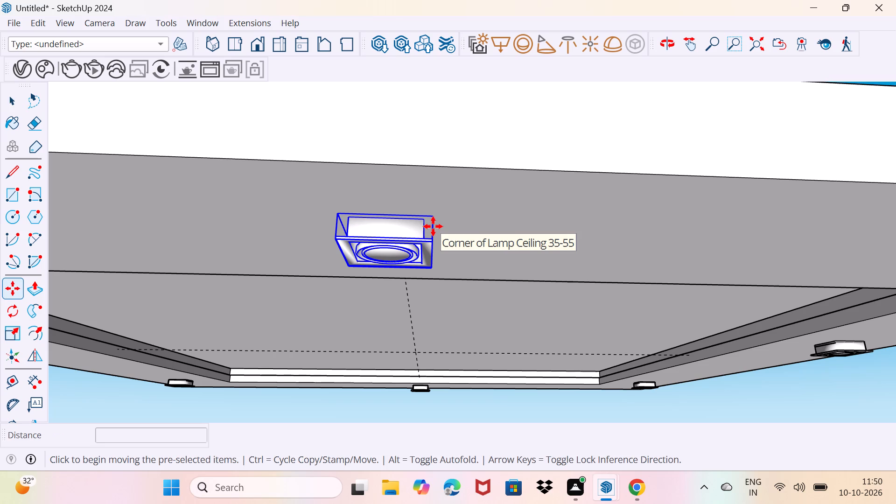
click(435, 242)
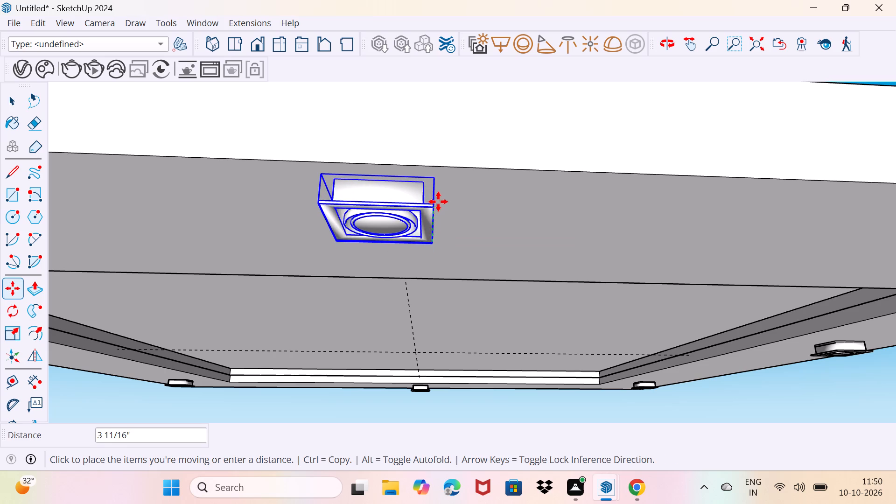
middle_drag(438, 201, 352, 221)
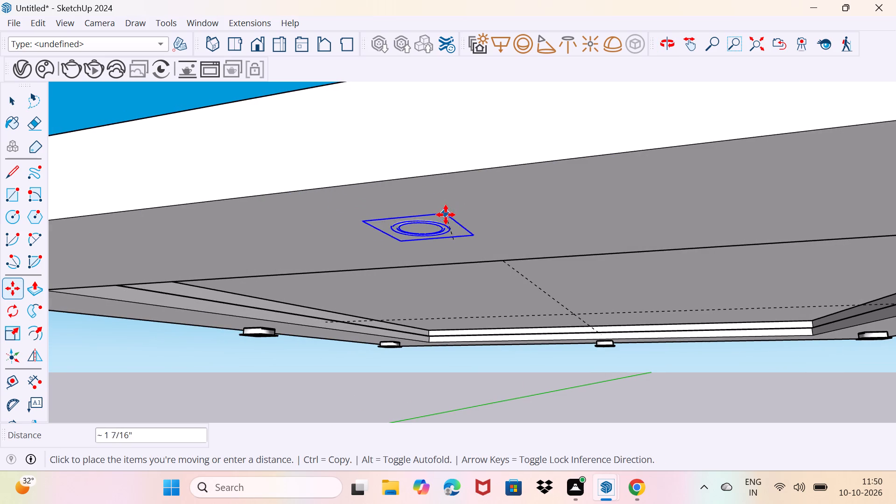
click(447, 218)
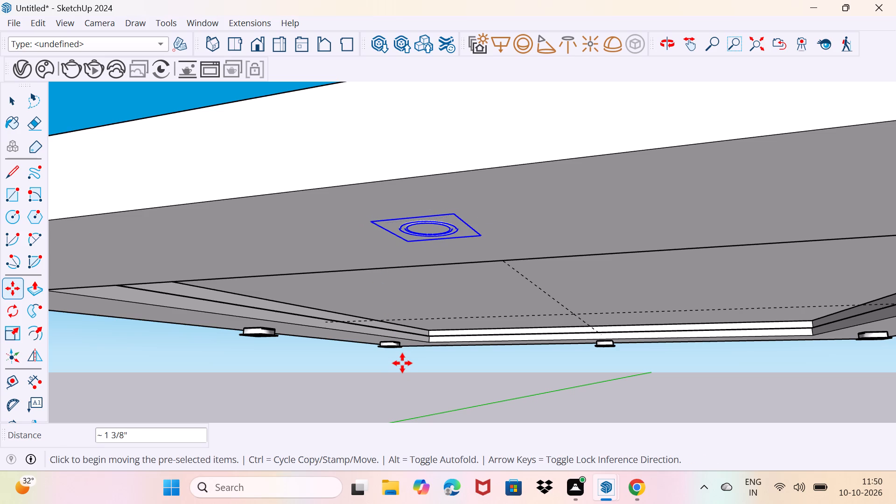
key(space)
drag(401, 385, 416, 371)
Move the unrecessed corner lamp on the same side strip as the two recessed lamps up about 1 1/4" into the slab.
middle_drag(371, 370, 448, 367)
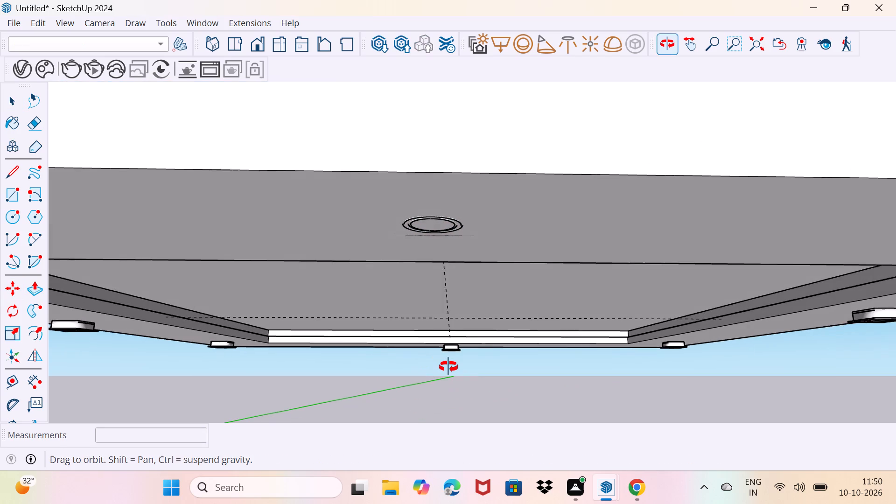
middle_drag(448, 367, 600, 366)
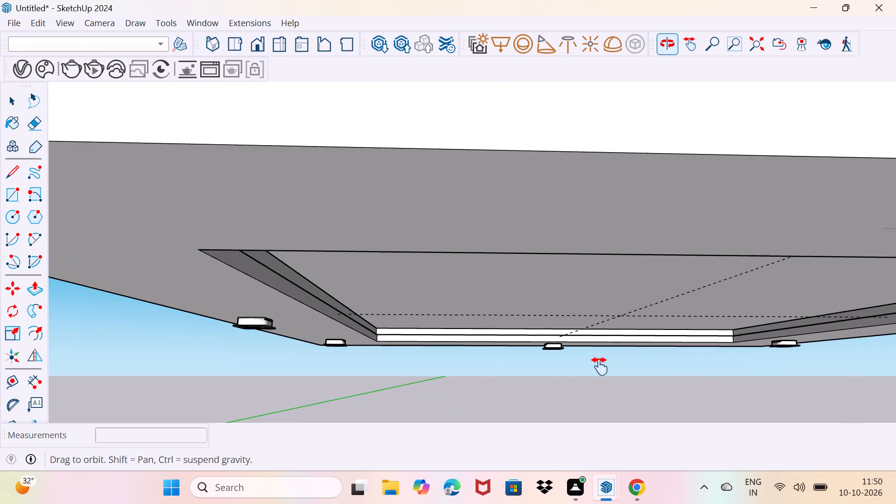
middle_drag(600, 366, 605, 366)
scroll(605, 366, down, 2)
scroll(594, 368, up, 4)
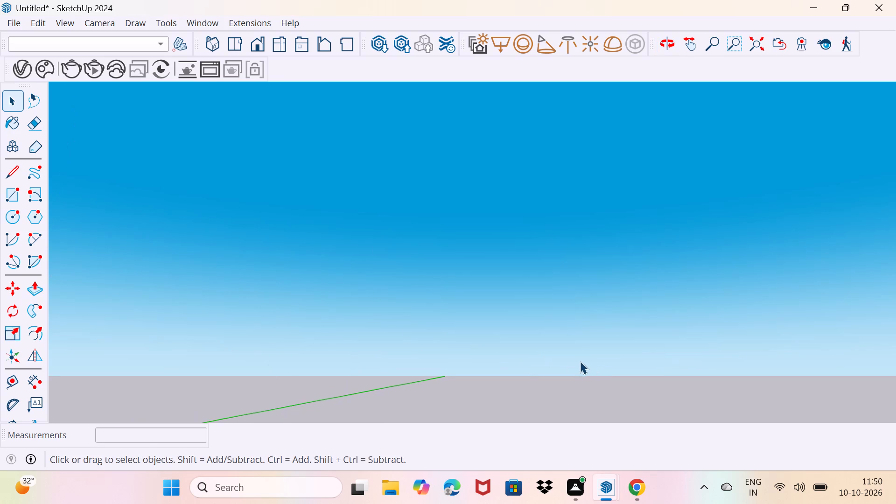
scroll(579, 361, down, 3)
middle_drag(570, 362, 516, 326)
scroll(490, 323, up, 2)
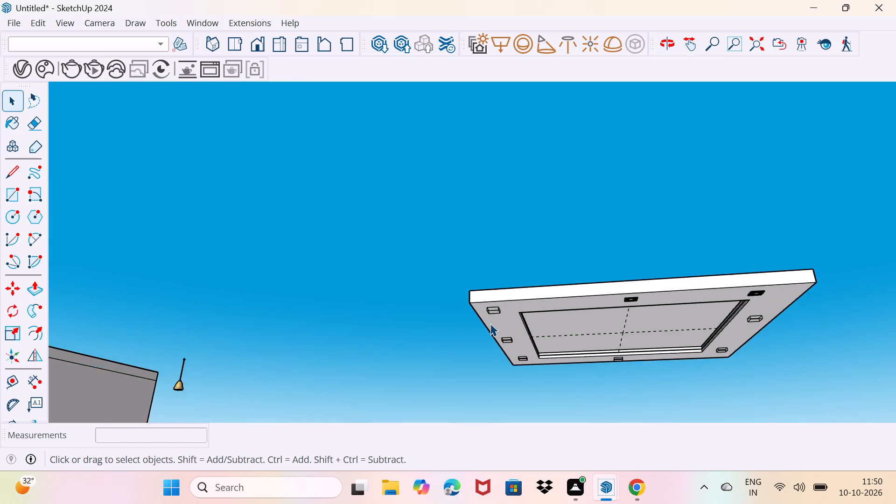
scroll(490, 323, up, 5)
middle_drag(493, 301, 507, 283)
scroll(493, 301, up, 1)
scroll(524, 277, up, 3)
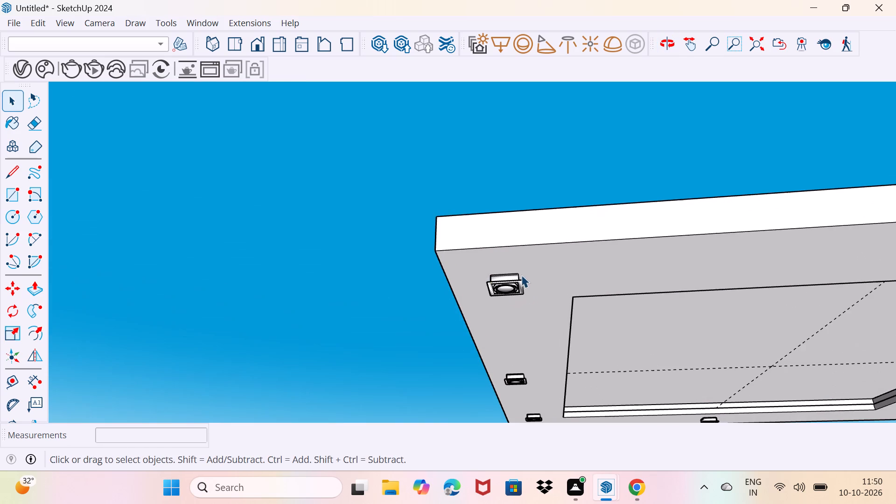
scroll(512, 284, up, 5)
click(512, 285)
scroll(516, 282, up, 3)
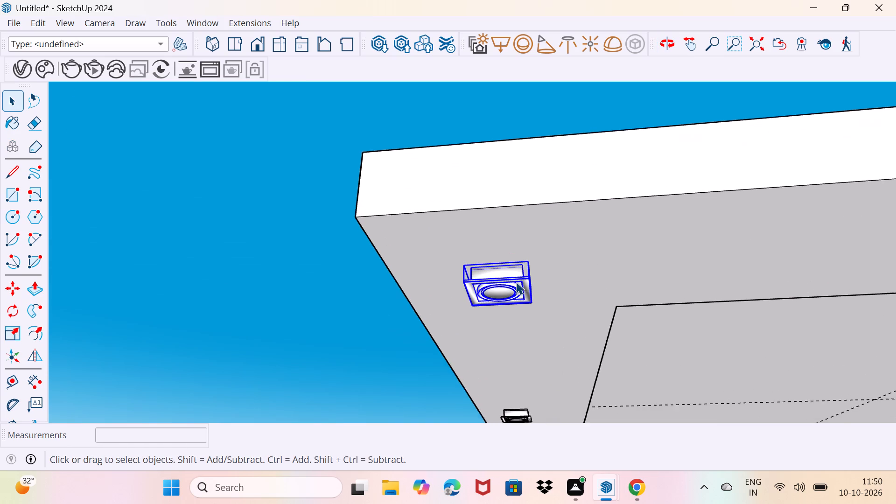
key(m)
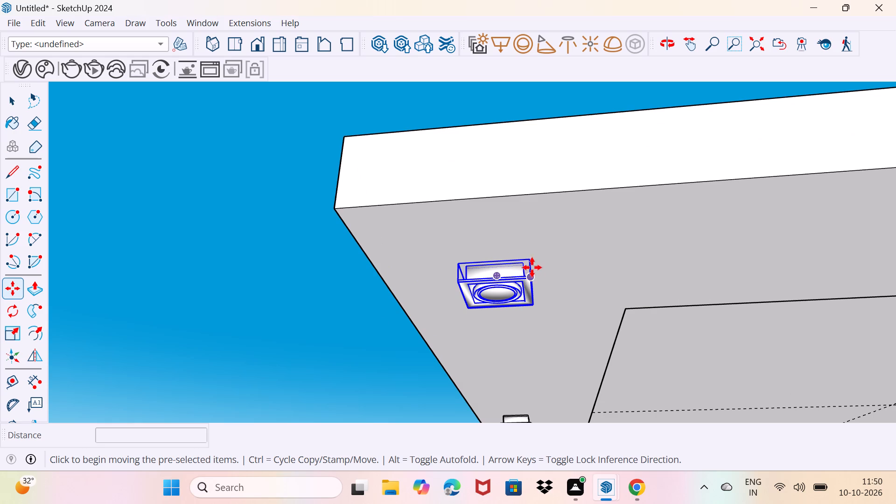
click(531, 259)
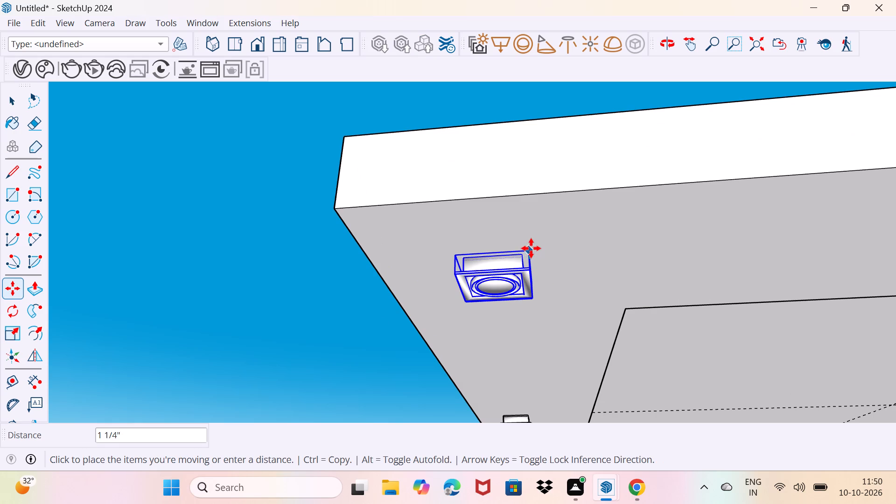
middle_drag(530, 233, 512, 235)
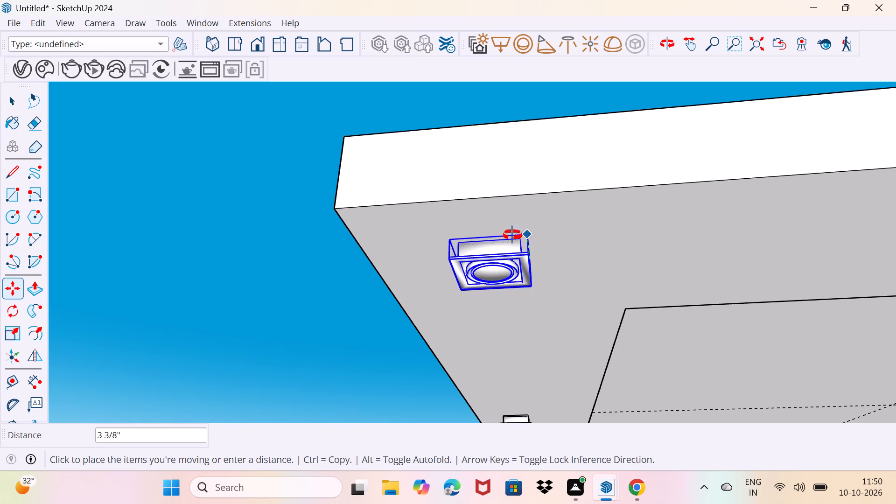
middle_drag(512, 235, 440, 256)
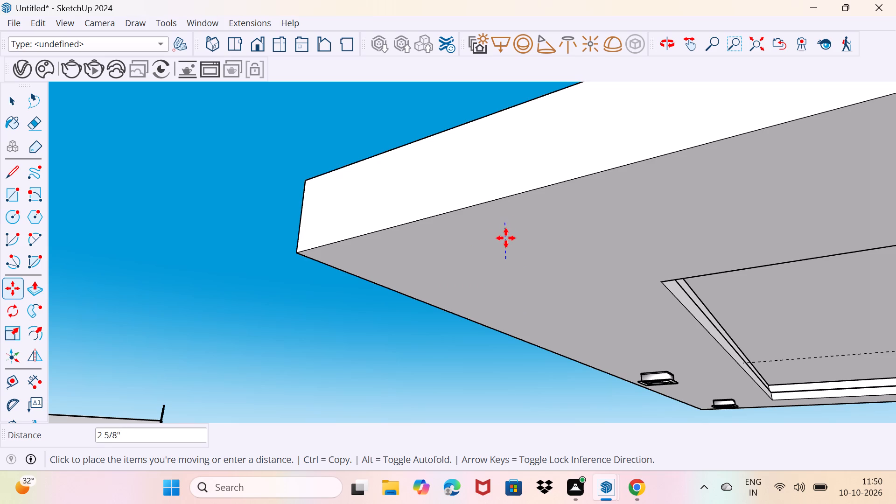
scroll(506, 239, up, 9)
middle_drag(506, 239, 450, 240)
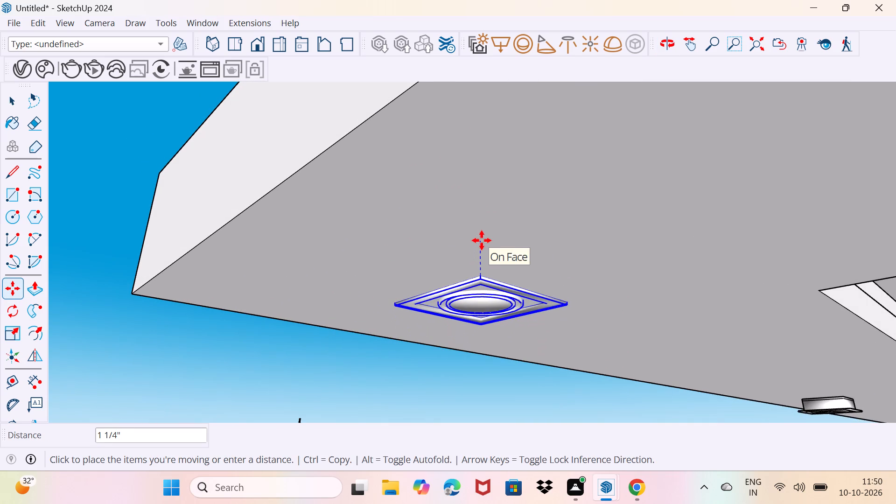
click(482, 240)
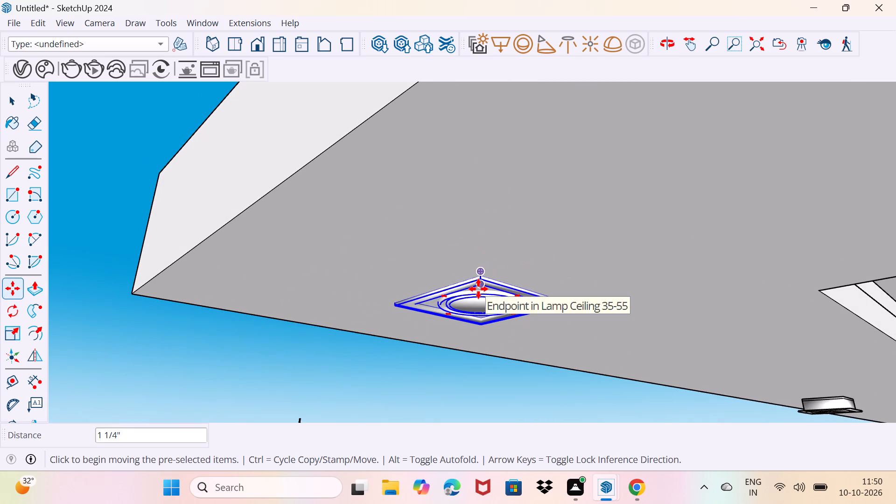
key(space)
drag(477, 350, 492, 338)
Move the mid-length lamp on the adjacent side strip, around the recessed corner, up about 1 1/4" along the blue axis into the slab.
middle_drag(461, 346, 529, 346)
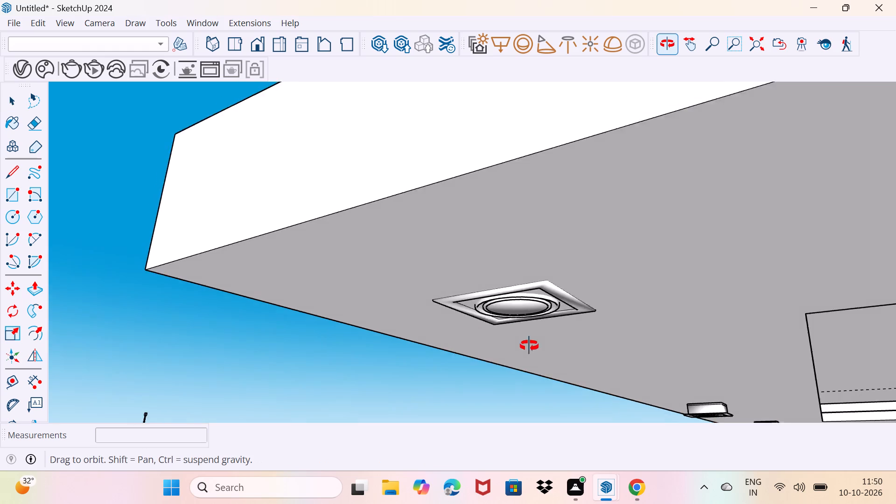
middle_drag(529, 346, 643, 356)
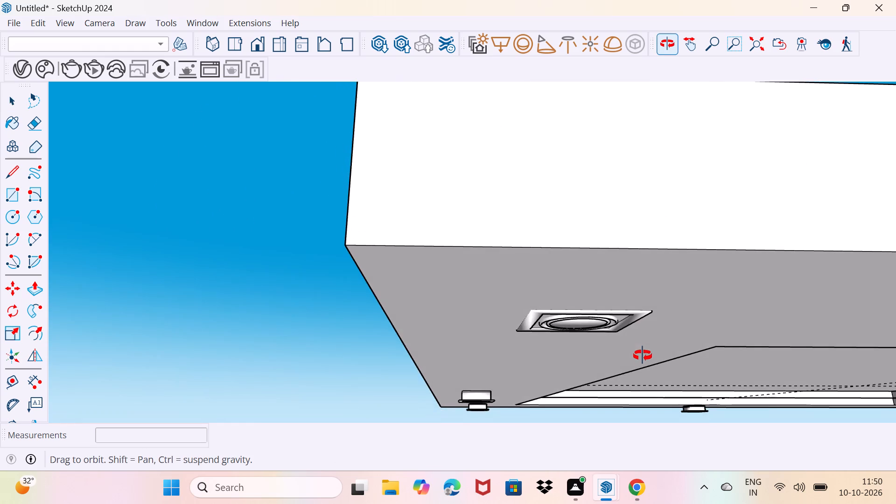
middle_drag(643, 356, 666, 221)
scroll(497, 343, up, 6)
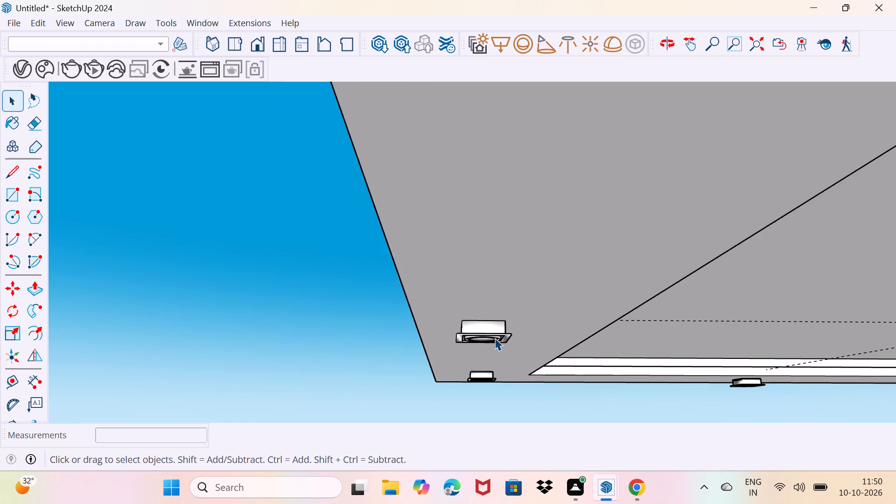
scroll(495, 338, up, 2)
click(493, 324)
middle_drag(493, 327, 483, 354)
key(m)
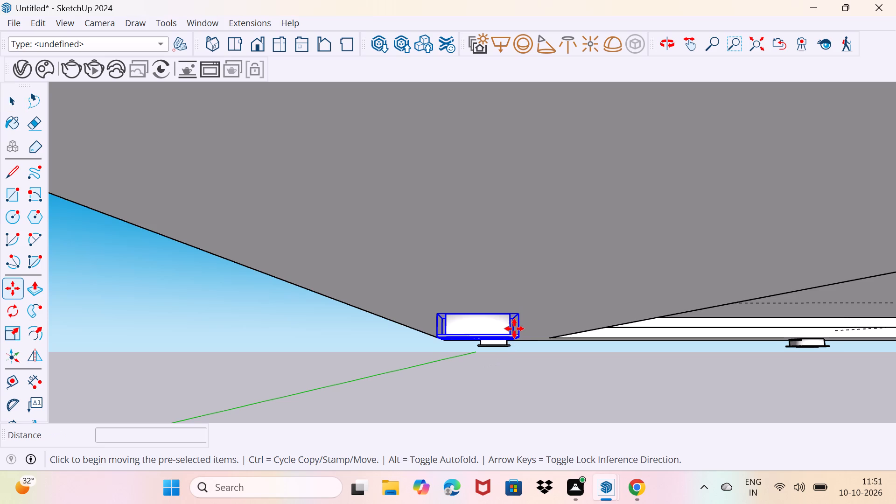
click(519, 315)
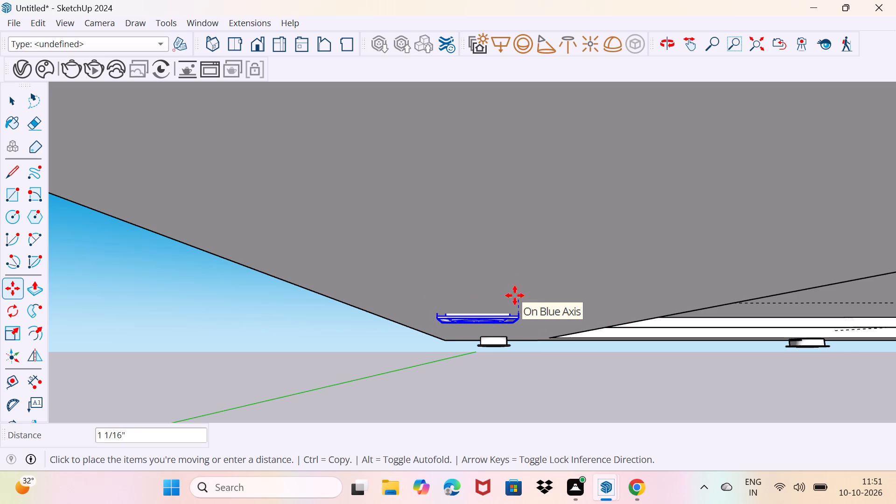
click(515, 293)
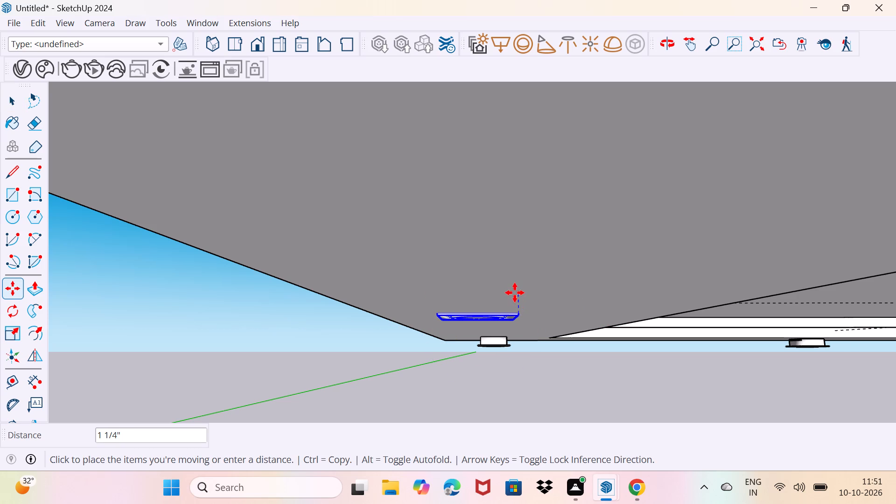
key(space)
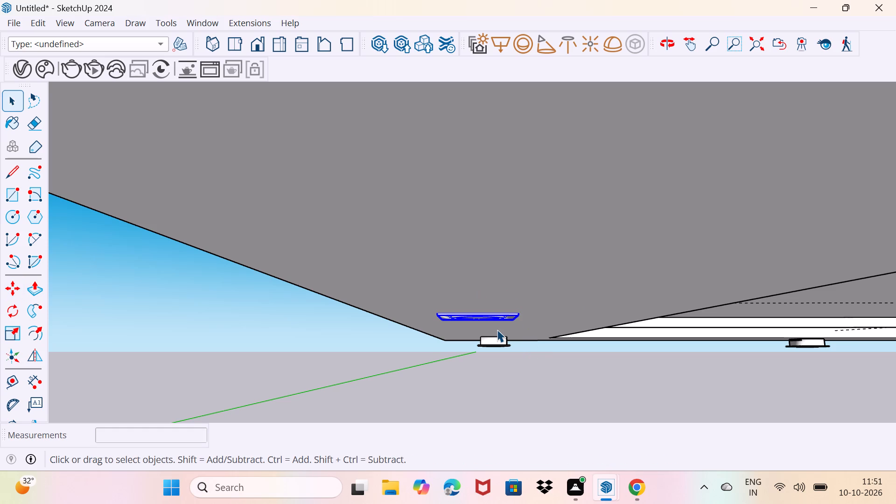
drag(563, 299, 577, 286)
Move the corner lamp at the far end of that adjacent strip up about 1 3/16" along the blue axis.
middle_drag(505, 347, 590, 325)
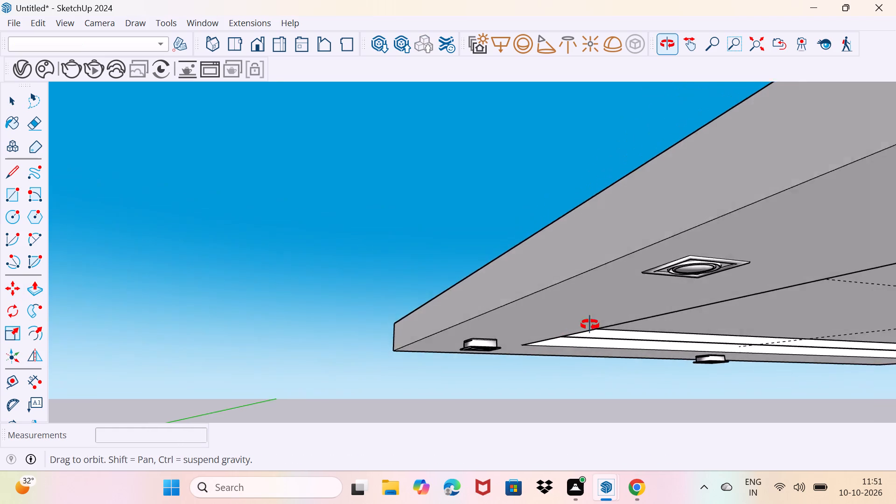
middle_drag(590, 325, 751, 307)
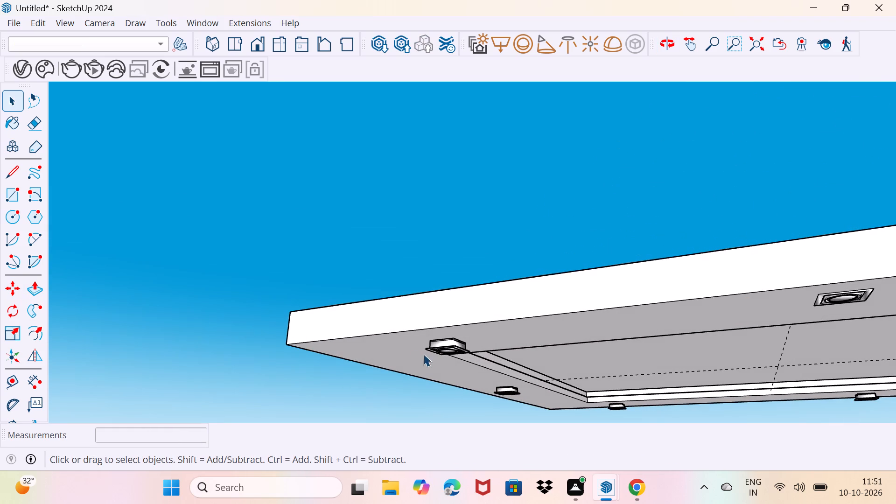
scroll(425, 353, up, 9)
middle_drag(441, 345, 418, 346)
scroll(434, 346, up, 3)
click(466, 346)
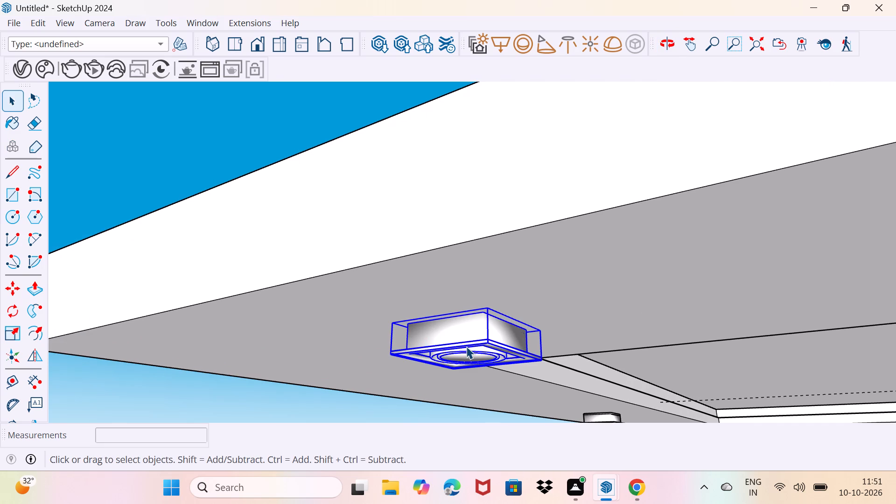
key(m)
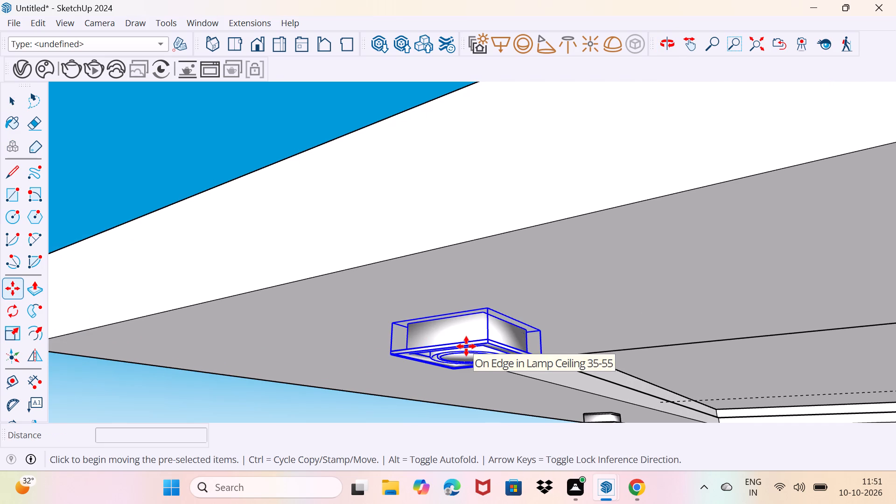
click(490, 307)
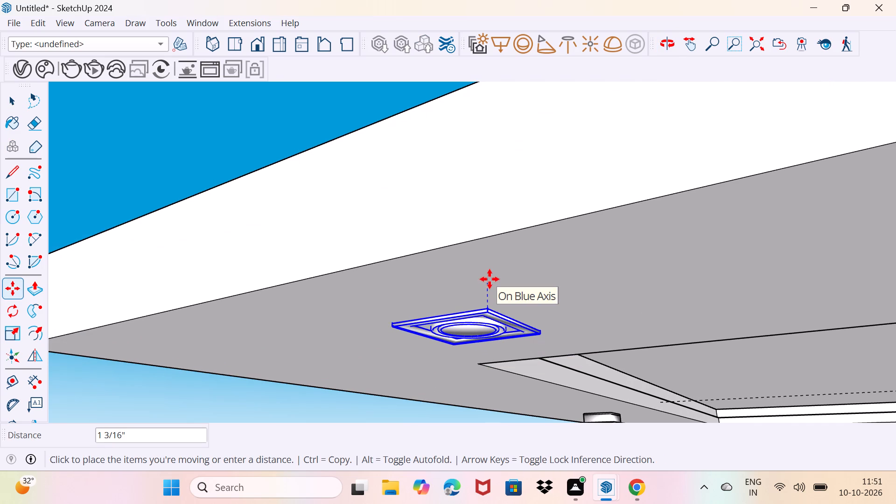
click(490, 279)
key(space)
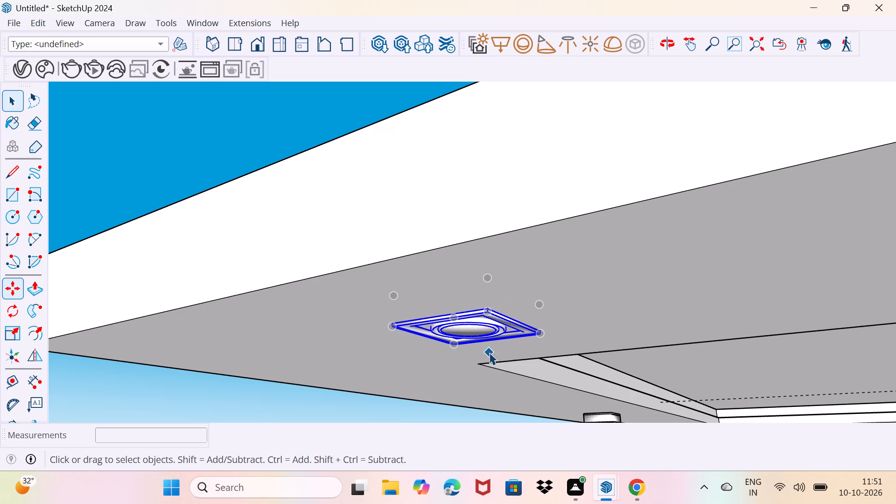
drag(395, 344, 400, 315)
Move the mid-length lamp on the strip opposite the first recessed side up about 1 1/8" along the blue axis.
middle_drag(351, 336, 567, 299)
scroll(567, 299, down, 7)
middle_drag(519, 322, 514, 271)
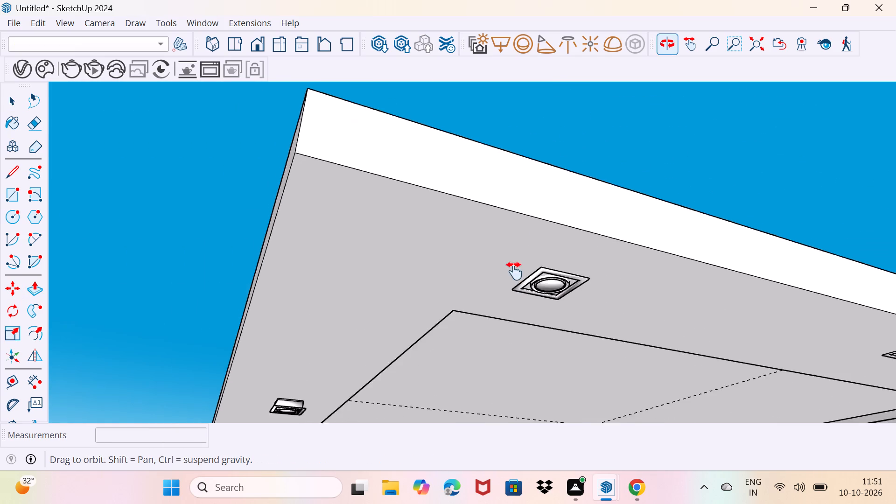
middle_drag(514, 271, 610, 139)
middle_drag(349, 347, 342, 306)
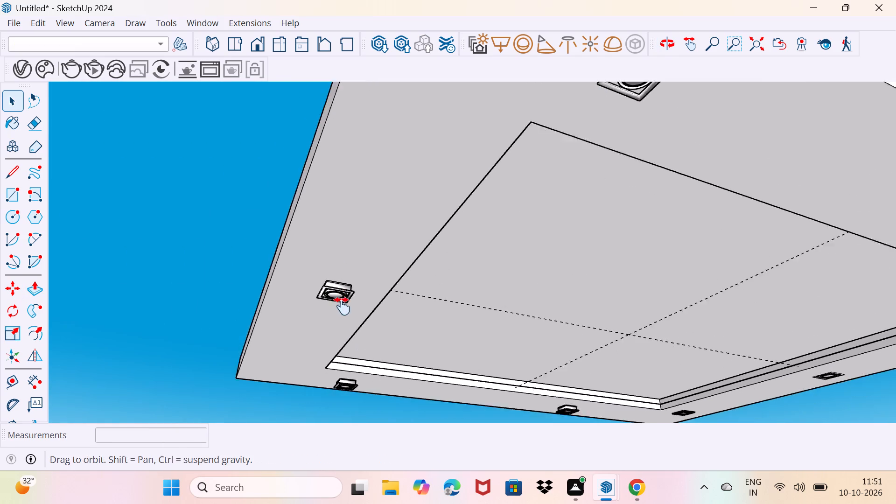
middle_drag(342, 306, 349, 282)
scroll(342, 280, up, 4)
click(343, 235)
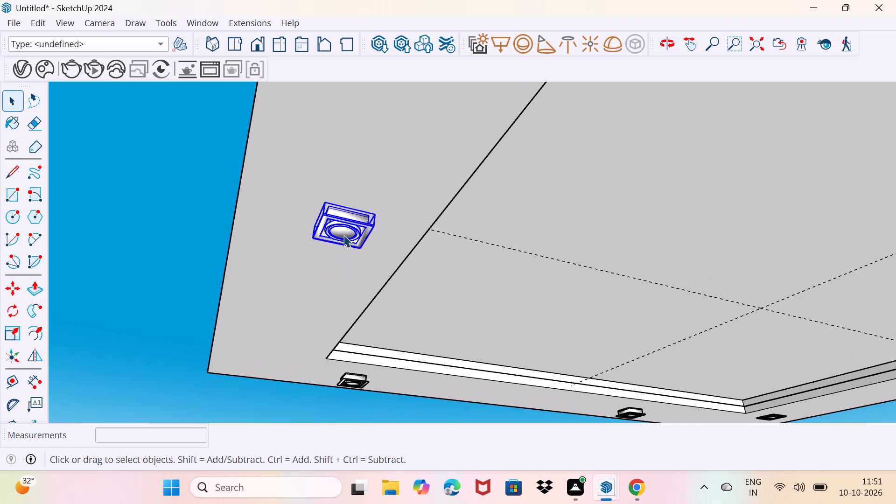
scroll(343, 235, up, 3)
middle_drag(372, 226, 345, 261)
scroll(347, 270, up, 1)
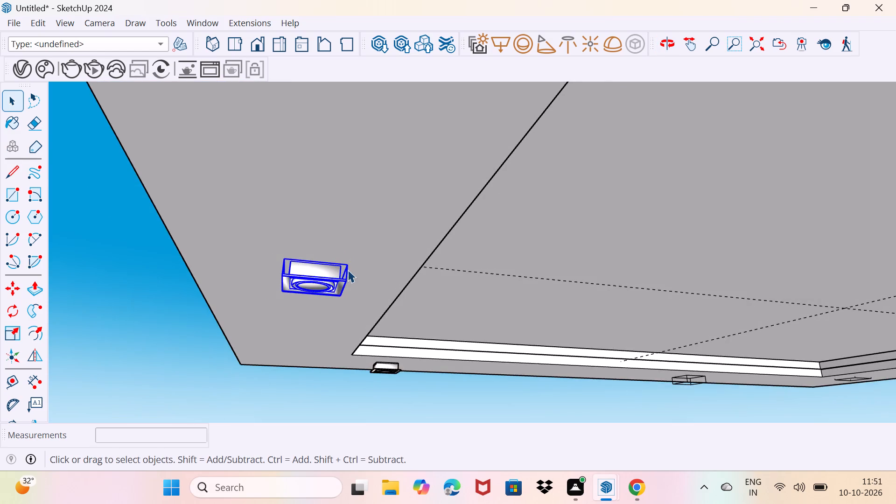
scroll(348, 270, up, 3)
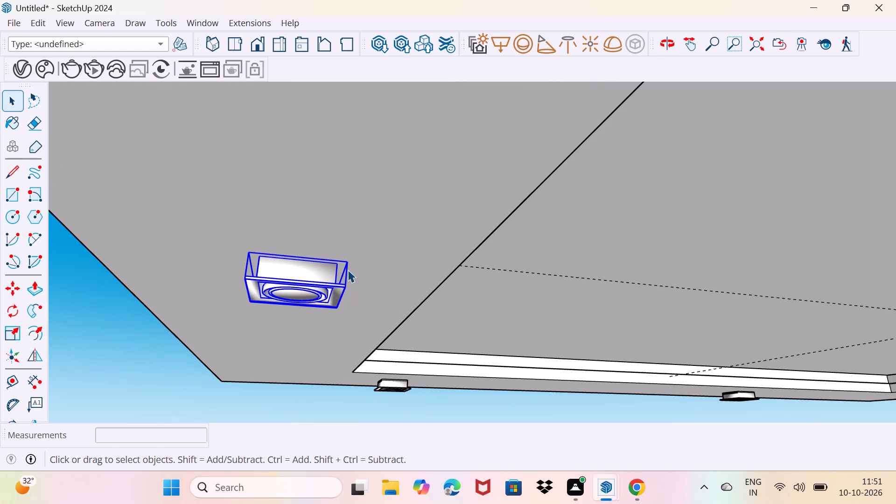
key(m)
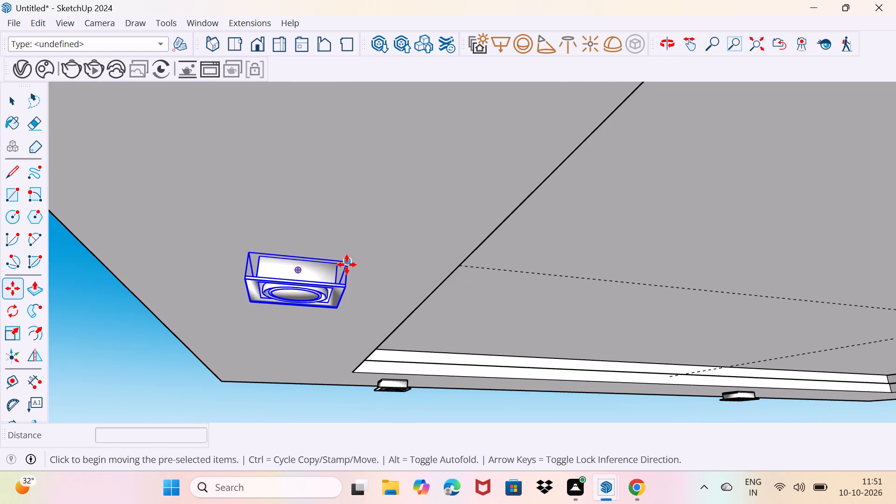
click(347, 263)
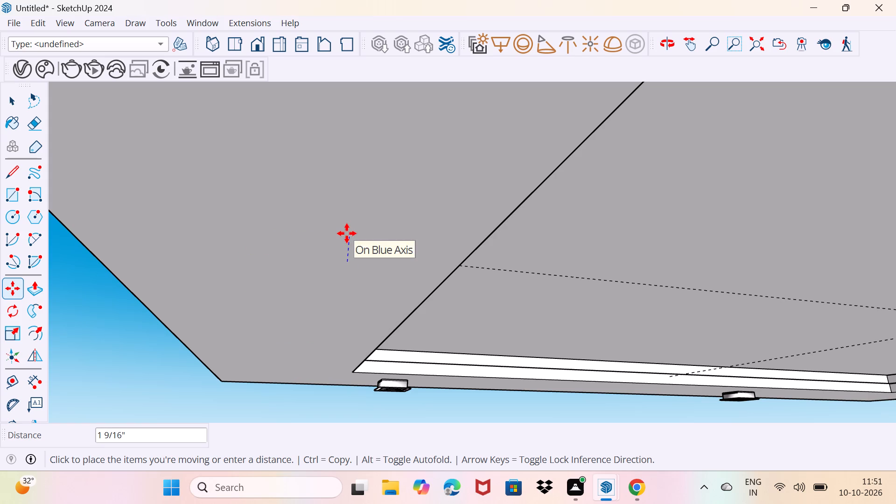
scroll(346, 238, up, 4)
middle_drag(346, 238, 316, 245)
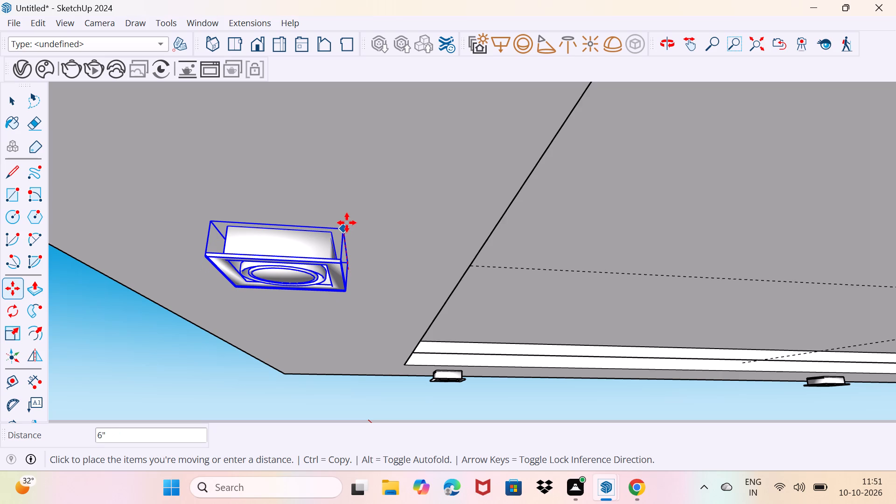
middle_drag(352, 213, 289, 251)
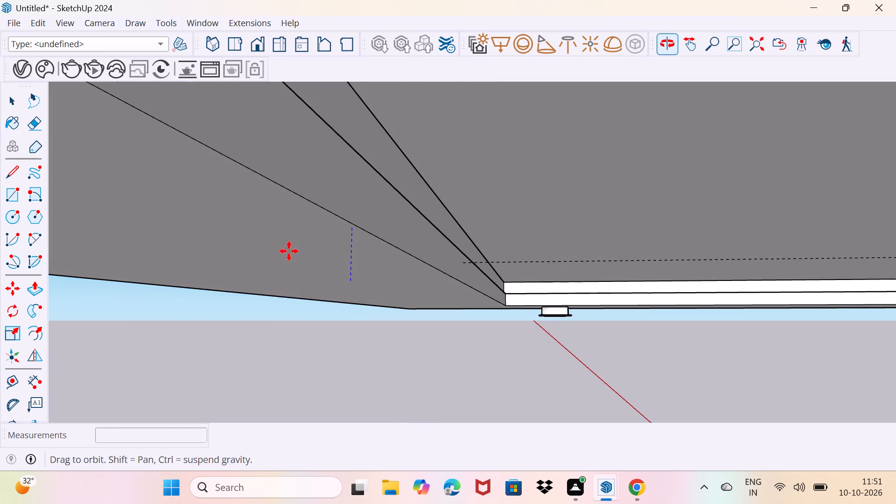
click(348, 259)
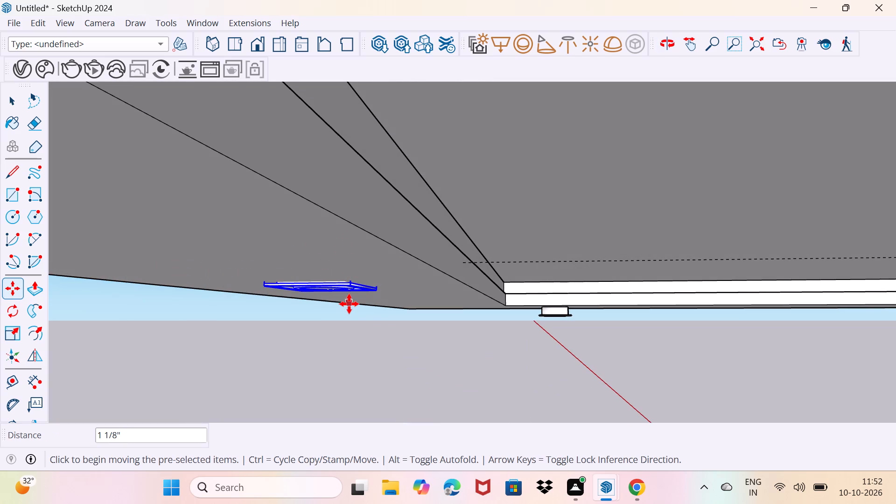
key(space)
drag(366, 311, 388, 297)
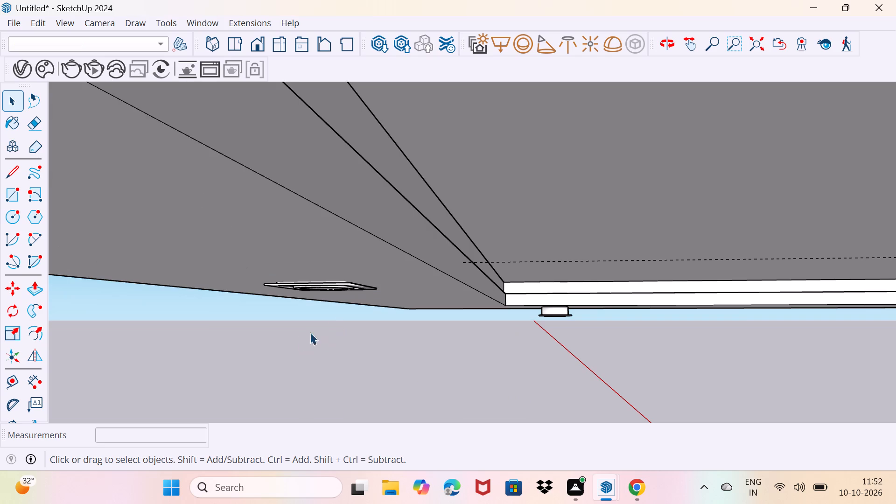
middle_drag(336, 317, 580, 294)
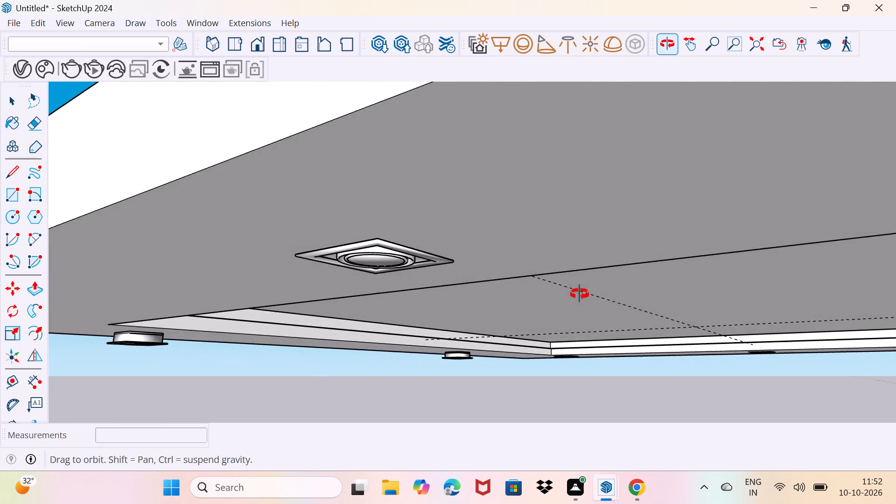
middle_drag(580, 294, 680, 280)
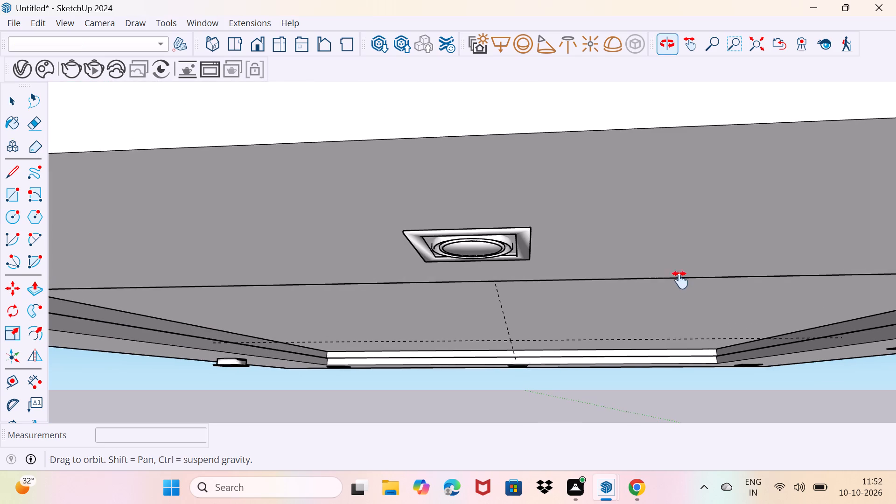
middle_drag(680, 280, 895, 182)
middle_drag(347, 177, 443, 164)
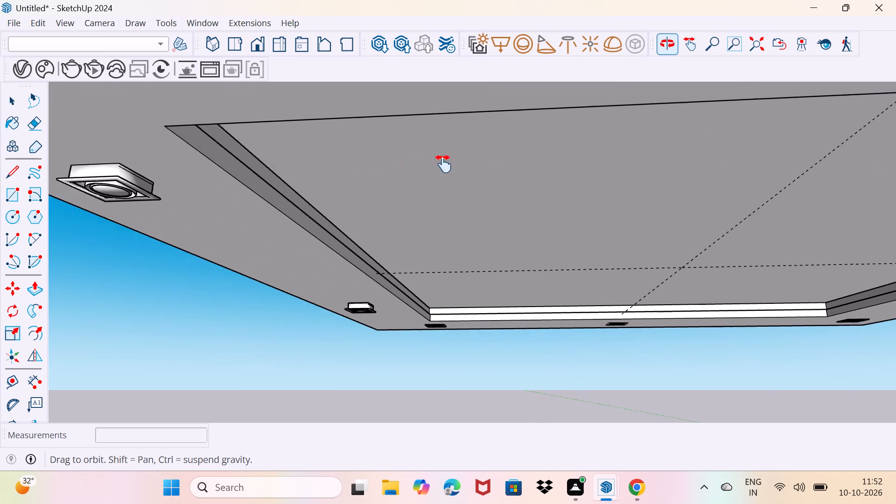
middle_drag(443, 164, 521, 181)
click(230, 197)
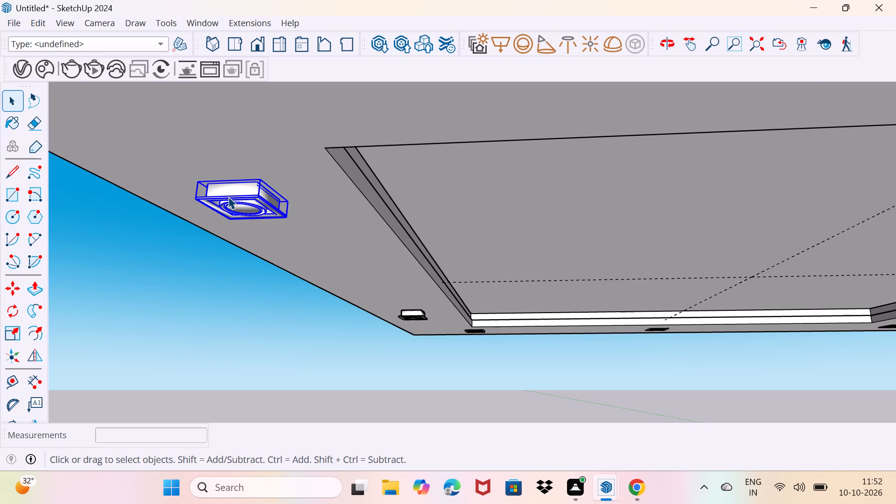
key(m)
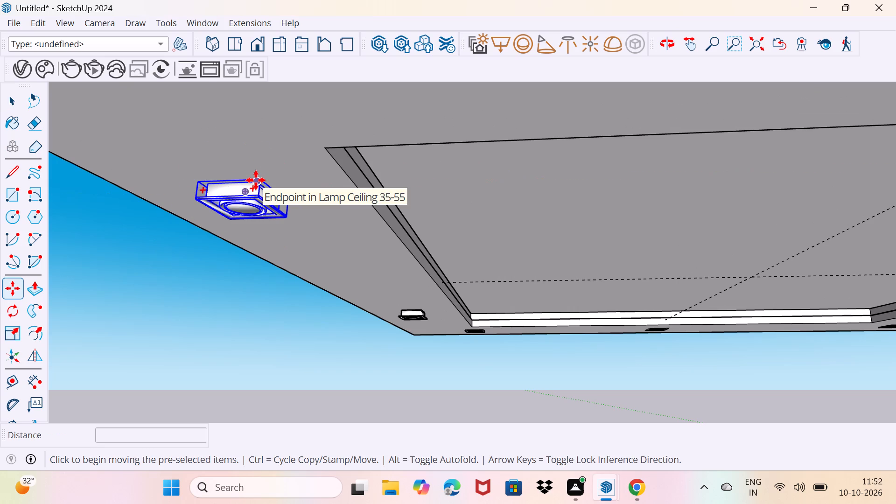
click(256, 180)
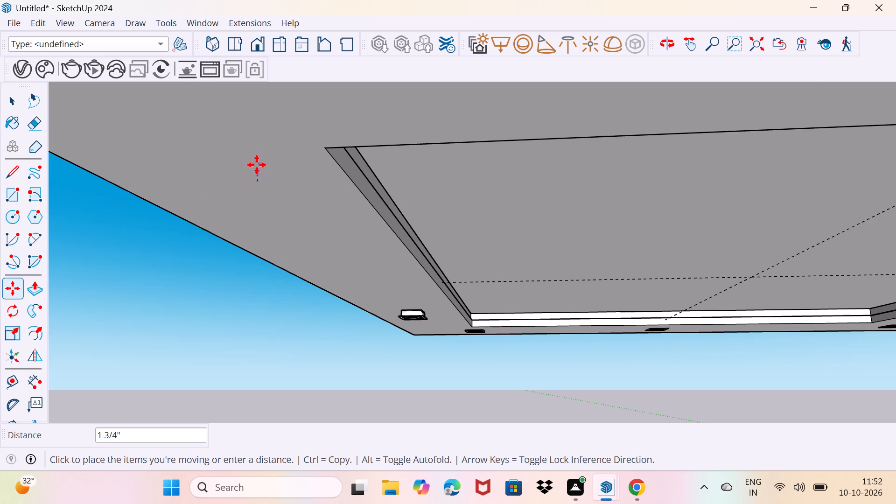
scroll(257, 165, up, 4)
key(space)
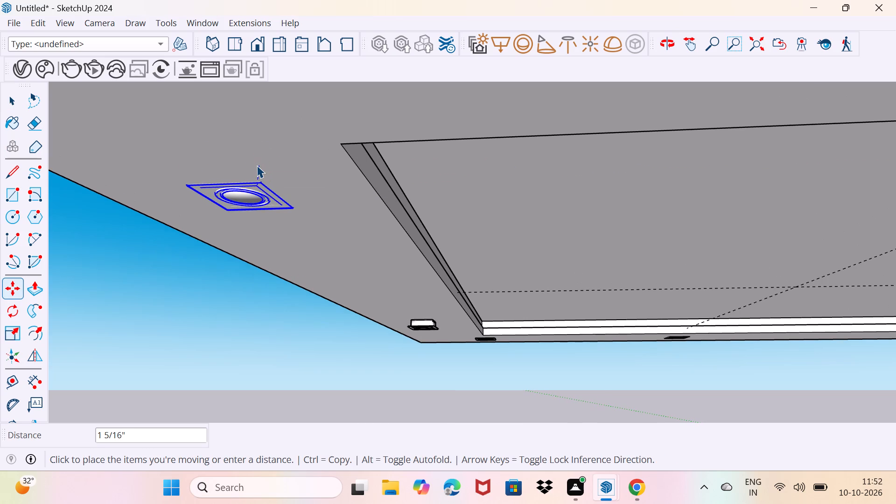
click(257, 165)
Move the mid-length lamp on the remaining unrecessed side strip up along the blue axis into the slab.
click(256, 194)
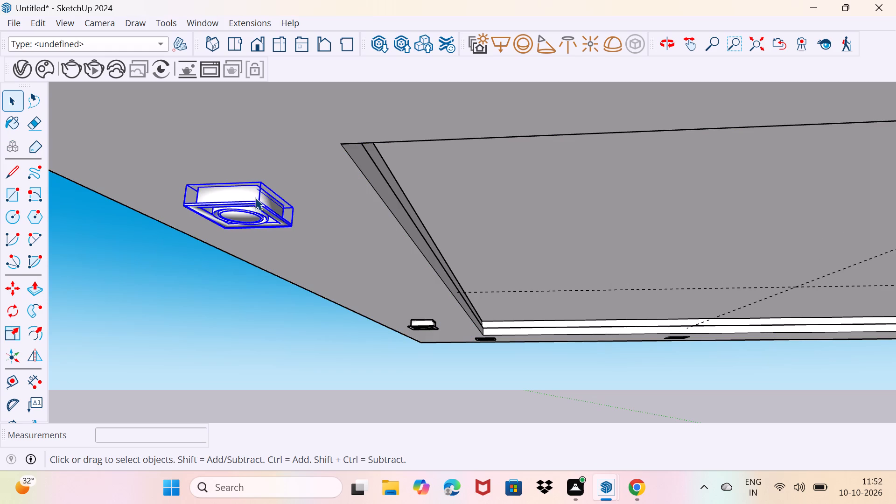
key(m)
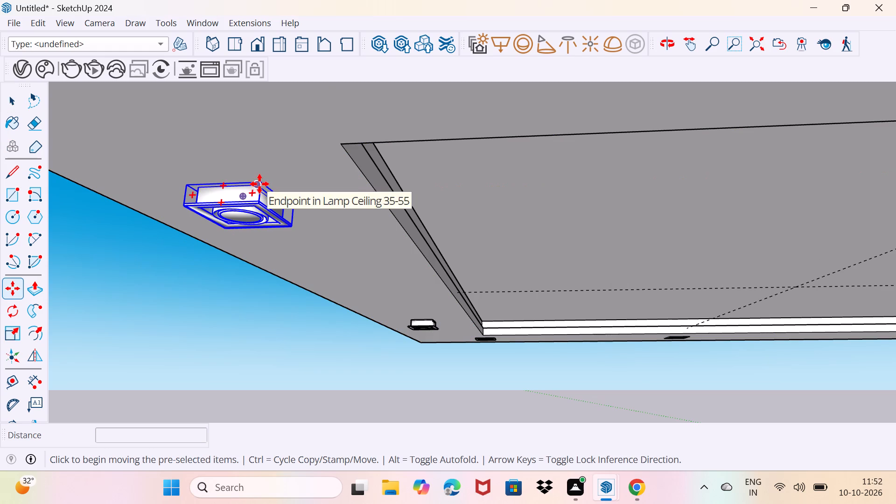
click(259, 184)
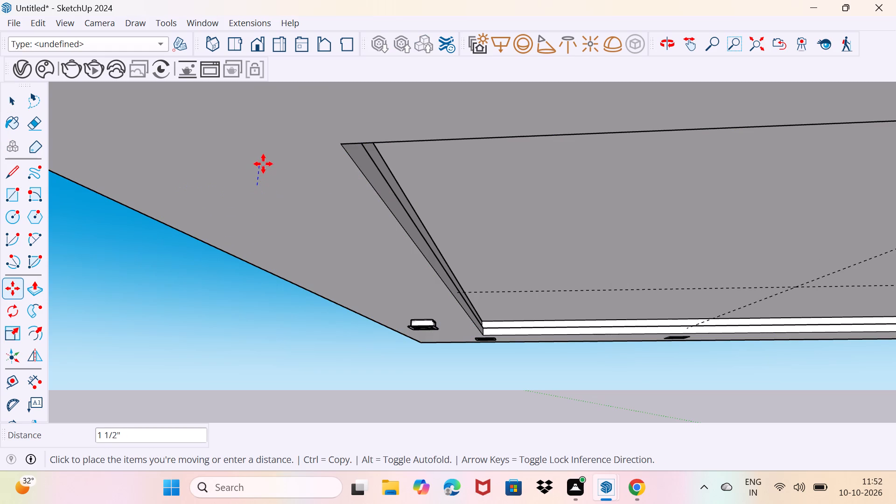
click(263, 171)
key(space)
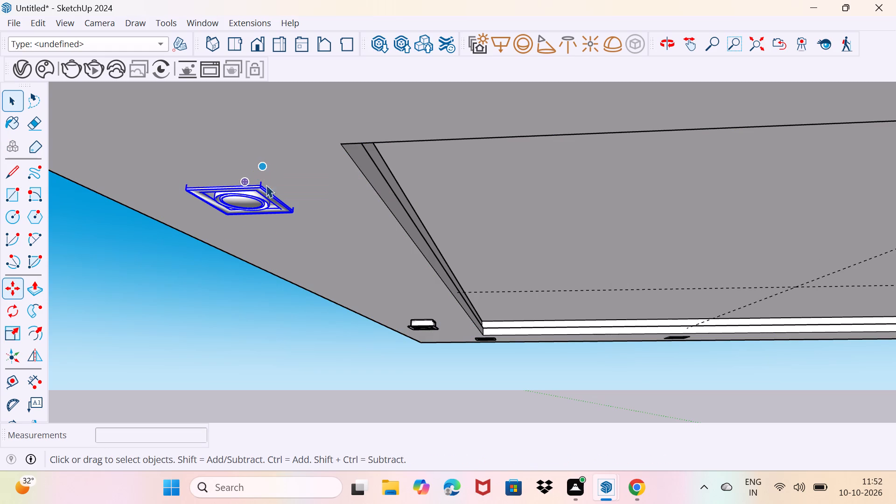
drag(271, 232, 281, 214)
Move the corner lamp at the far end of that same strip up along the blue axis into the slab.
middle_drag(290, 243, 236, 236)
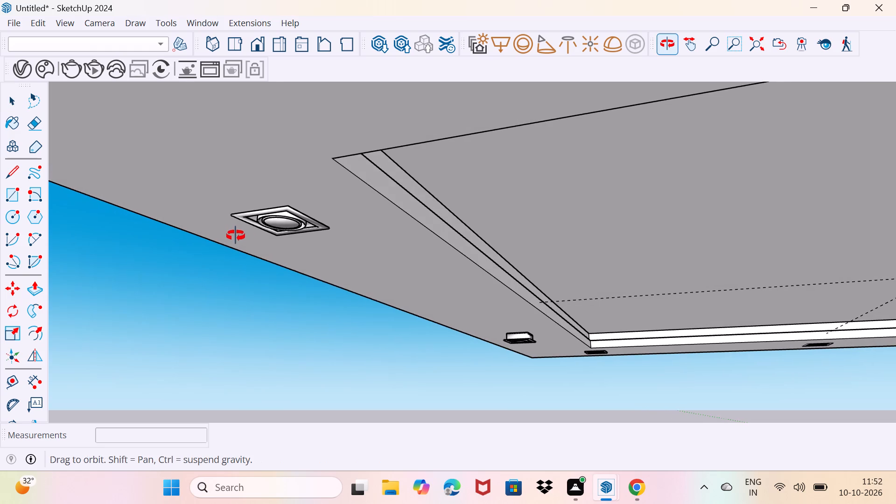
middle_drag(236, 236, 152, 225)
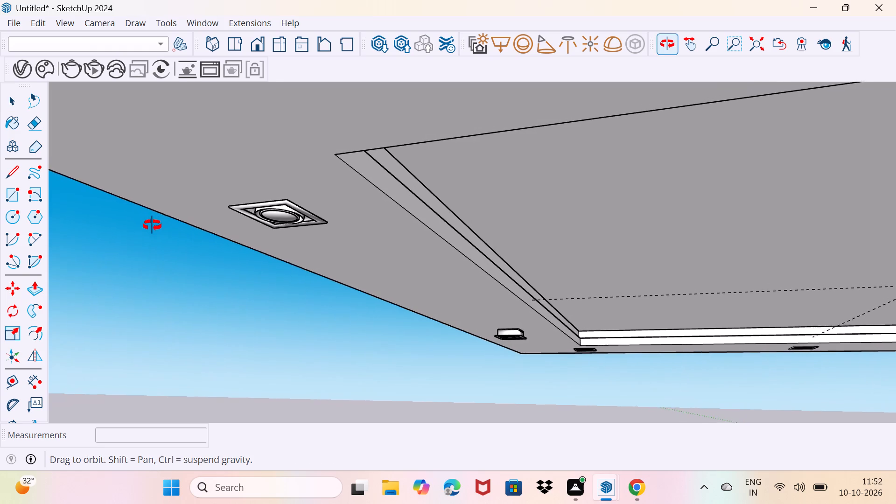
middle_drag(152, 225, 100, 257)
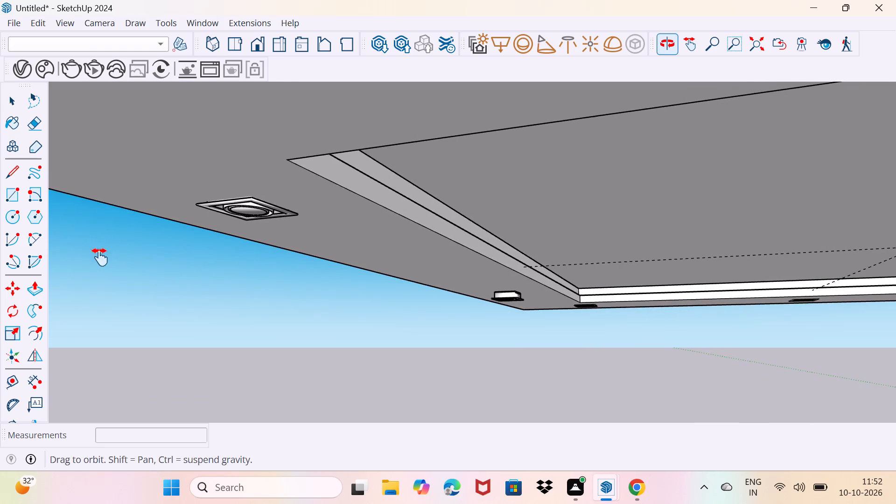
middle_drag(100, 257, 0, 249)
scroll(470, 297, up, 8)
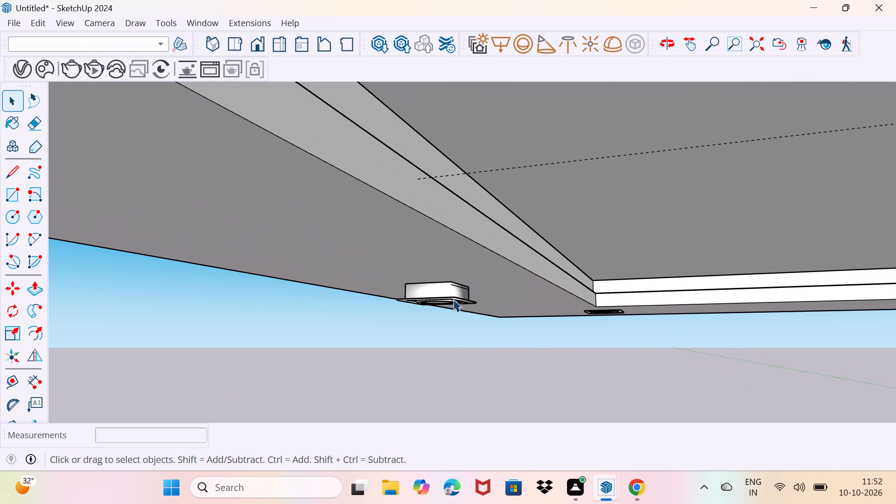
click(453, 299)
key(m)
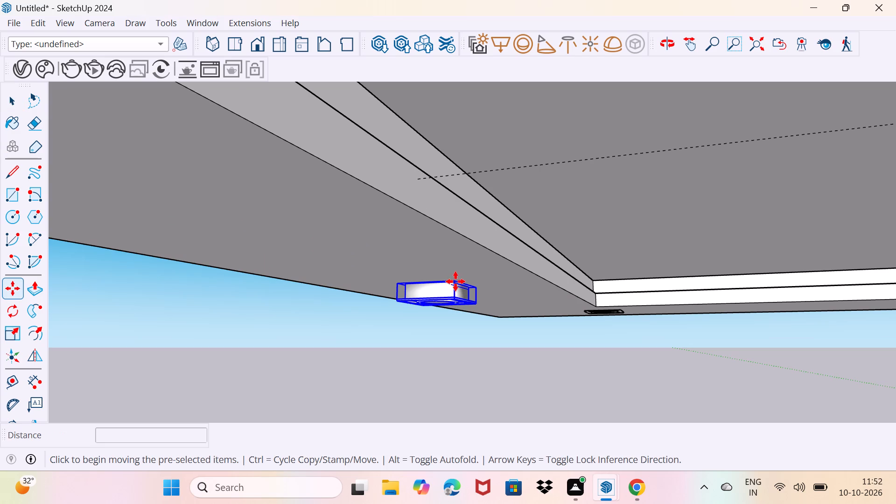
click(455, 281)
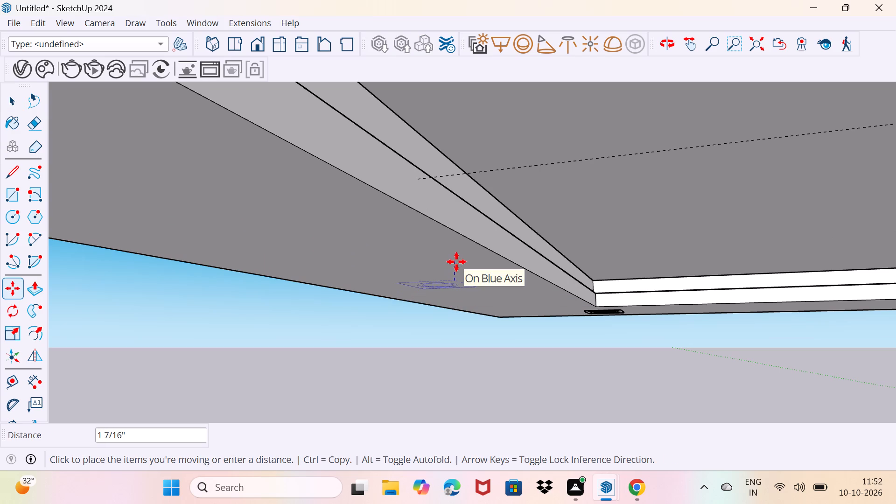
click(456, 264)
key(space)
drag(425, 272, 435, 257)
In the V-Ray Asset Editor, set the Lamp Ceiling 35-55 light intensity multiplier to about 43.7.
scroll(425, 266, down, 11)
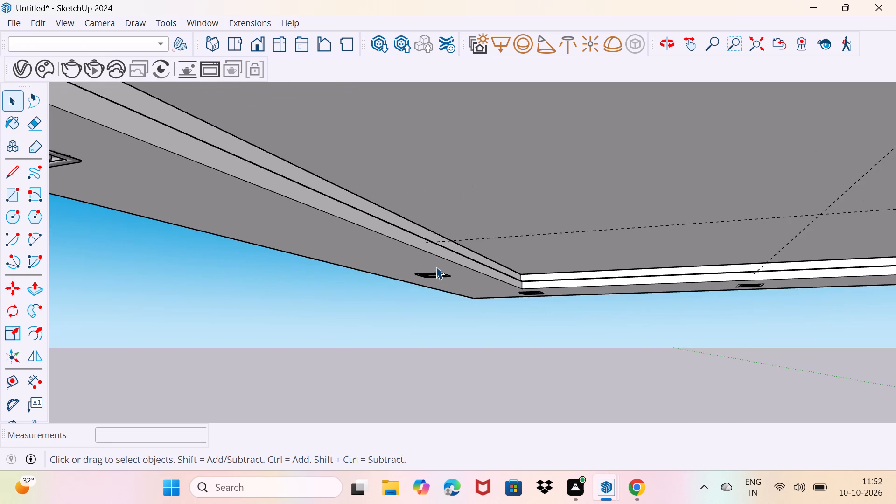
scroll(436, 266, down, 7)
middle_drag(462, 280, 508, 283)
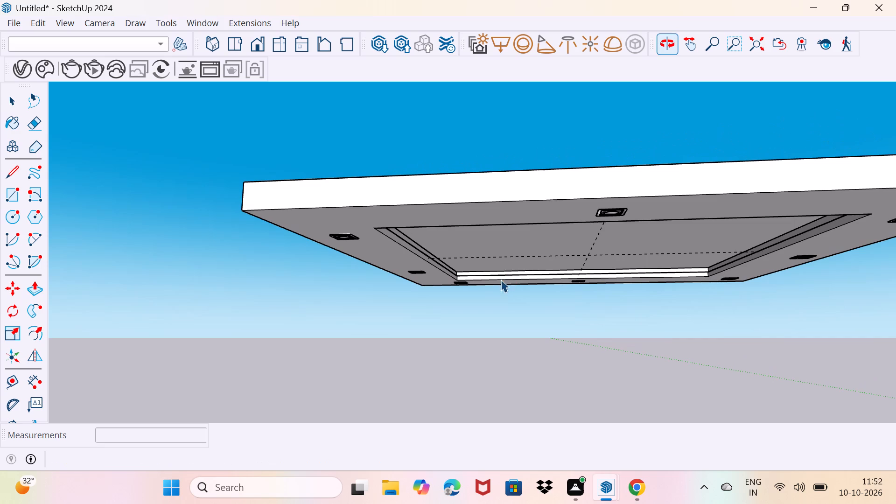
click(14, 66)
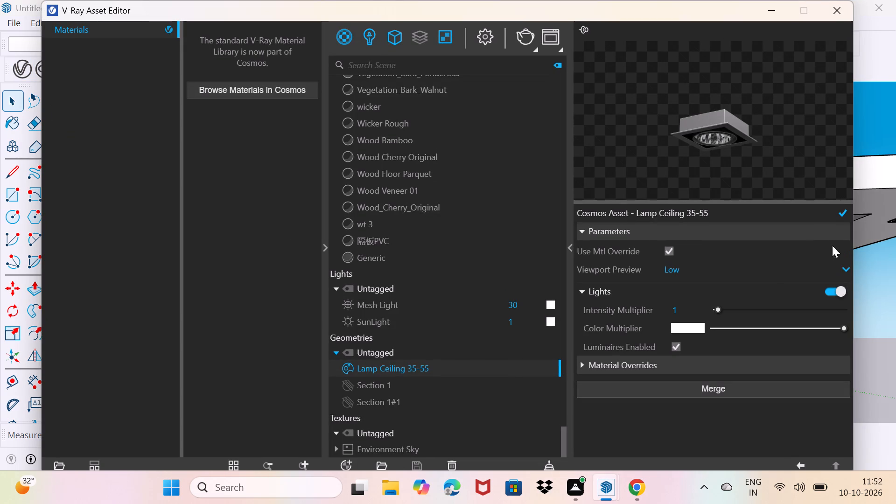
drag(720, 309, 762, 305)
drag(762, 305, 772, 304)
Set the lamp's light colour multiplier to a pale warm yellow, about R 0.984, G 0.958, B 0.664.
click(691, 329)
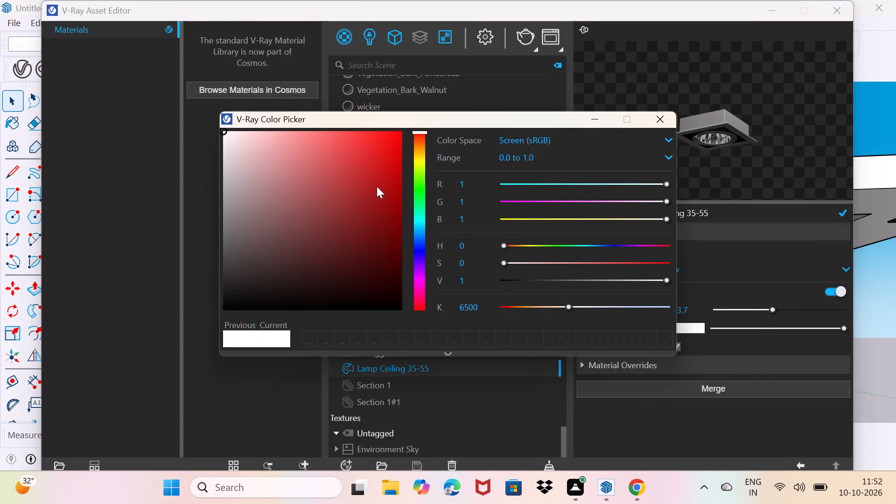
click(423, 159)
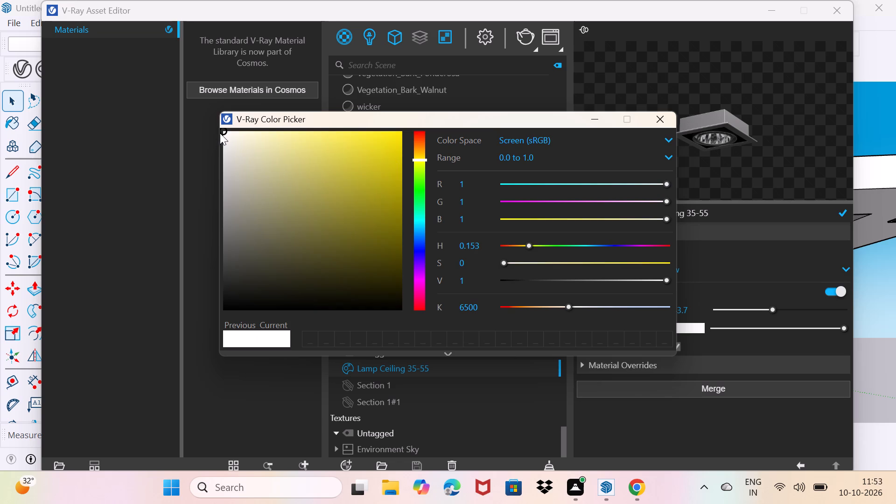
drag(221, 133, 286, 133)
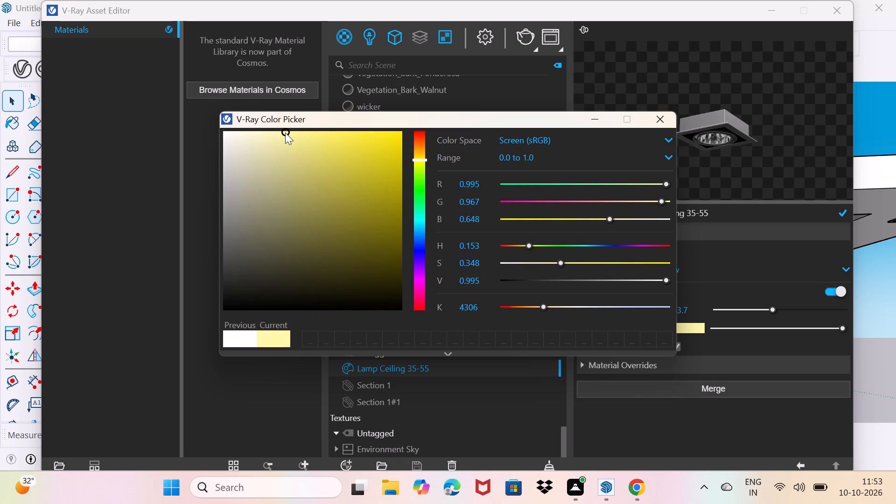
click(285, 133)
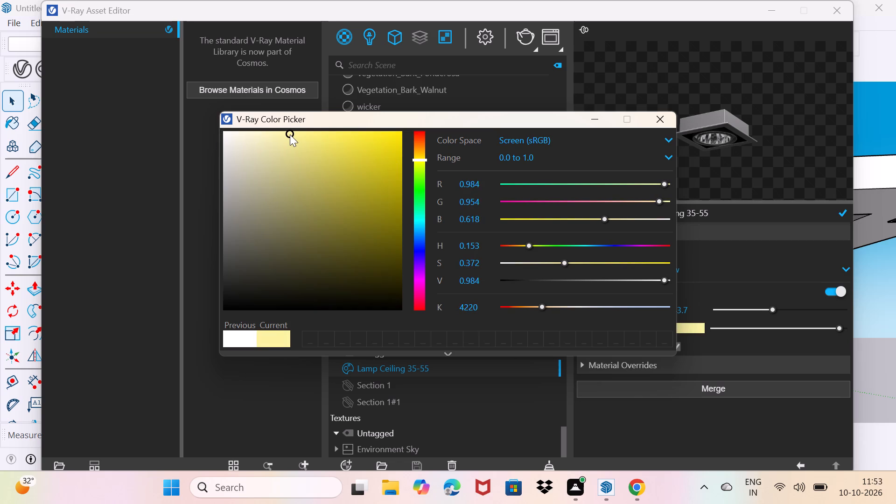
click(651, 121)
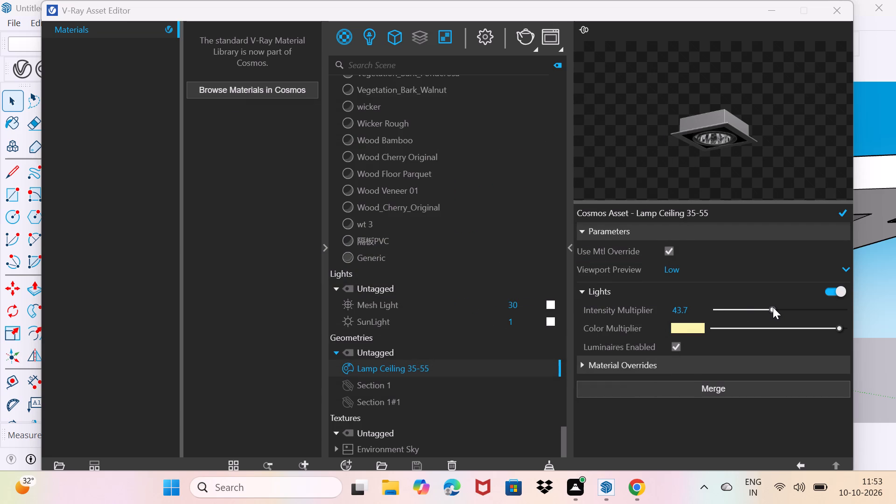
Raise the lamp's light intensity multiplier to about 48.8 and minimise the V-Ray Asset Editor.
drag(773, 307, 779, 307)
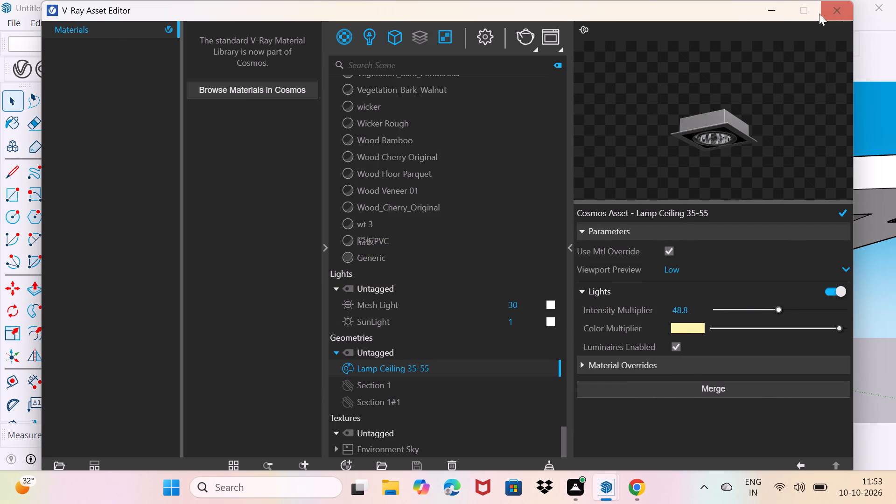
click(774, 12)
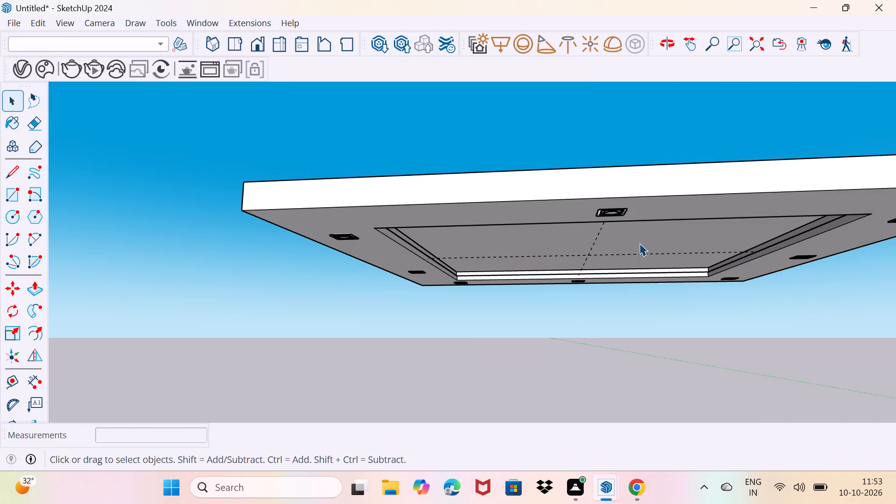
Select the entire ceiling slab with its cove light and lamps and make it one group.
scroll(624, 305, down, 5)
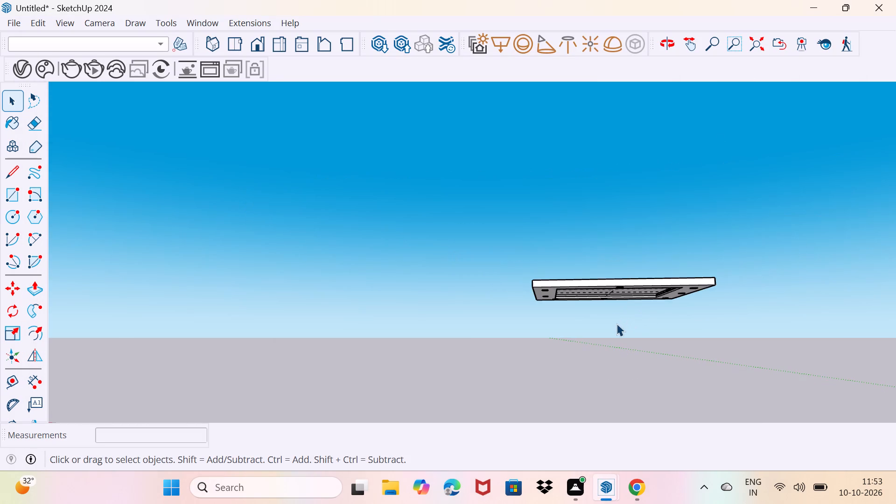
middle_drag(616, 323, 602, 379)
drag(436, 169, 707, 366)
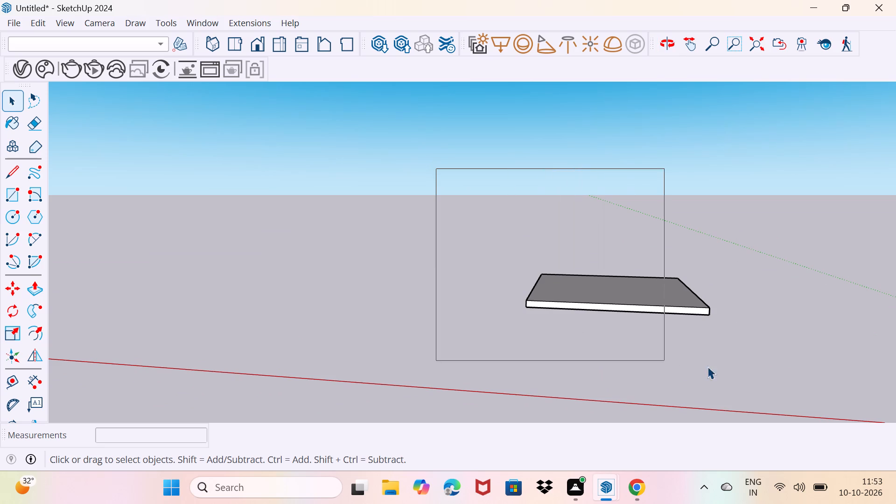
drag(707, 366, 745, 364)
right_click(648, 298)
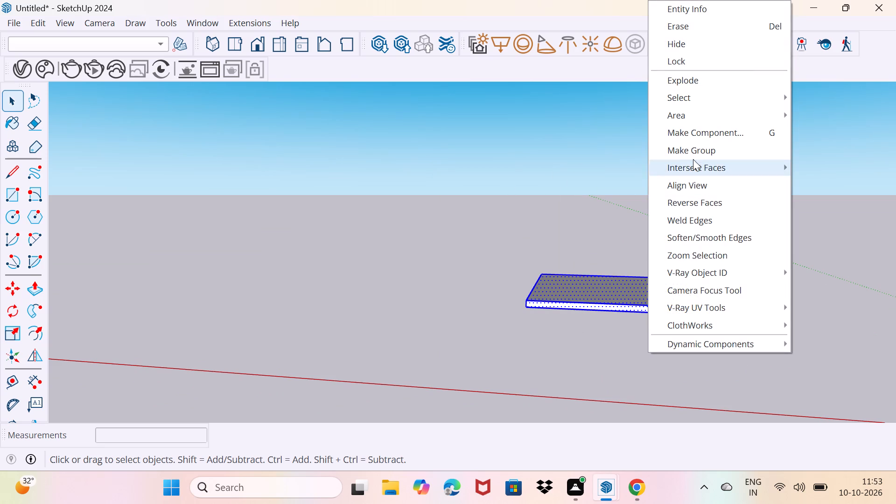
click(702, 154)
Move the grouped ceiling slab about 33' 5" so that it sits beside the room model.
scroll(716, 319, up, 1)
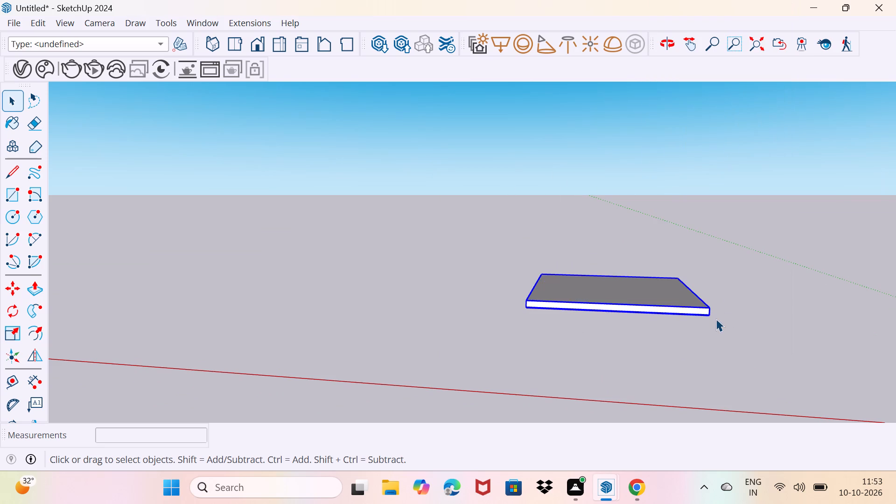
middle_drag(714, 317, 570, 296)
key(m)
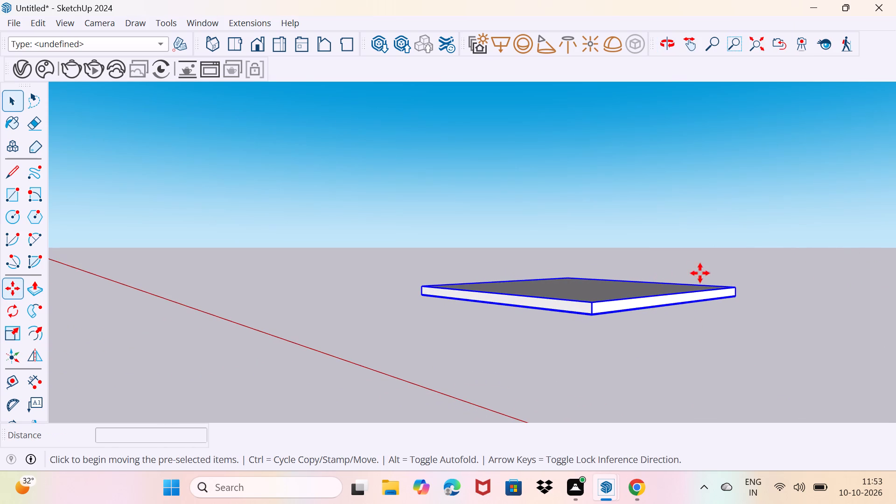
click(732, 291)
scroll(493, 330, down, 5)
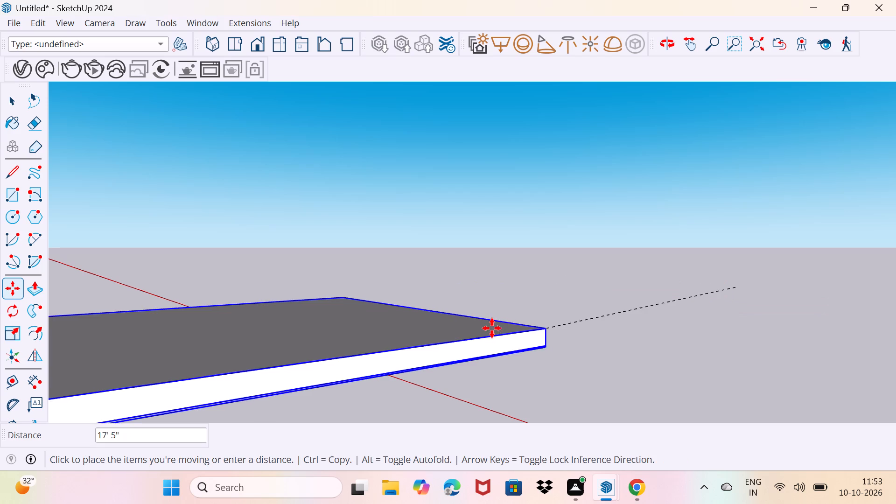
scroll(492, 328, down, 18)
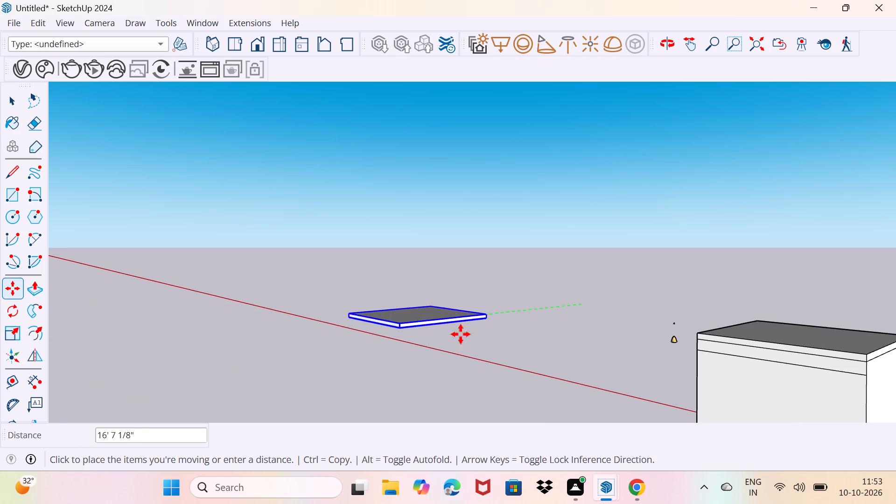
middle_drag(569, 345, 757, 346)
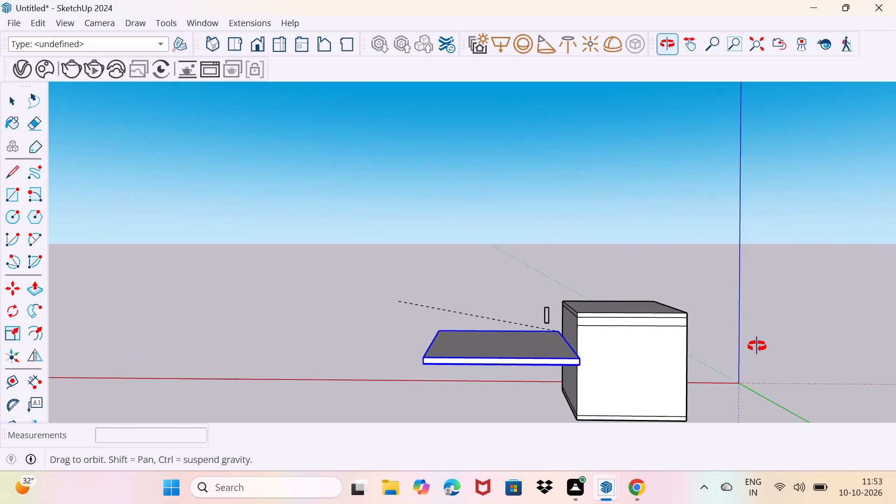
middle_drag(757, 346, 833, 338)
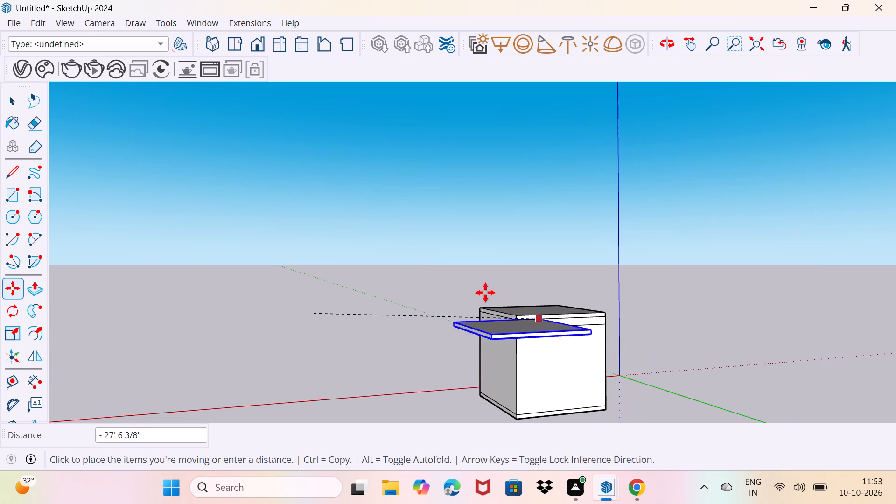
scroll(459, 275, up, 3)
middle_drag(459, 275, 595, 344)
scroll(399, 256, up, 3)
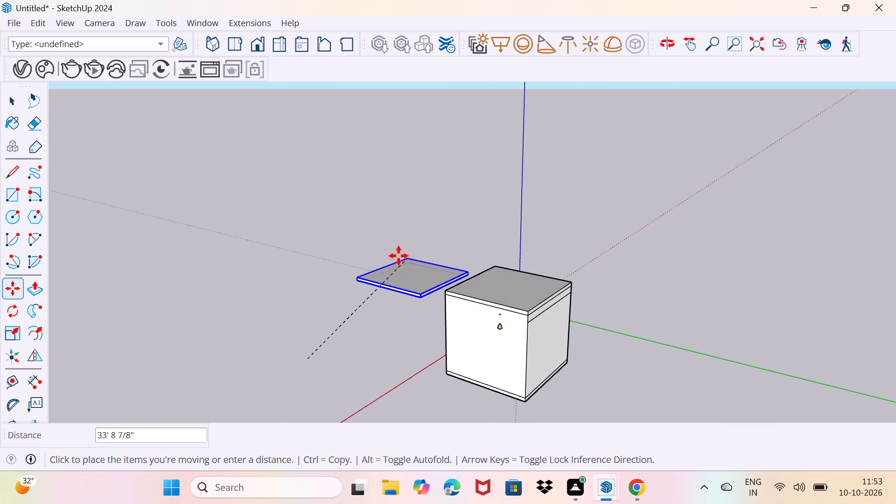
scroll(399, 256, up, 4)
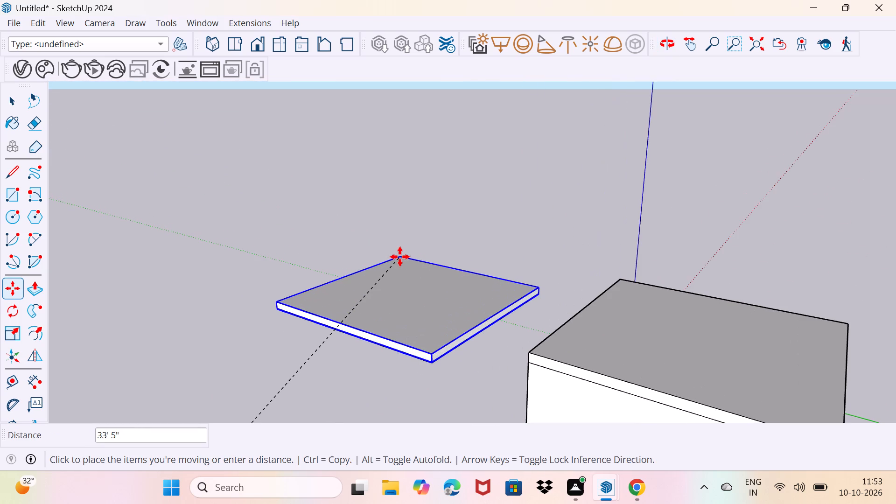
click(400, 257)
Move the ceiling group by its top corner into the upper inner corner of the room's front opening, directly under the roof slab, and deselect it.
middle_drag(376, 343, 513, 346)
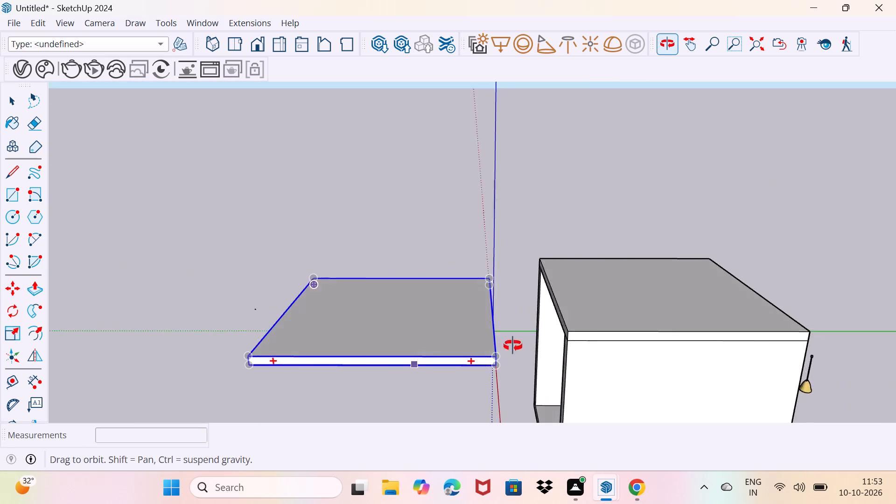
middle_drag(513, 346, 687, 255)
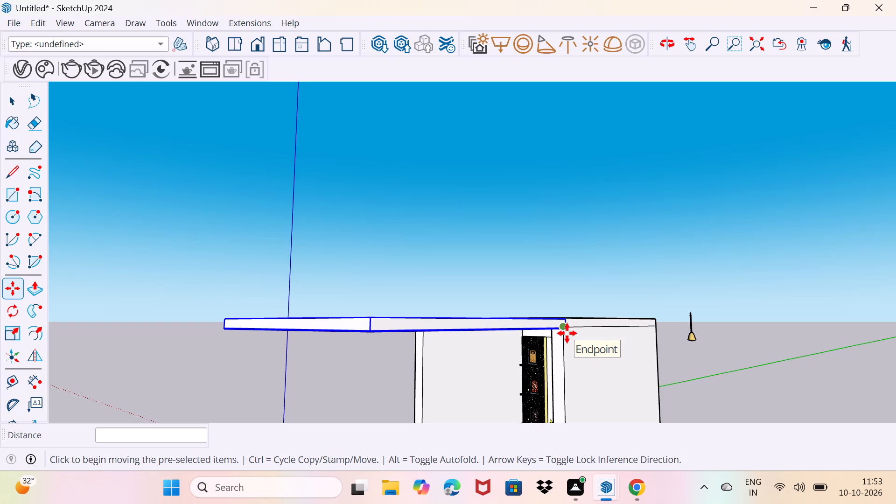
drag(567, 333, 540, 364)
middle_drag(539, 363, 597, 352)
scroll(539, 363, up, 1)
middle_drag(509, 356, 537, 370)
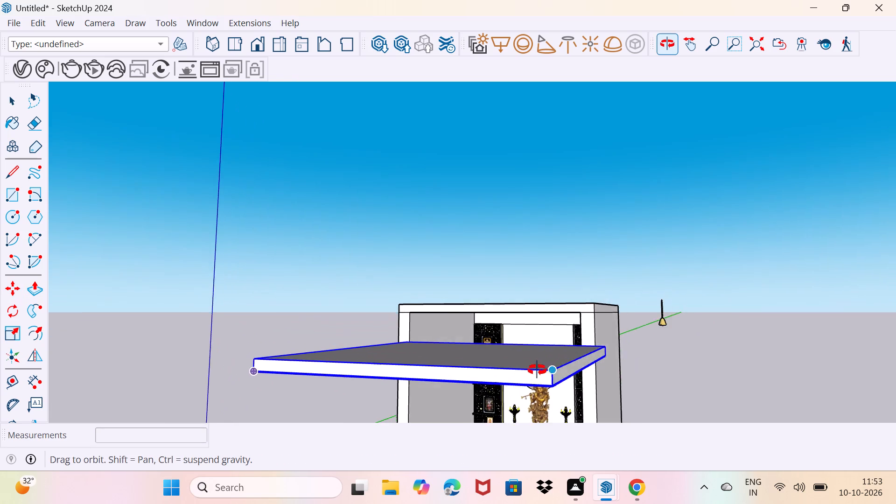
middle_drag(537, 370, 547, 373)
click(575, 376)
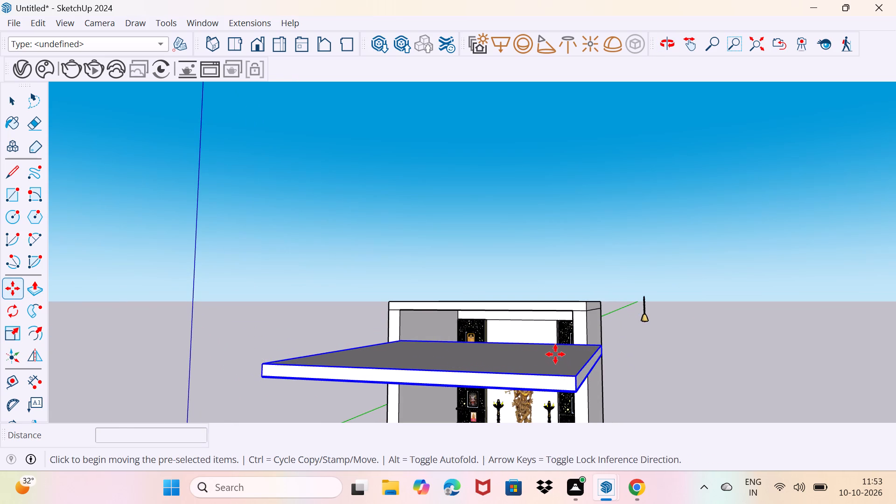
scroll(555, 348, up, 16)
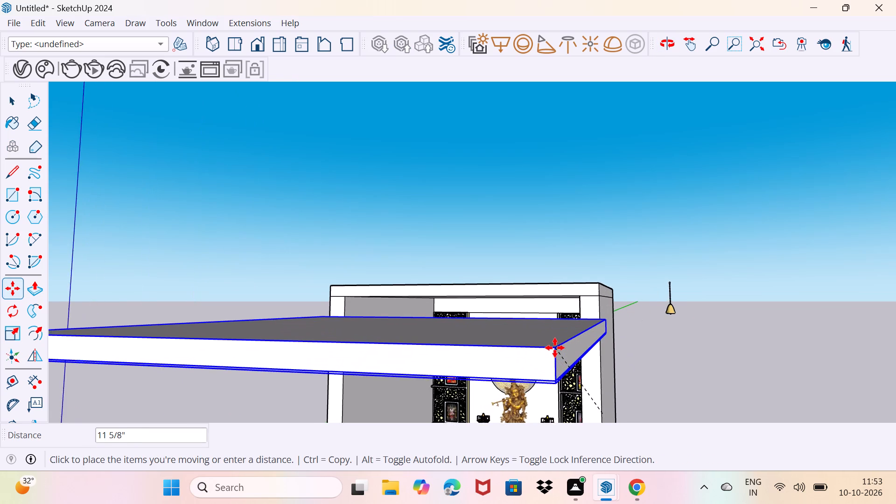
scroll(555, 348, up, 4)
scroll(576, 308, up, 6)
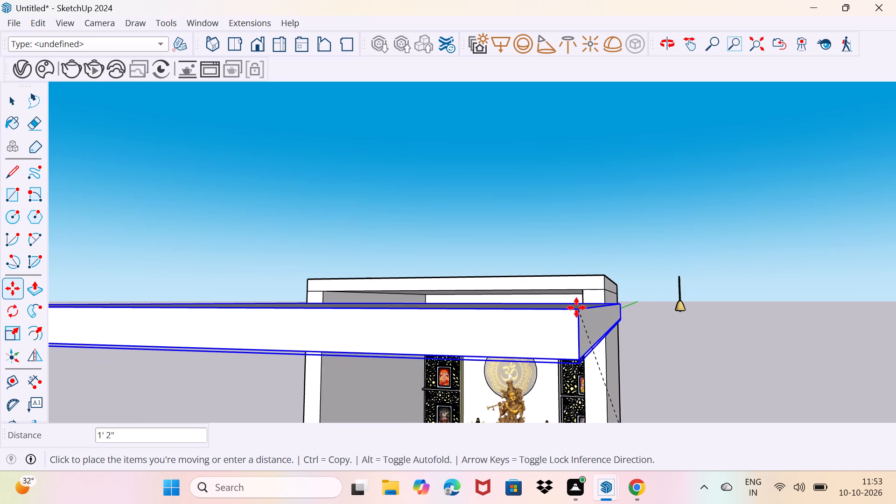
scroll(576, 308, up, 12)
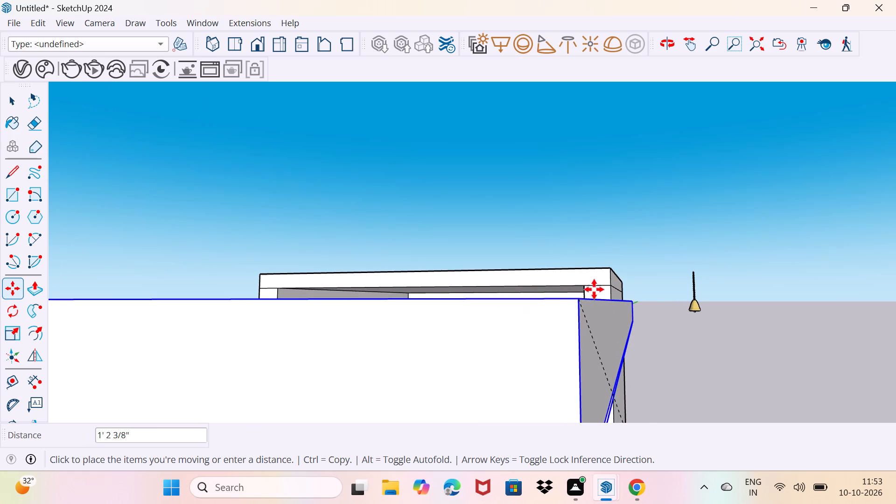
scroll(610, 282, down, 3)
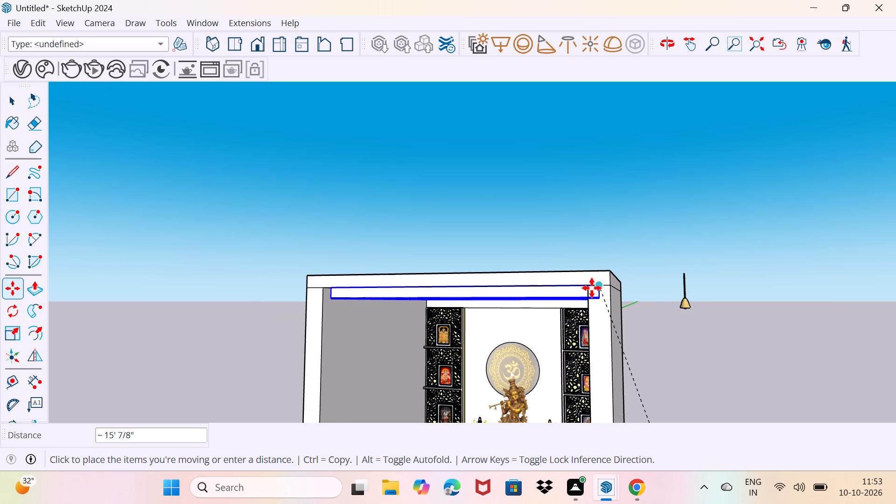
click(586, 287)
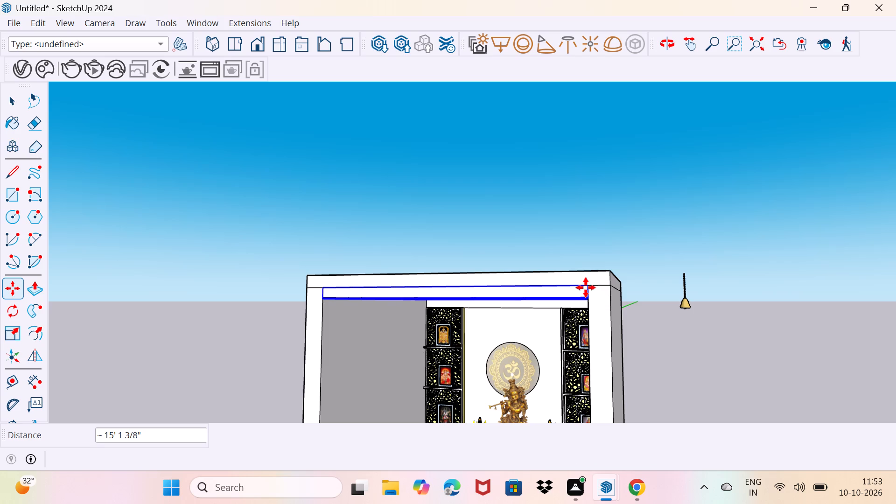
key(space)
drag(644, 329, 653, 316)
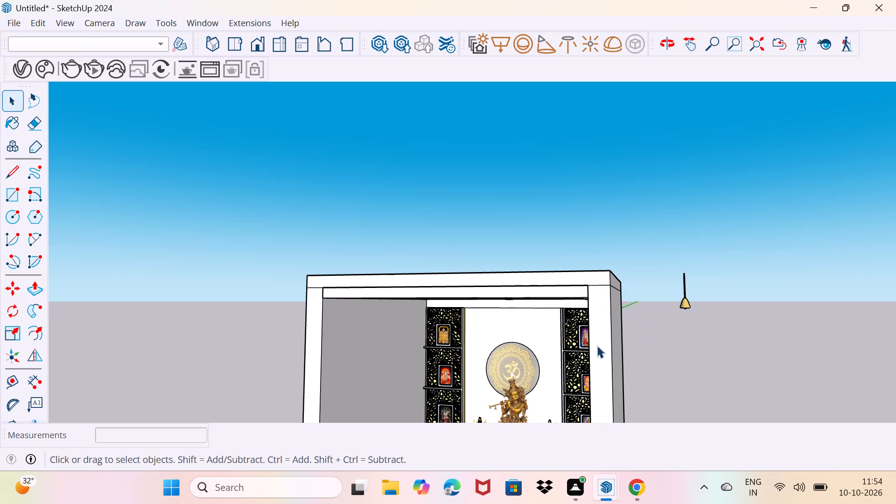
Move the hanging bell by its top corner about 10' into the room, onto the ceiling's edge near the back-wall centre.
middle_drag(531, 336, 557, 273)
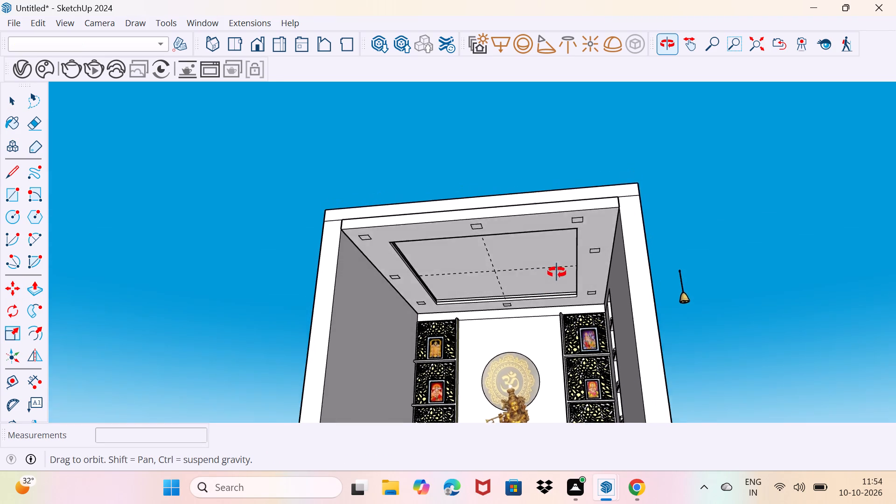
middle_drag(557, 273, 565, 287)
scroll(550, 298, up, 2)
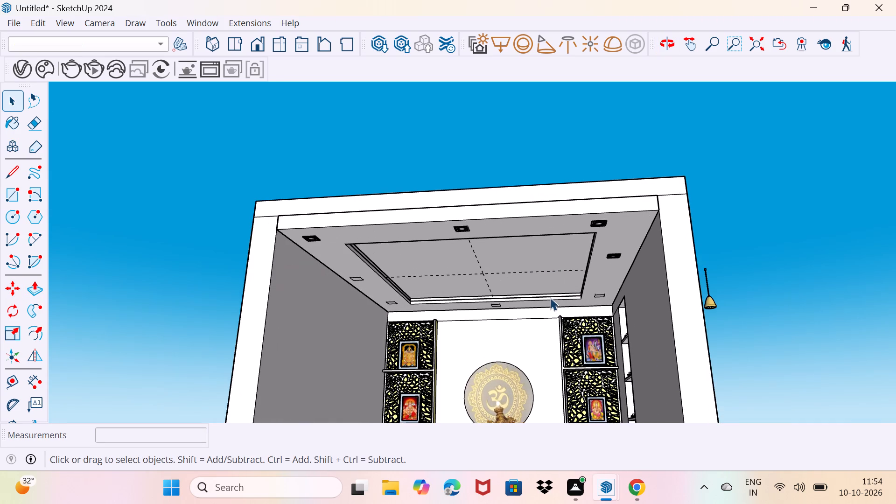
middle_drag(548, 299, 547, 318)
click(707, 299)
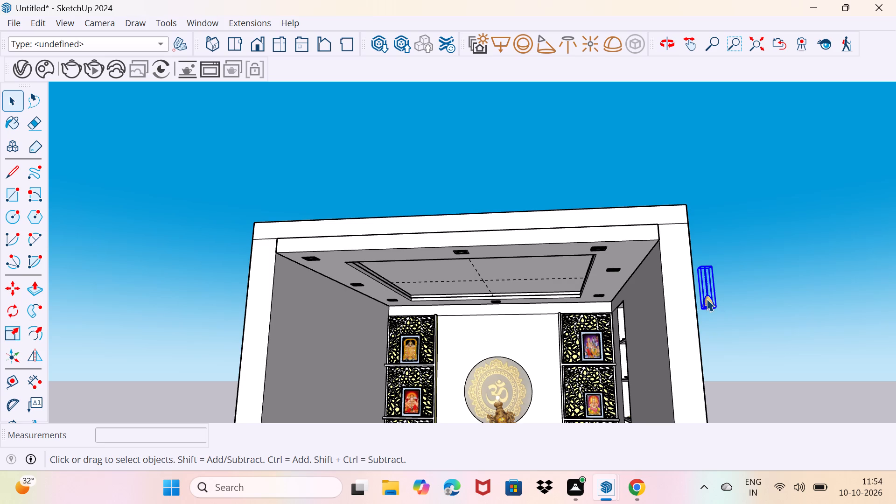
key(m)
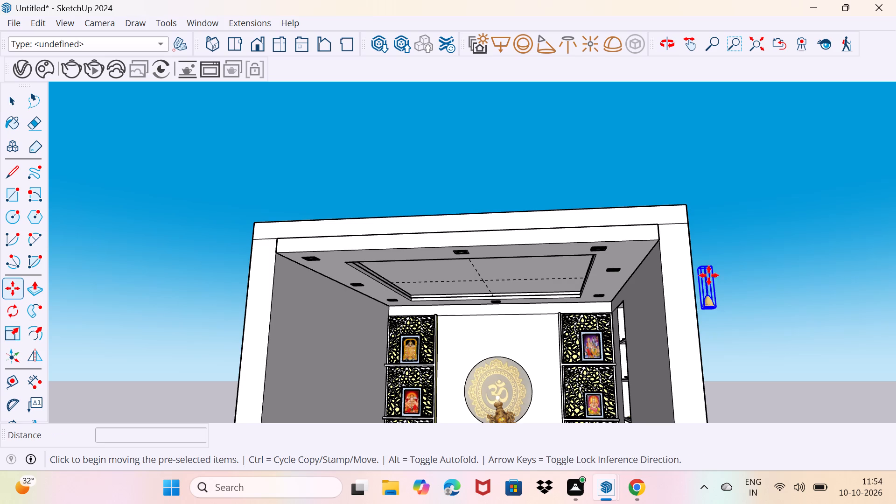
scroll(707, 272, up, 6)
scroll(707, 272, down, 4)
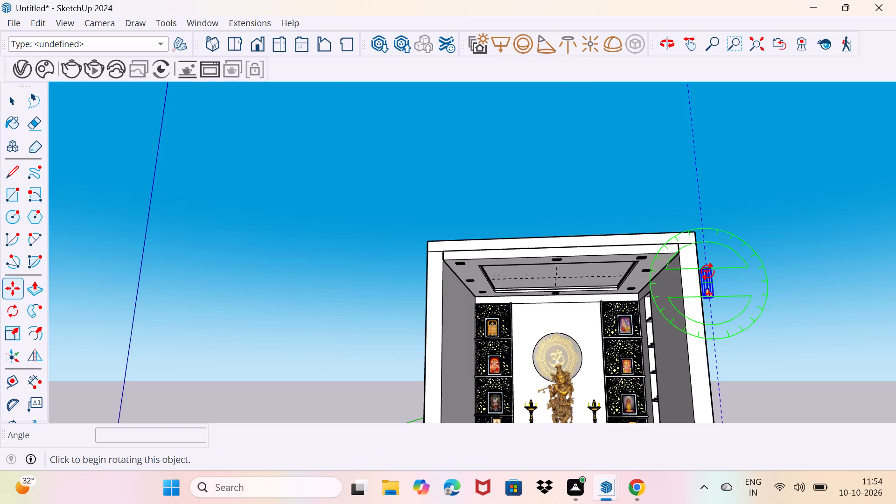
scroll(715, 272, up, 4)
scroll(713, 272, down, 2)
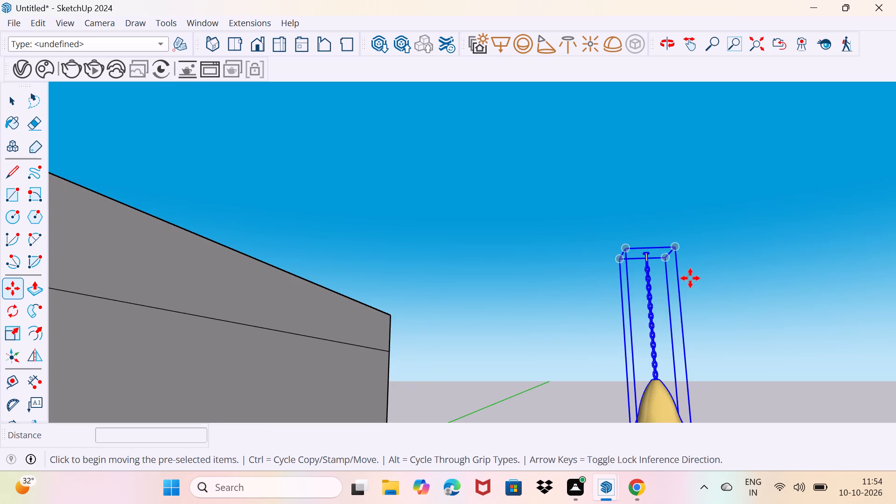
click(675, 245)
scroll(582, 324, down, 4)
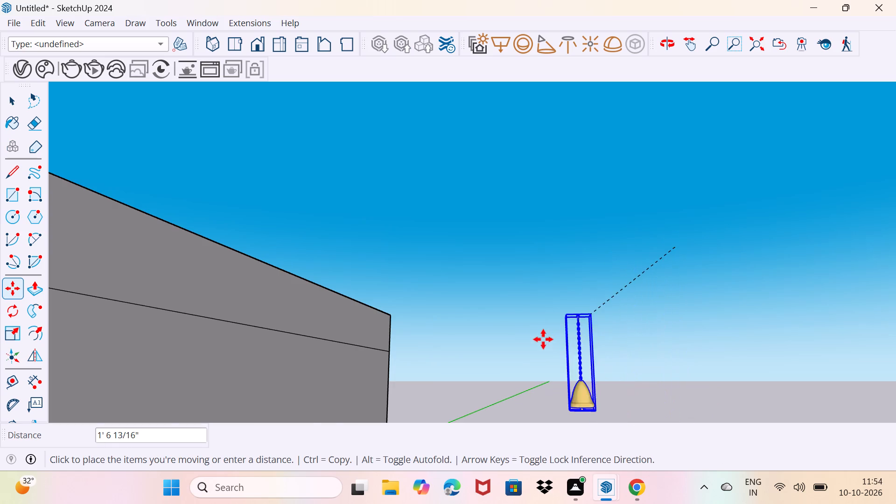
scroll(543, 339, down, 8)
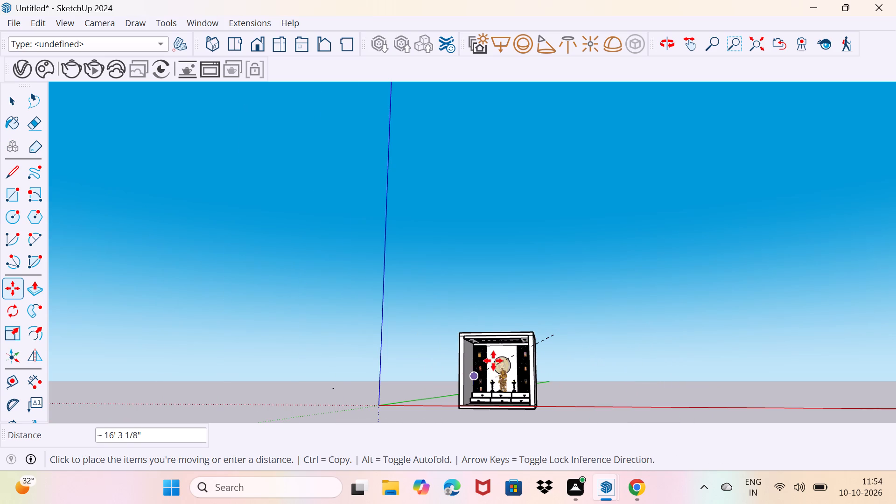
scroll(494, 360, up, 16)
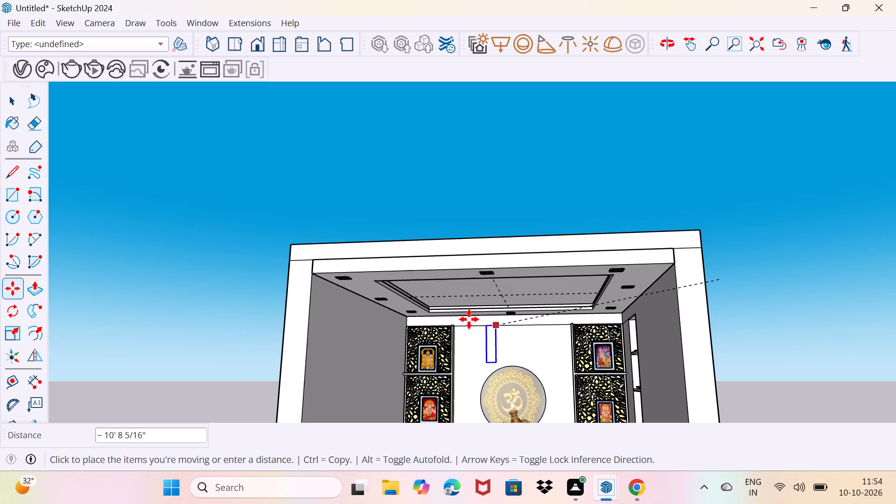
scroll(494, 321, up, 4)
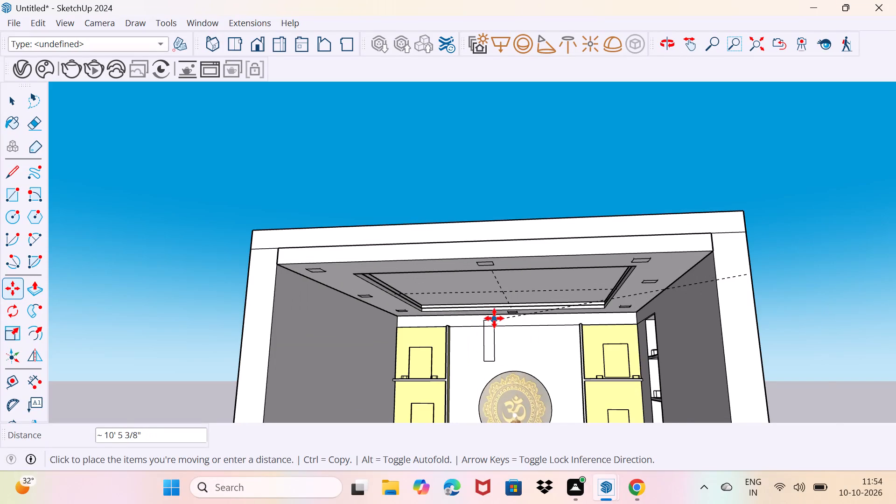
scroll(494, 318, up, 3)
middle_drag(500, 323, 485, 325)
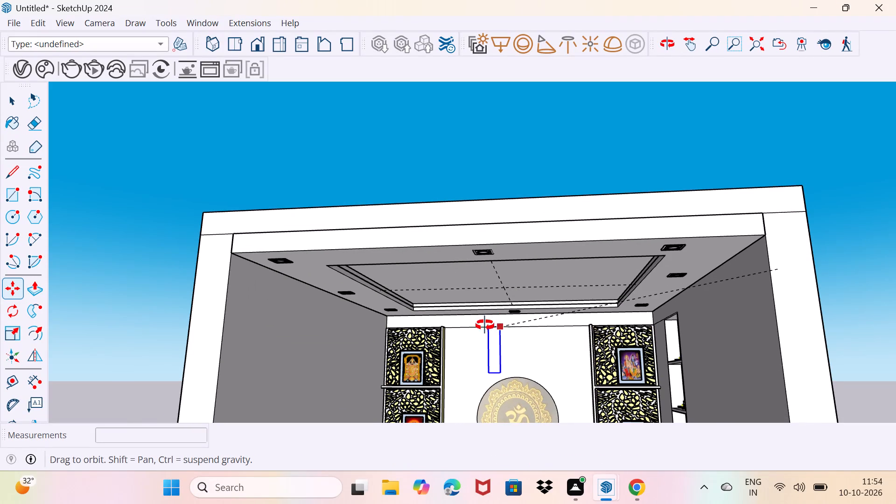
middle_drag(485, 325, 550, 298)
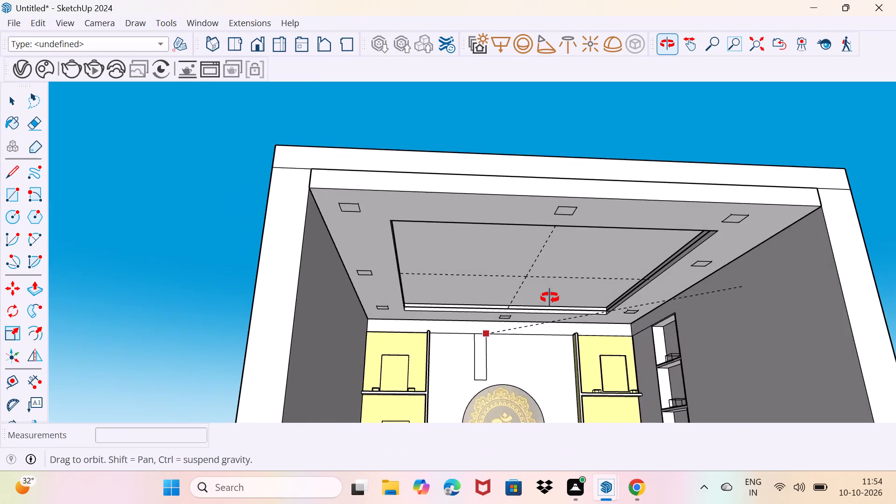
middle_drag(550, 298, 572, 310)
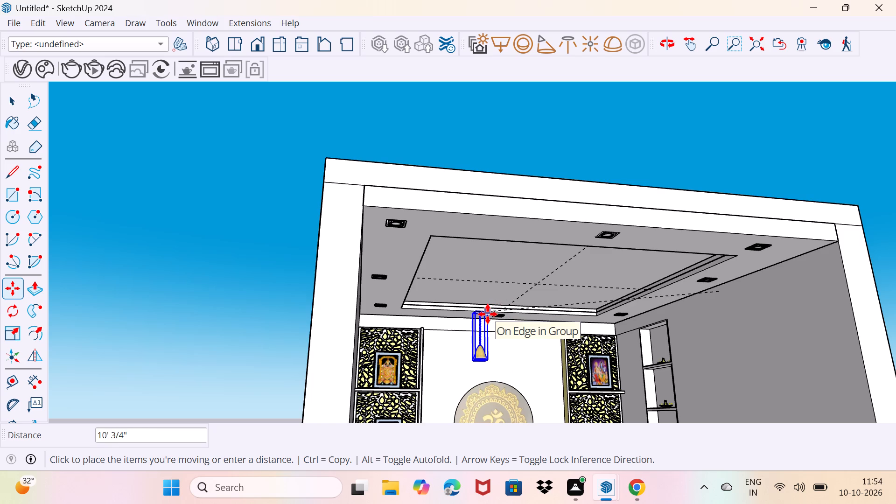
click(488, 314)
Move the hanging bell by its top corner about 1' 11" along the green axis, away from the ceiling's back edge toward the room's front.
scroll(491, 322, up, 4)
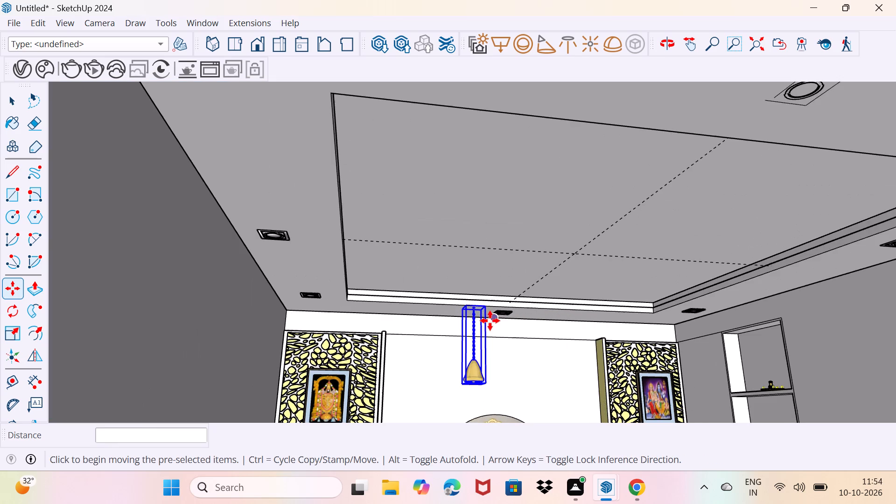
middle_drag(491, 321, 472, 320)
scroll(481, 315, up, 8)
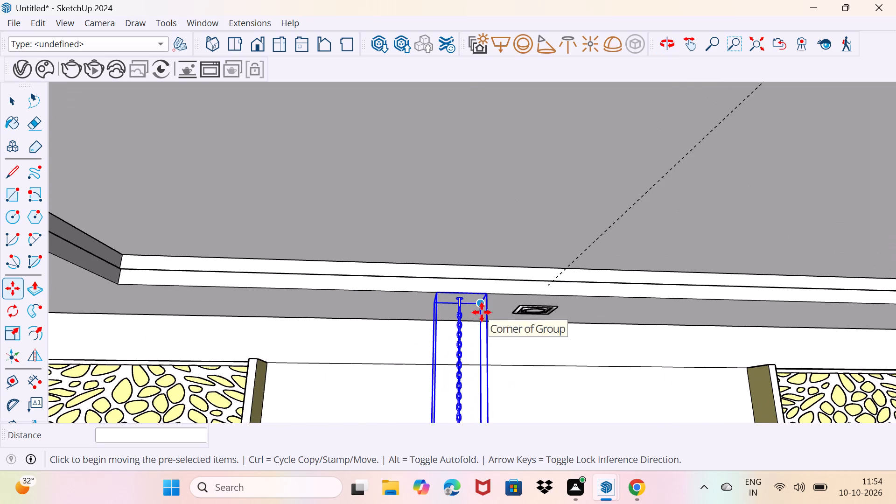
middle_drag(482, 312, 476, 312)
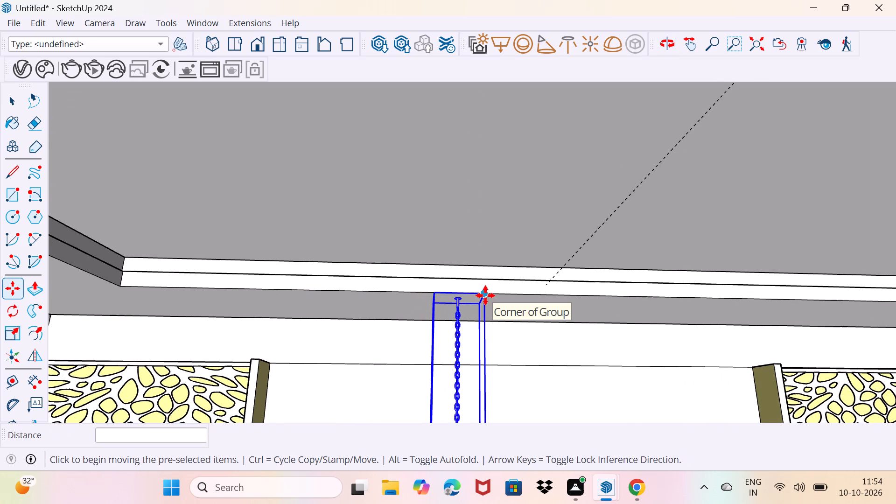
drag(485, 295, 496, 257)
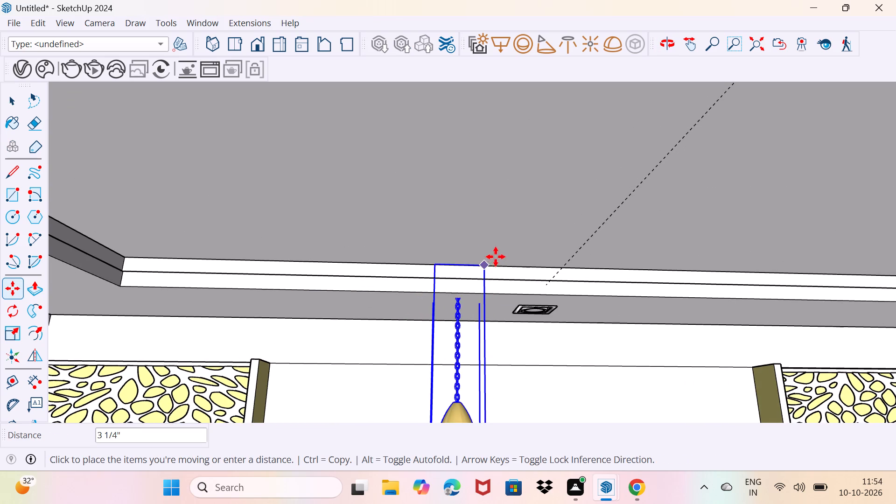
drag(496, 257, 512, 223)
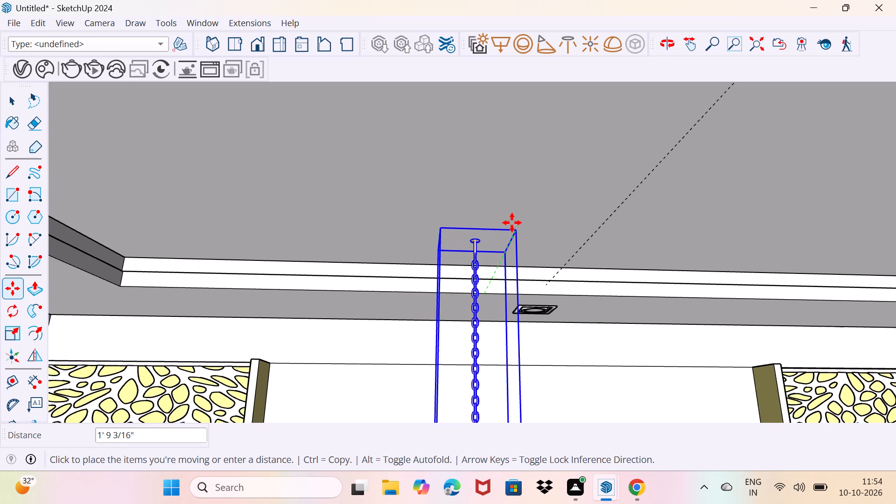
drag(512, 223, 513, 219)
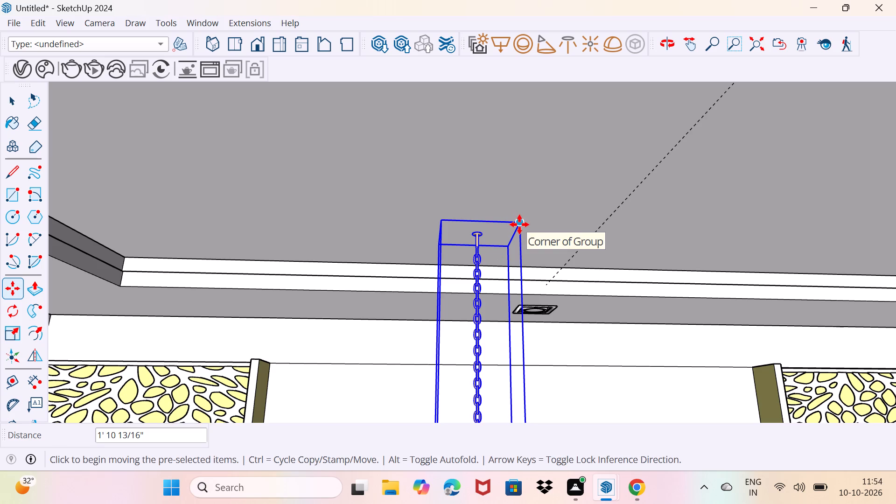
Copy the bell twice along the red axis at about 10" spacing to form a row of three, and deselect.
click(519, 224)
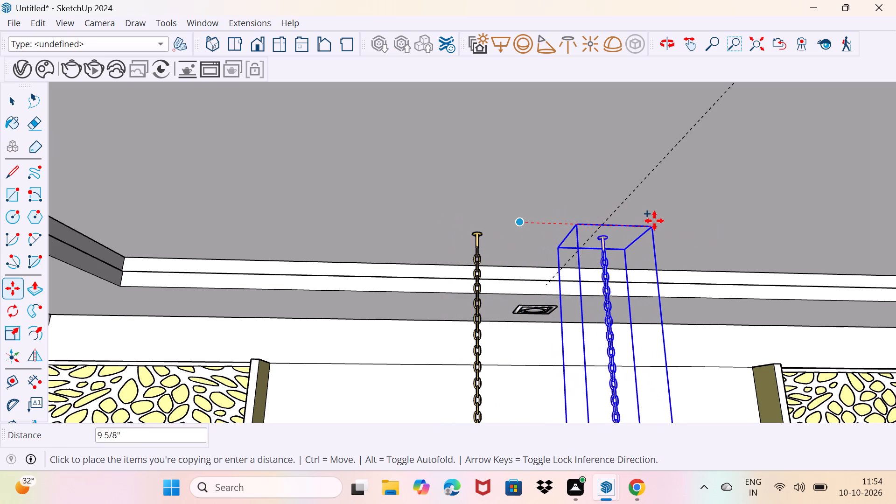
click(659, 221)
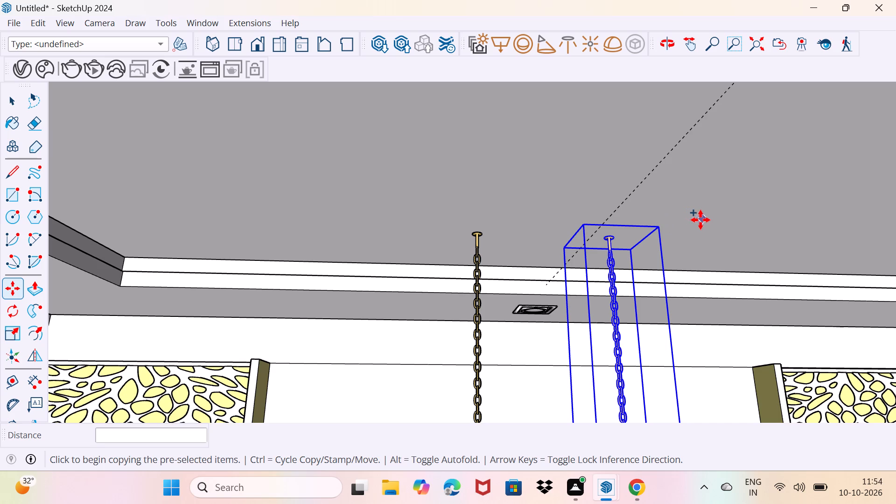
click(657, 231)
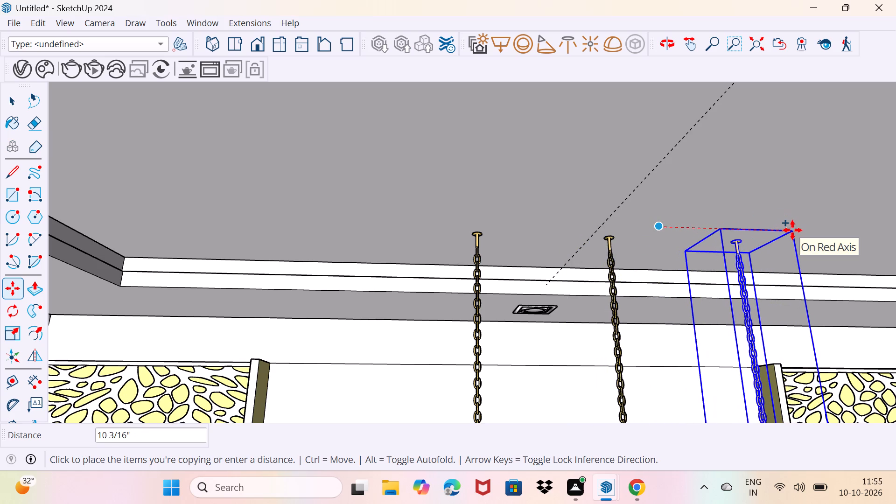
click(792, 230)
key(space)
drag(683, 230, 710, 205)
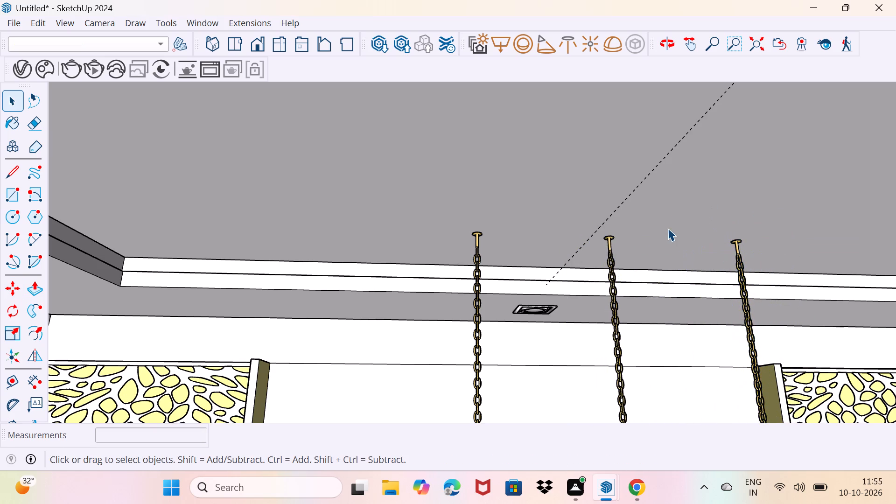
Move the first bell in the row by its top corner about 4 5/8" onto the recessed ceiling face.
scroll(665, 231, down, 6)
middle_drag(660, 261, 625, 286)
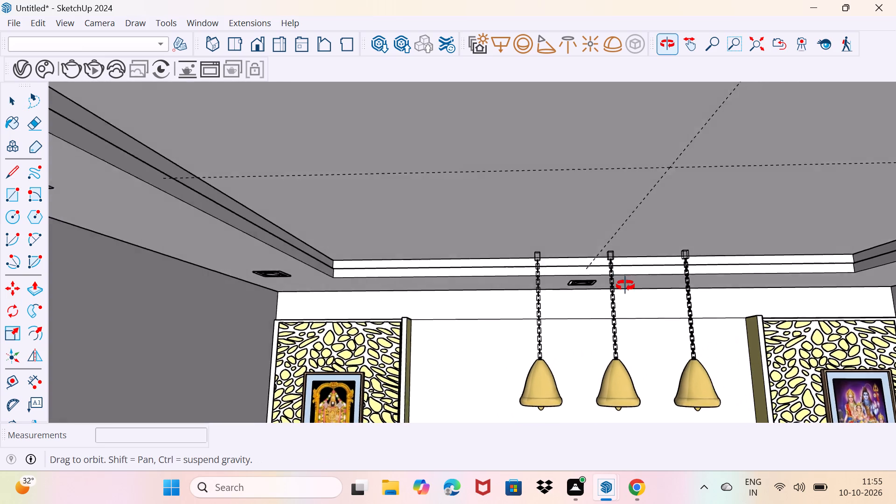
middle_drag(625, 286, 627, 300)
scroll(546, 284, up, 3)
click(533, 273)
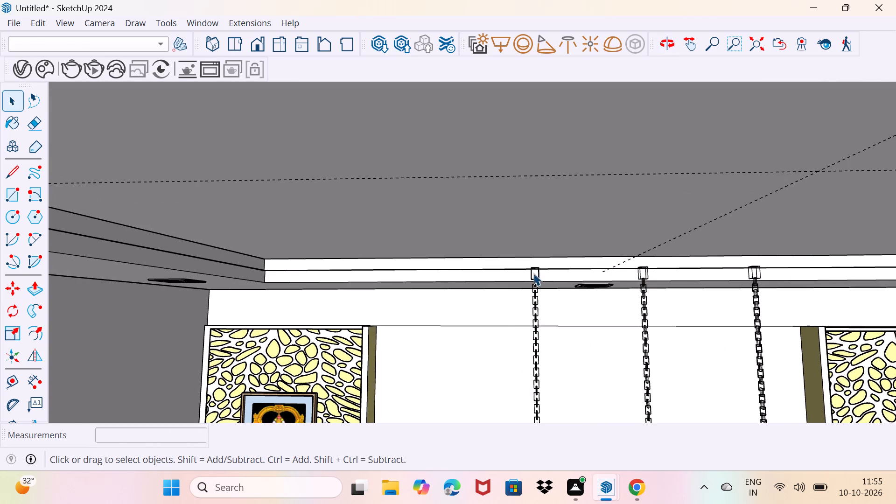
scroll(571, 258, up, 1)
middle_drag(568, 257, 486, 251)
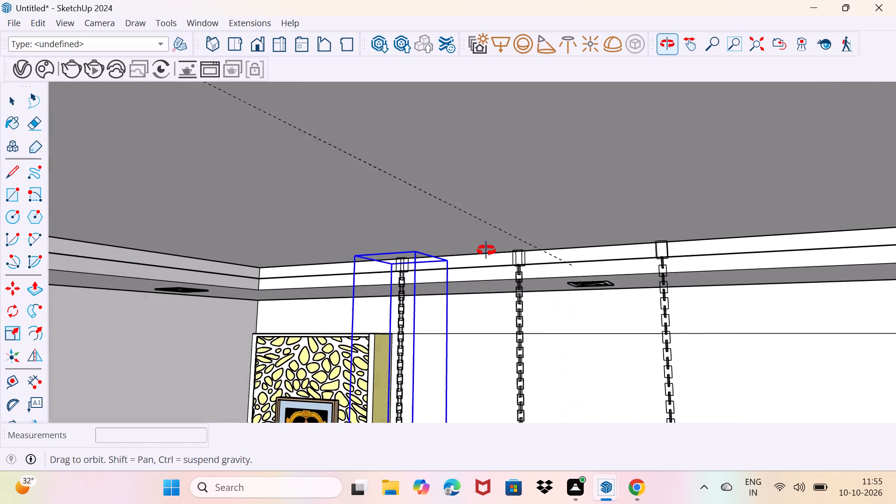
middle_drag(486, 251, 487, 256)
key(m)
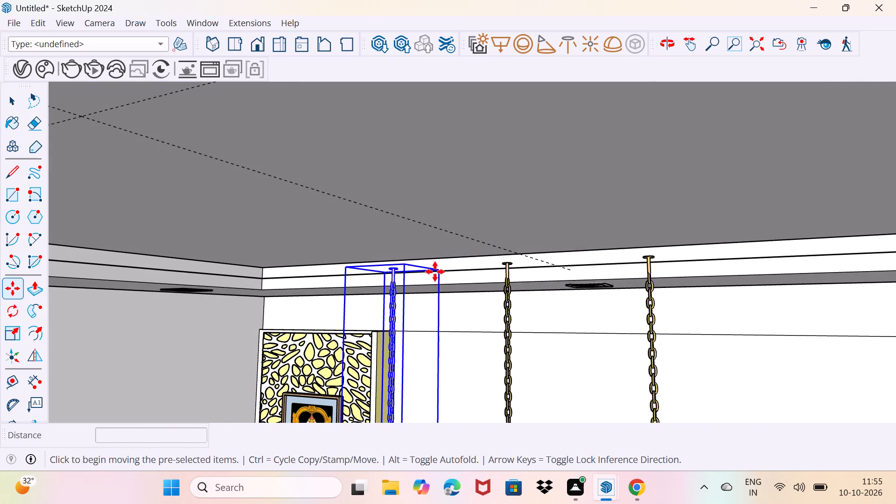
click(406, 269)
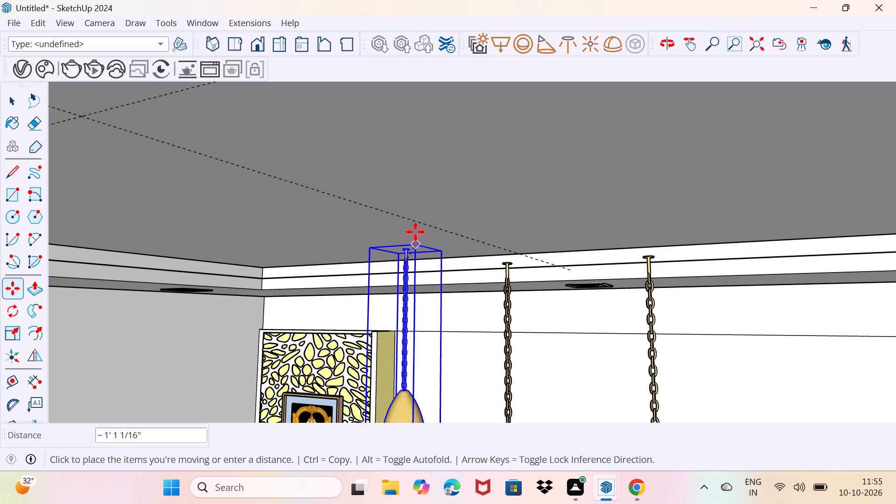
click(415, 230)
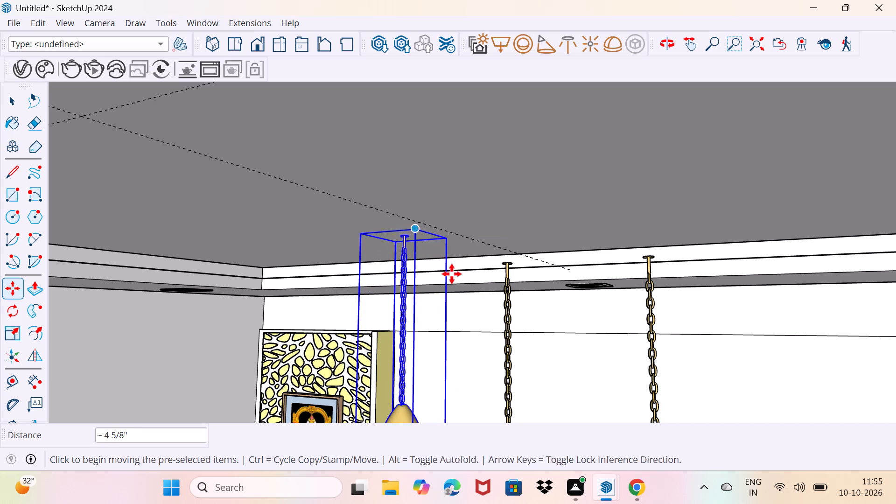
key(space)
Raise the middle bell by its top corner about 3 5/16" along the blue axis toward the recessed ceiling.
click(502, 305)
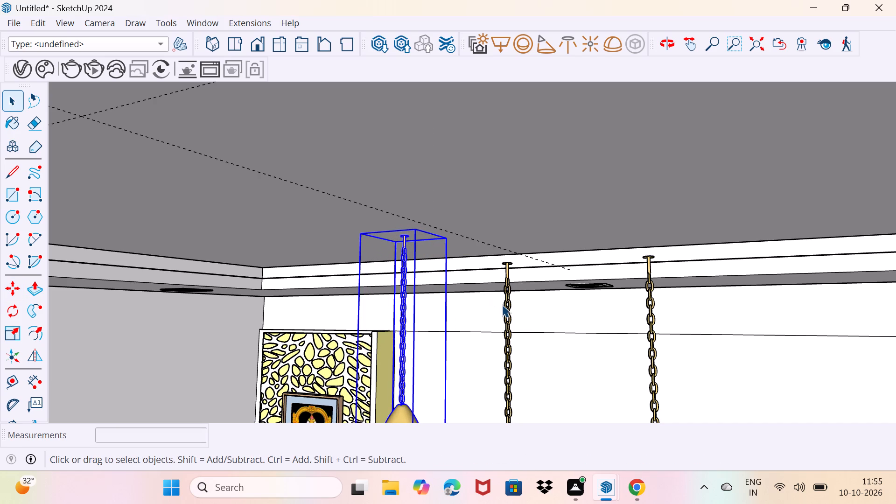
click(504, 311)
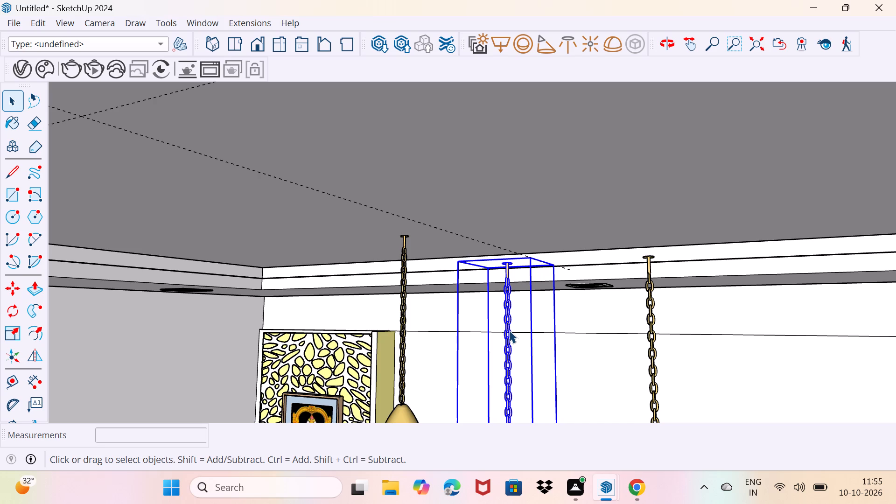
key(m)
click(531, 261)
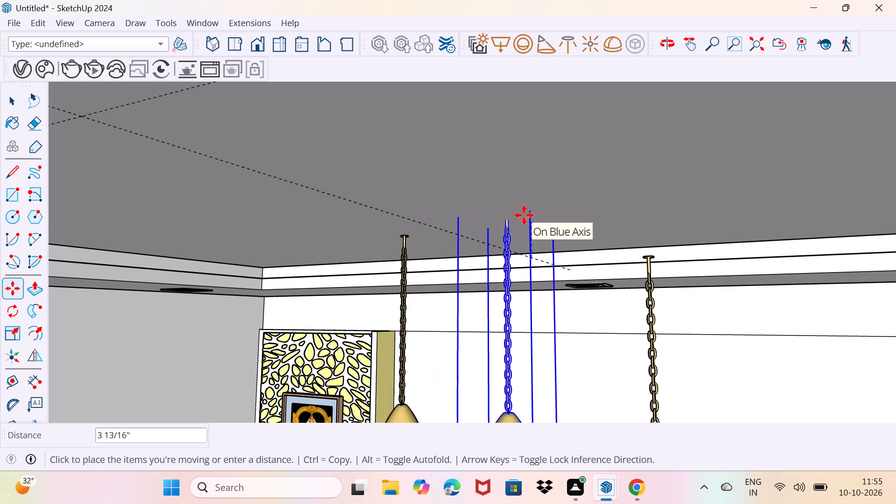
click(524, 220)
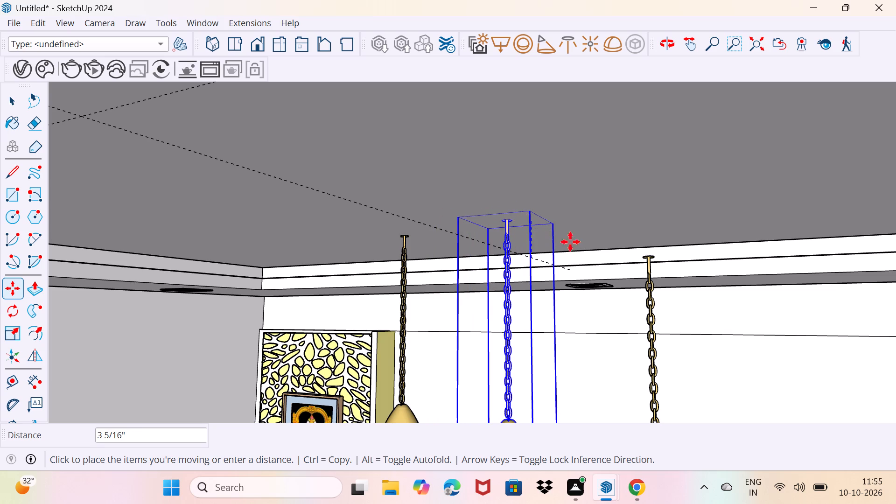
key(space)
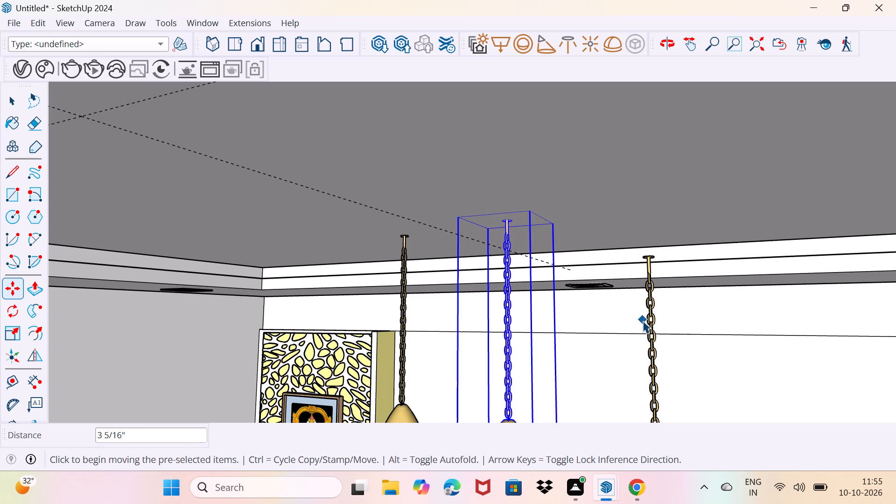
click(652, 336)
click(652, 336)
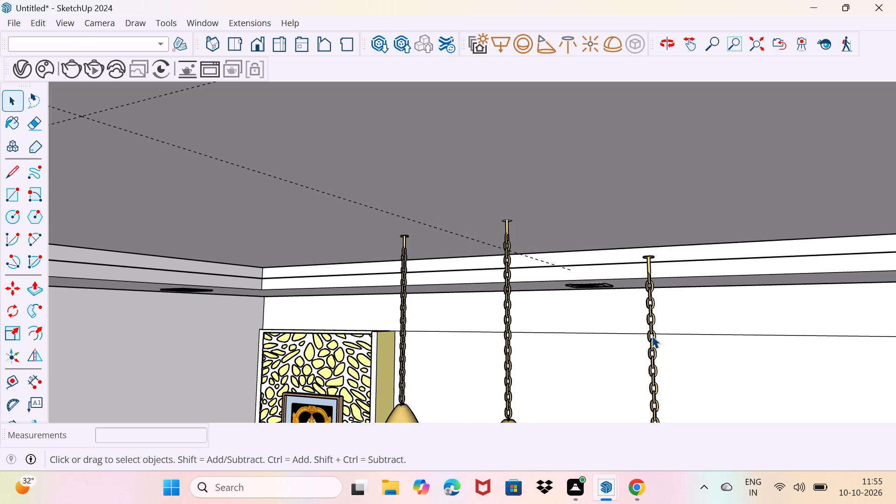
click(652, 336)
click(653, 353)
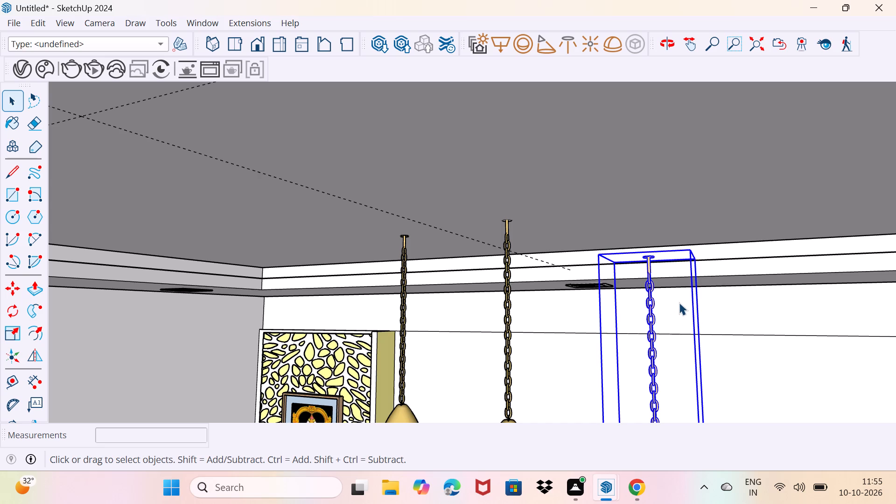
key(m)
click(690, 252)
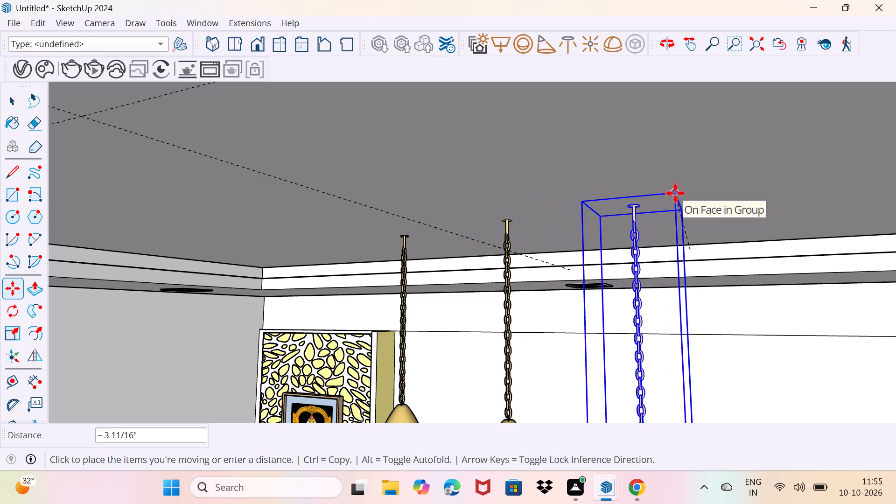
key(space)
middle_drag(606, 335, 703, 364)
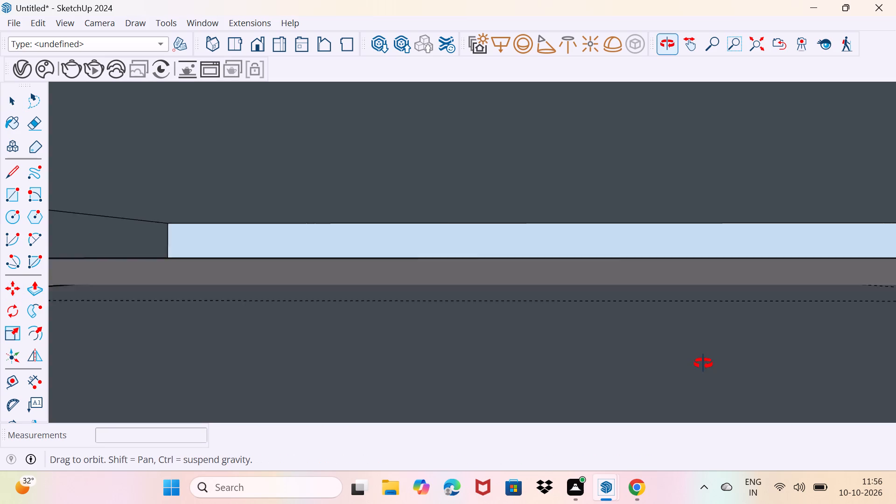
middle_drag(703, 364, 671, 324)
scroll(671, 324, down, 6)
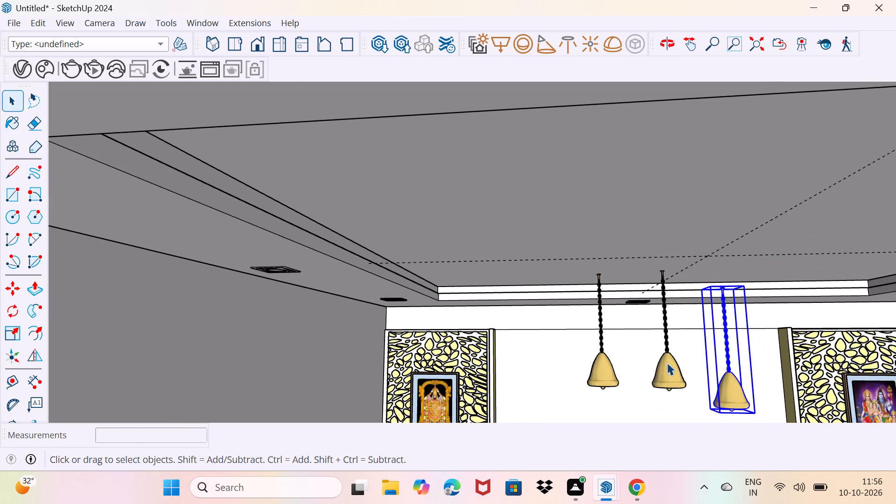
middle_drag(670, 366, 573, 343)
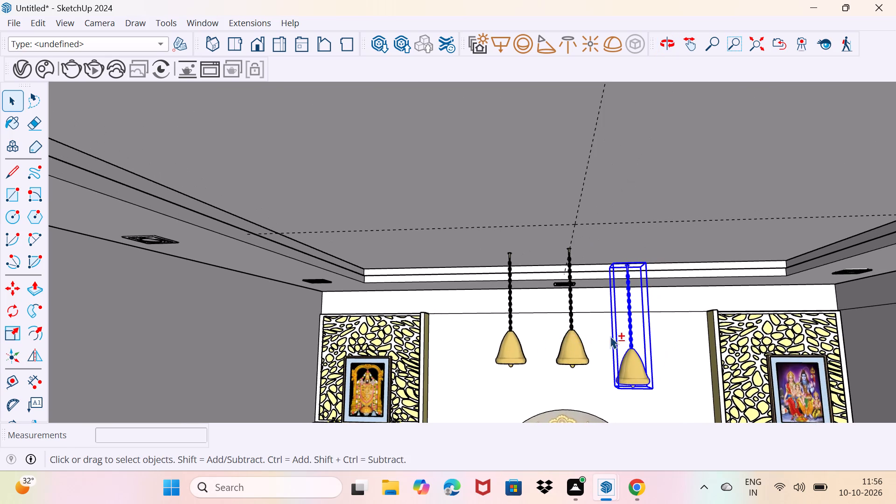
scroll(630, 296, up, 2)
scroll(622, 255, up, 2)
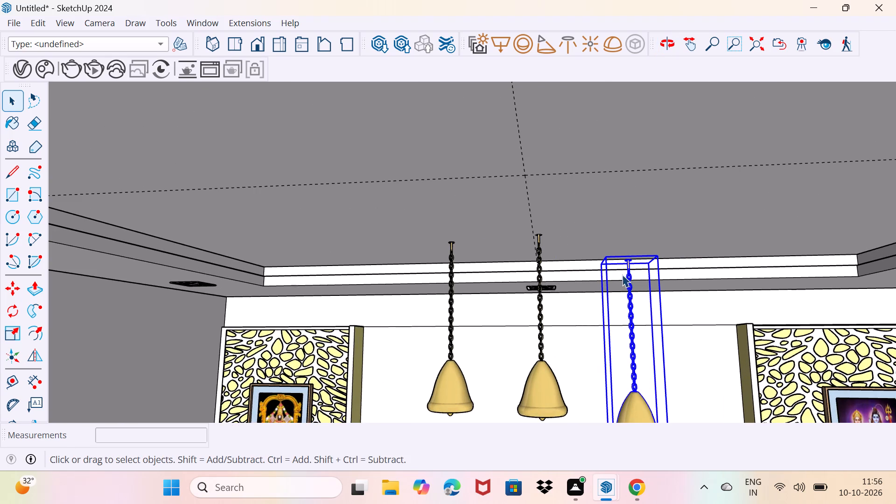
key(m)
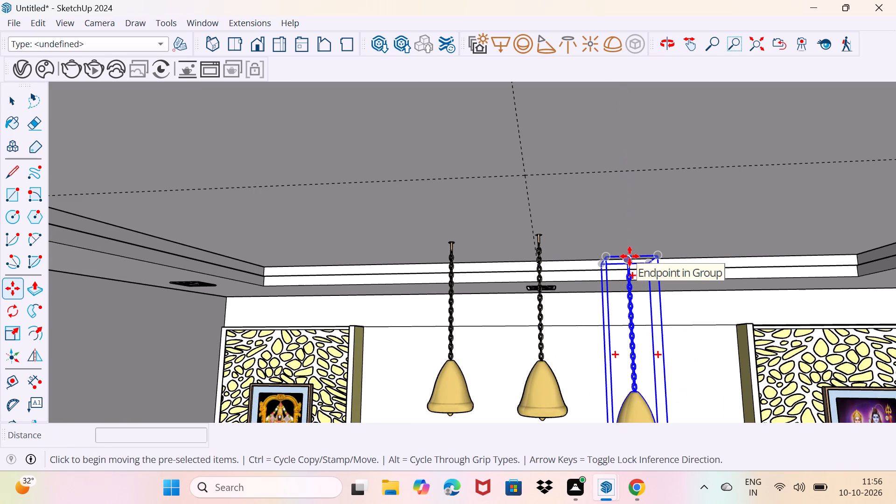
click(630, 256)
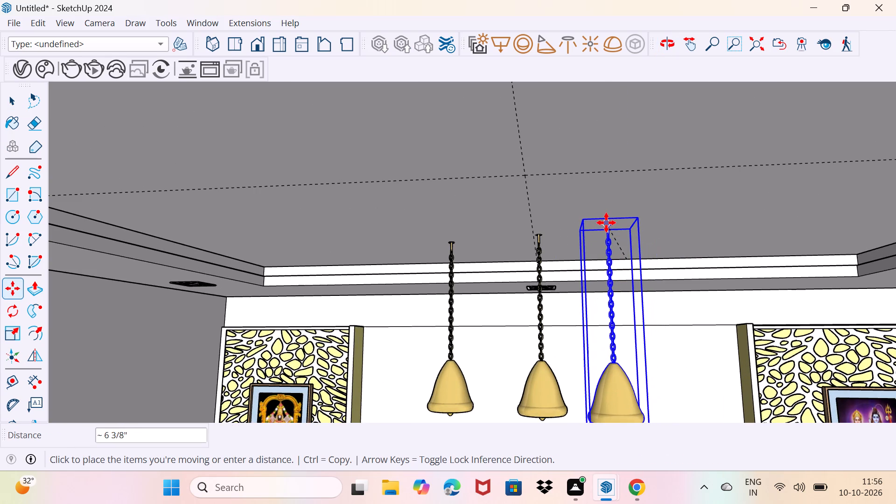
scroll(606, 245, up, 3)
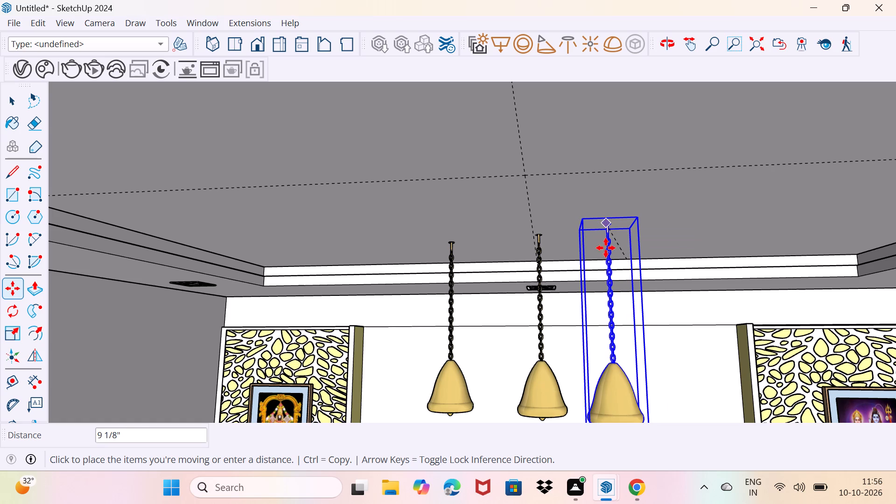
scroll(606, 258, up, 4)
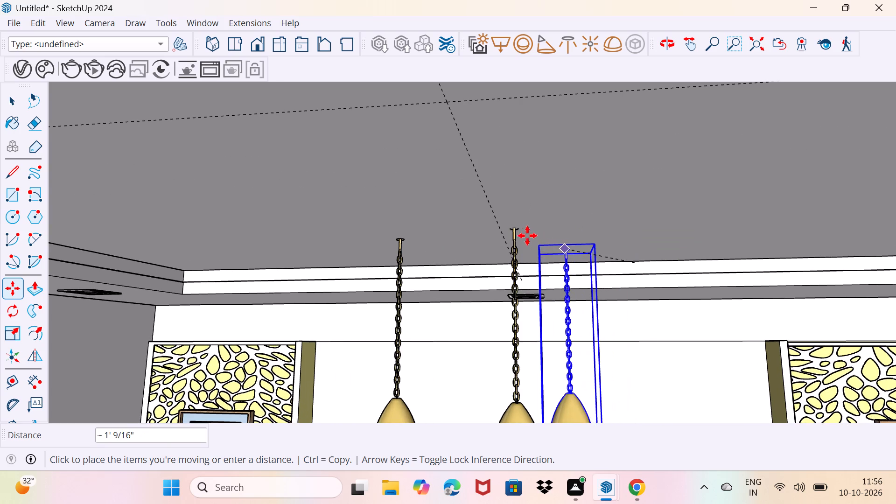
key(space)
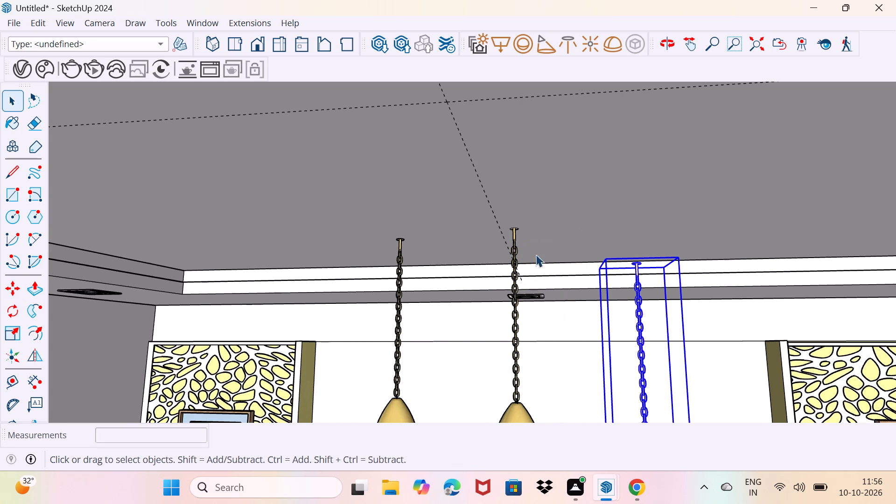
Delete the selected third bell at the end of the row.
key(Delete)
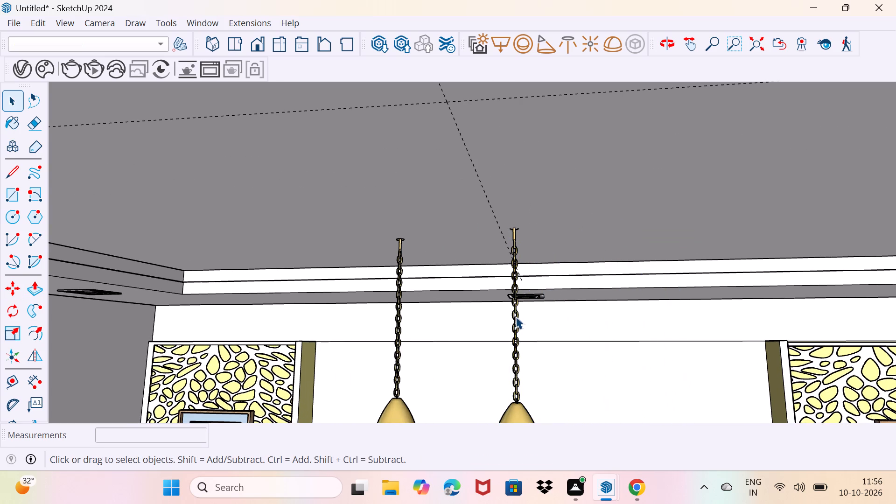
Copy the middle bell about 1' 2 1/8" along the red axis as the third bell in the row, and deselect.
click(514, 318)
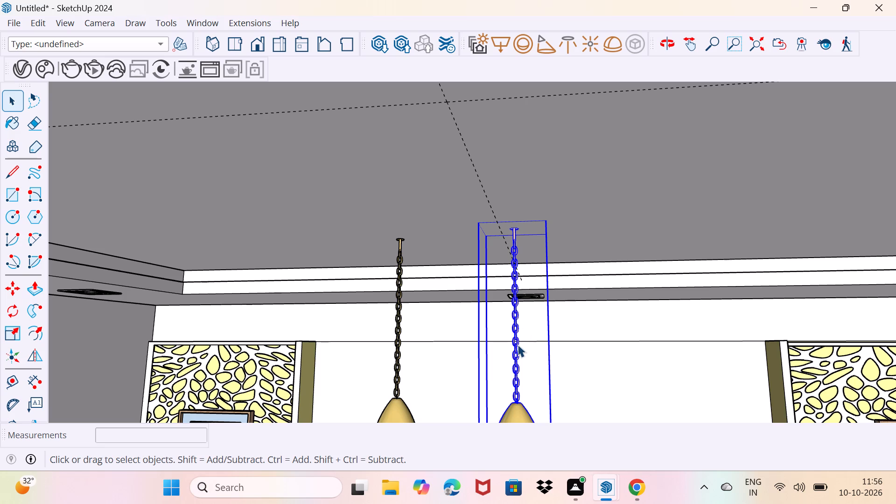
middle_drag(518, 344, 554, 293)
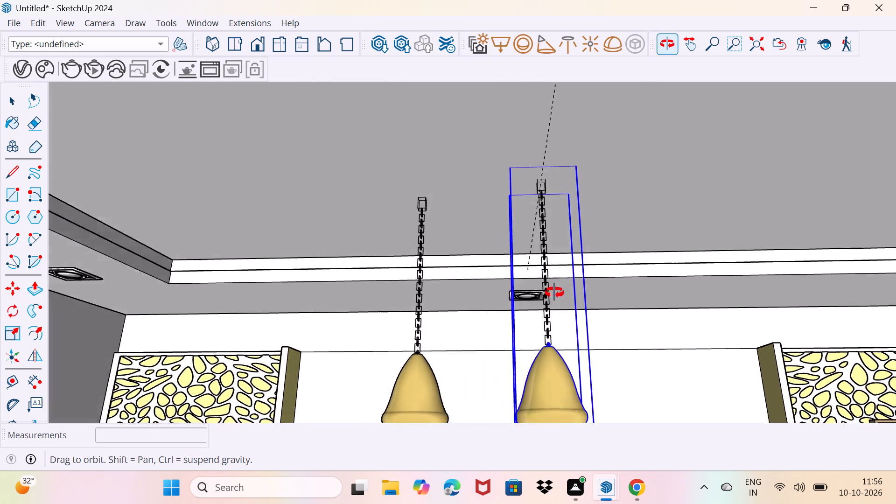
middle_drag(554, 293, 454, 249)
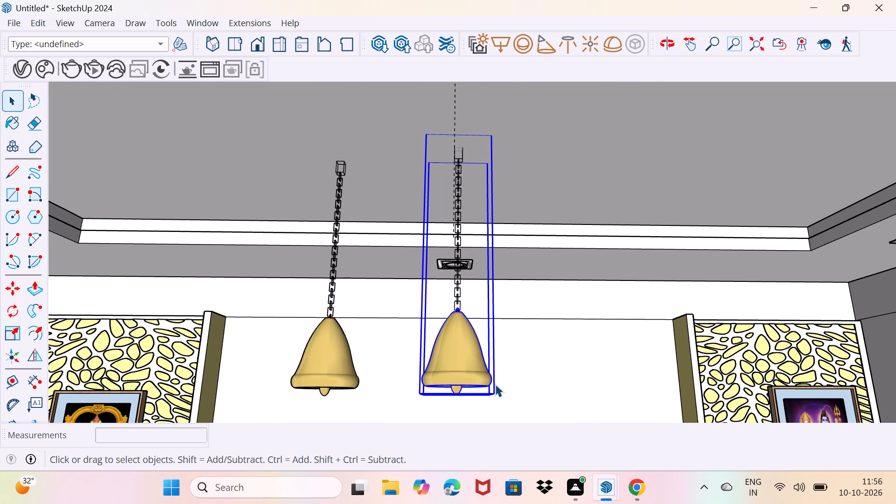
key(m)
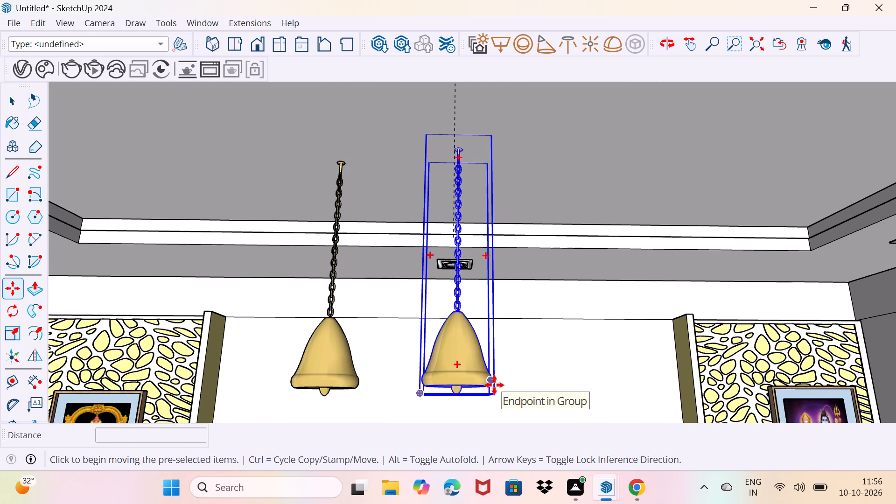
click(494, 385)
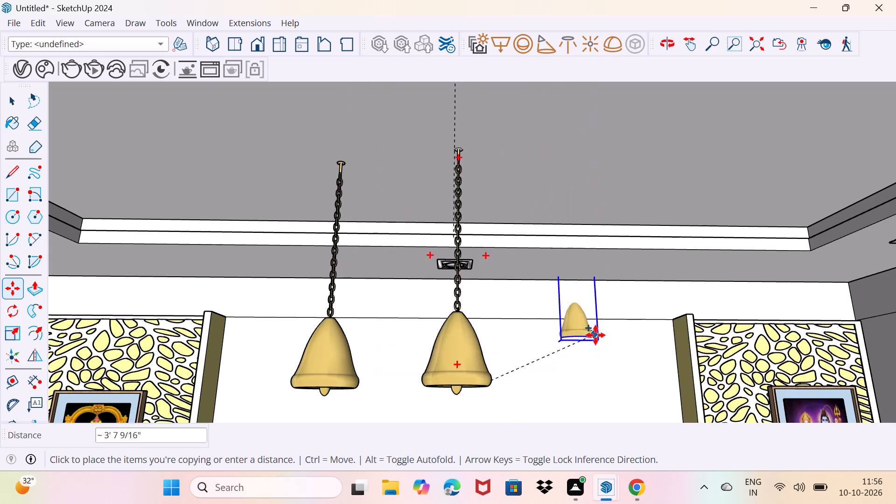
scroll(591, 338, down, 9)
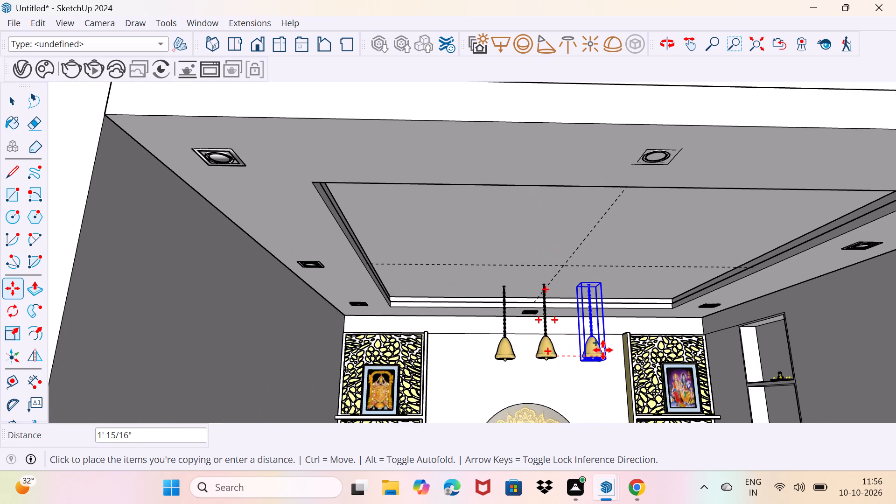
click(607, 349)
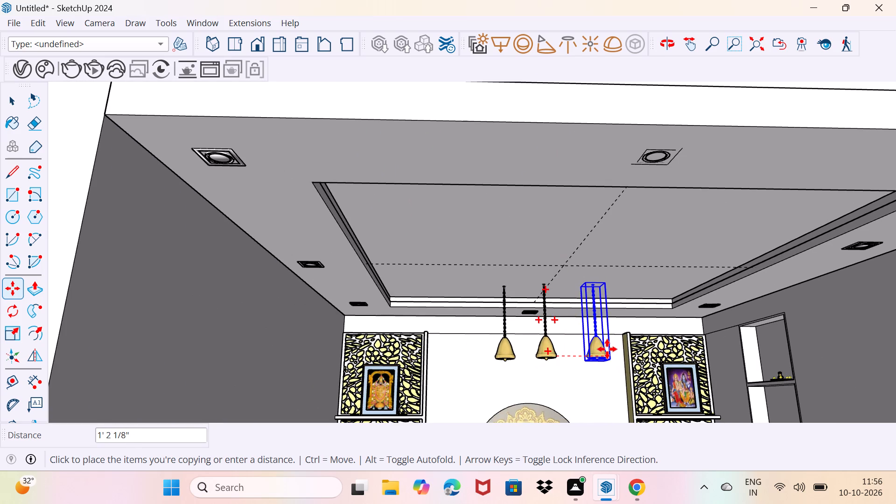
key(space)
drag(634, 294, 639, 280)
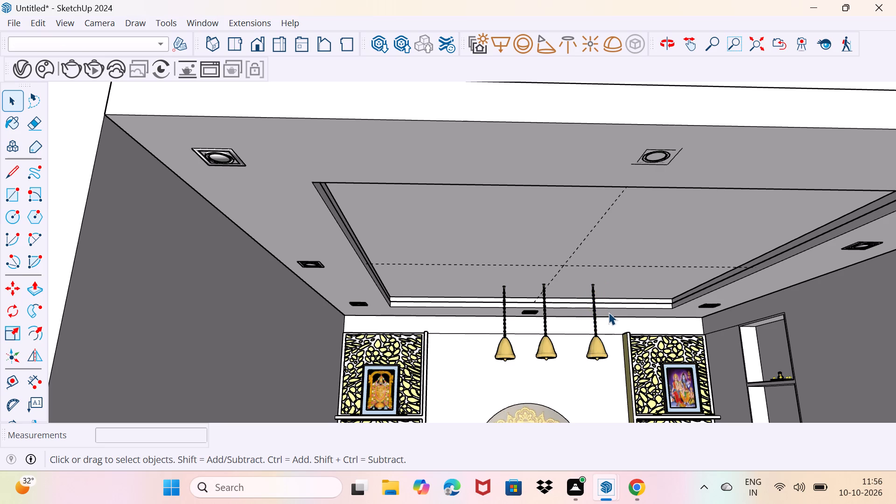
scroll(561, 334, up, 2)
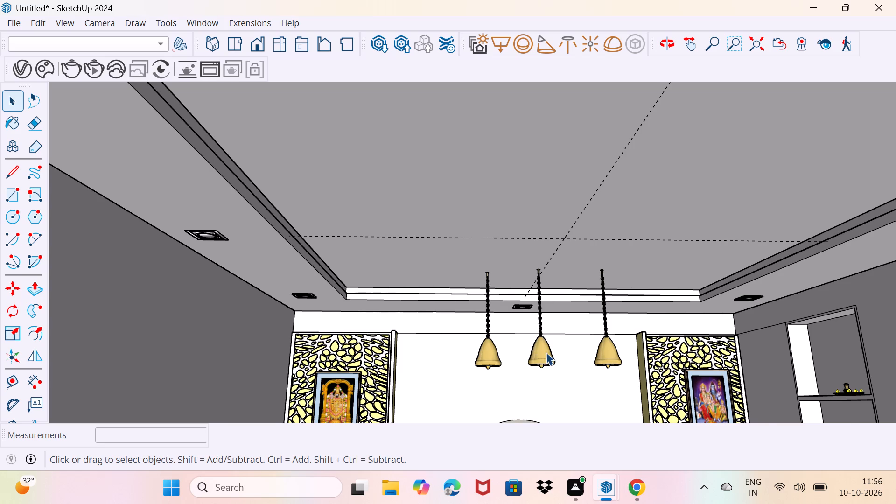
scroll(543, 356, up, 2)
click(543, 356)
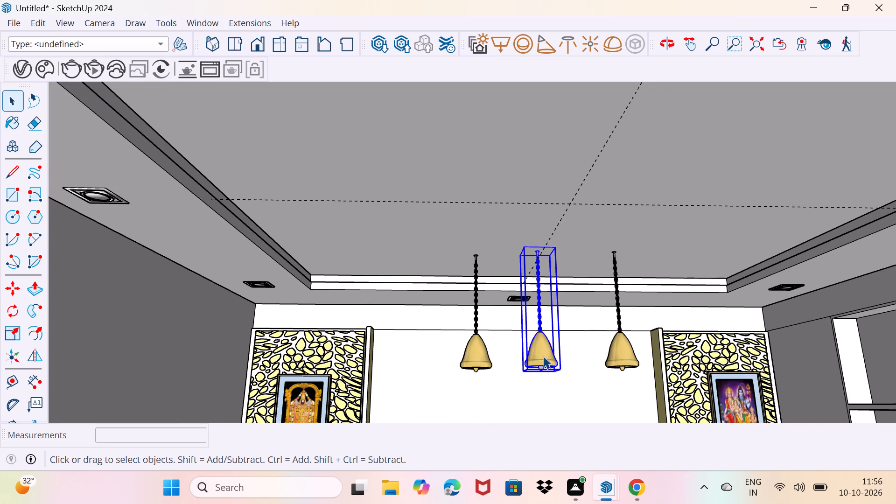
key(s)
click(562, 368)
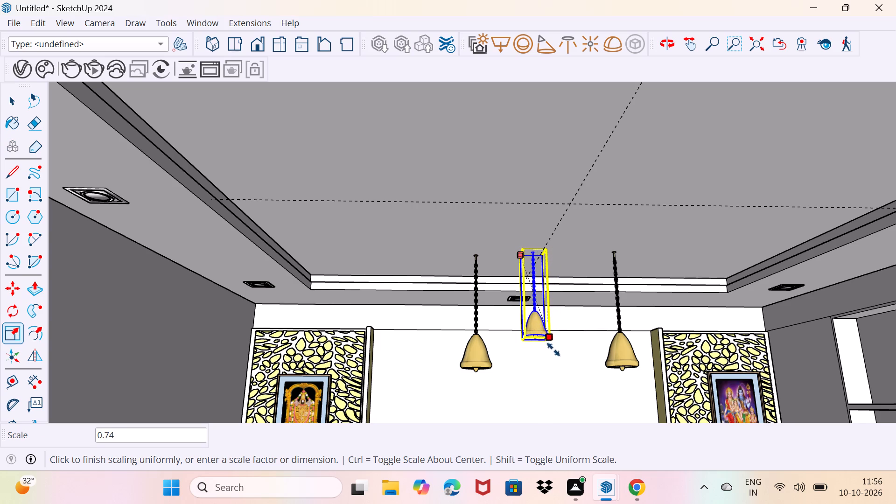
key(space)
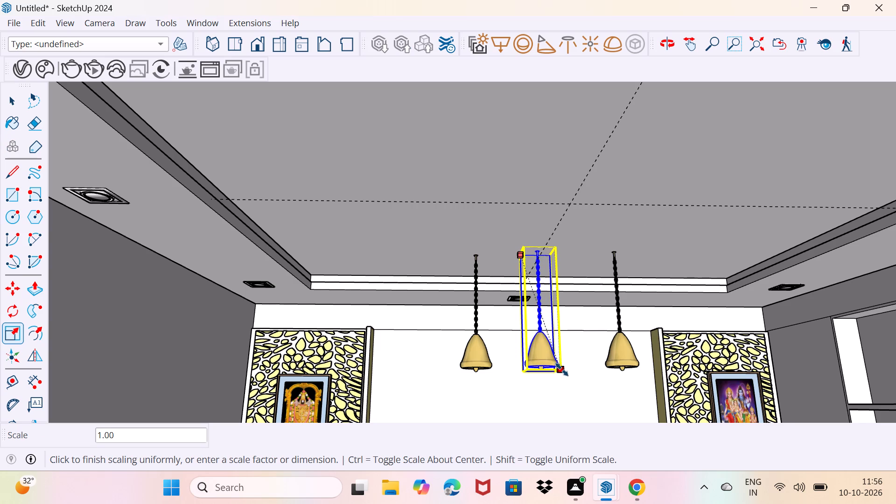
Scale the first bell in the row uniformly from its lower corner by a factor of about 1.40, and deselect it.
click(480, 354)
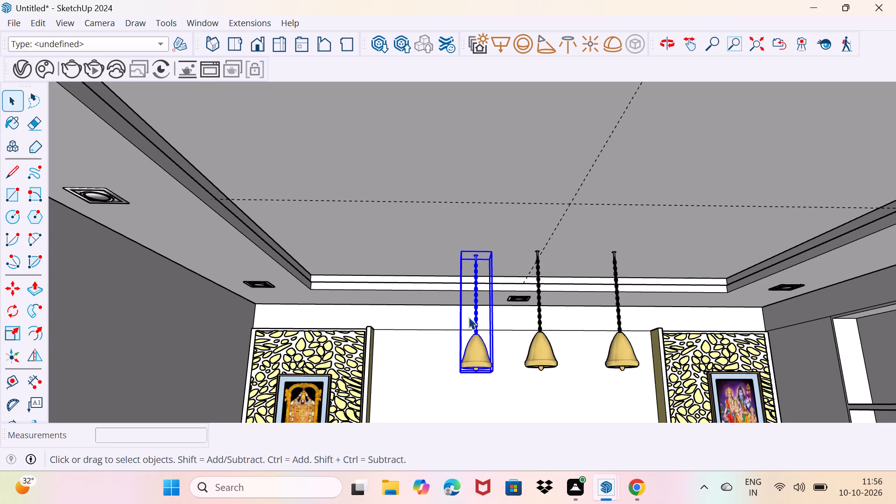
key(s)
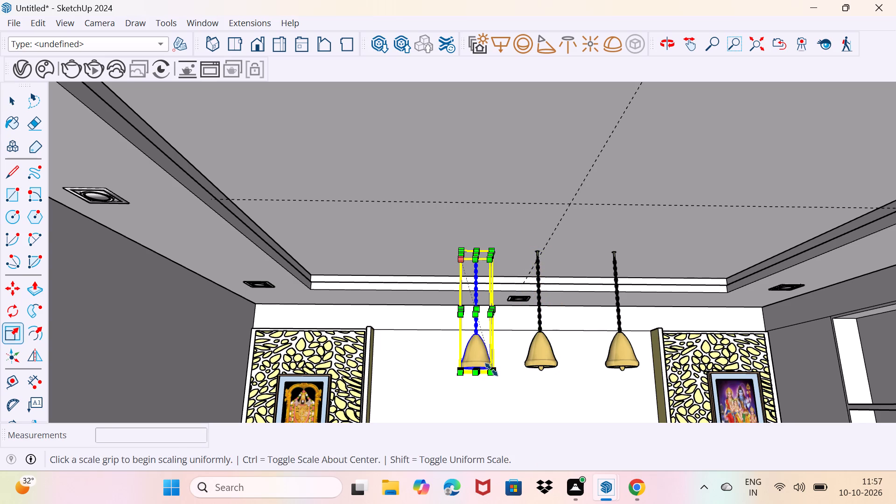
drag(491, 369, 509, 396)
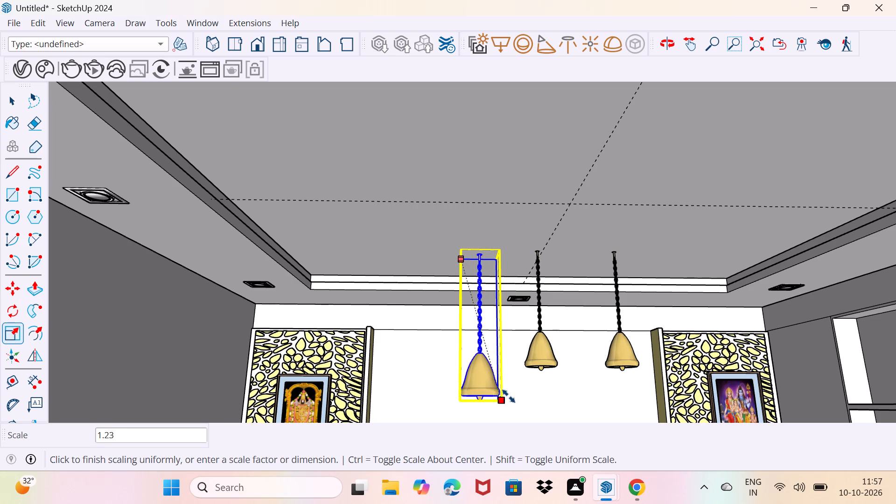
drag(509, 396, 517, 418)
shift+middle_drag(512, 396, 501, 343)
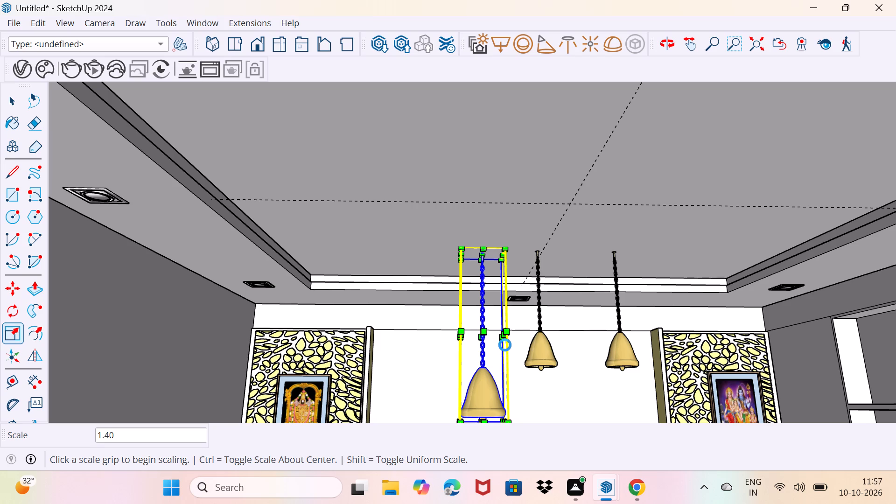
scroll(505, 345, down, 2)
shift+middle_drag(505, 345, 466, 255)
shift+middle_drag(466, 255, 463, 246)
middle_drag(495, 307, 462, 244)
shift+middle_drag(518, 312, 509, 277)
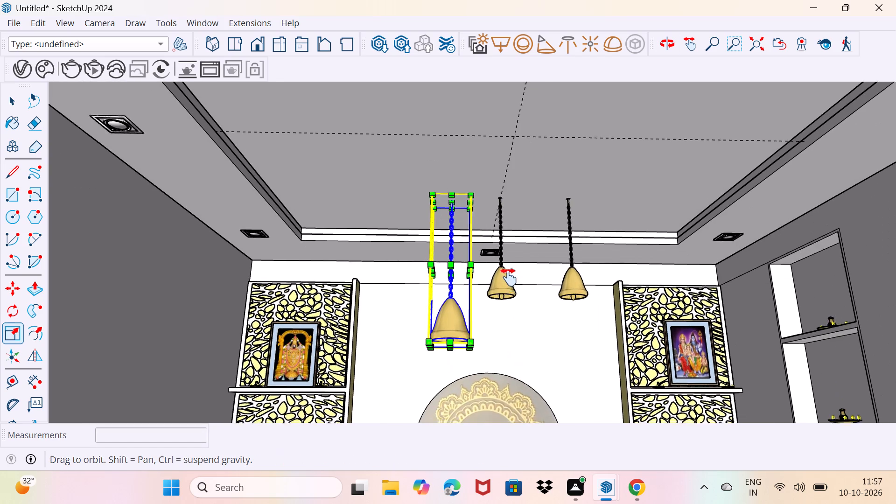
shift+middle_drag(509, 277, 509, 265)
click(564, 216)
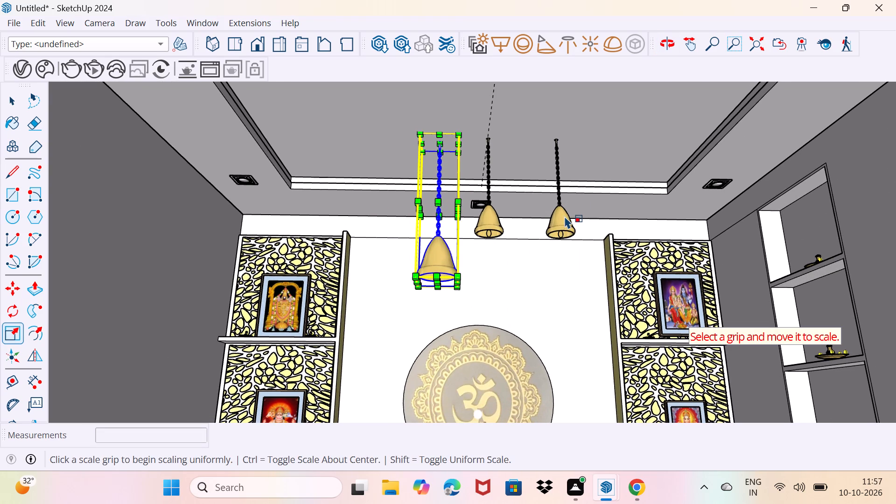
key(space)
drag(529, 280, 532, 272)
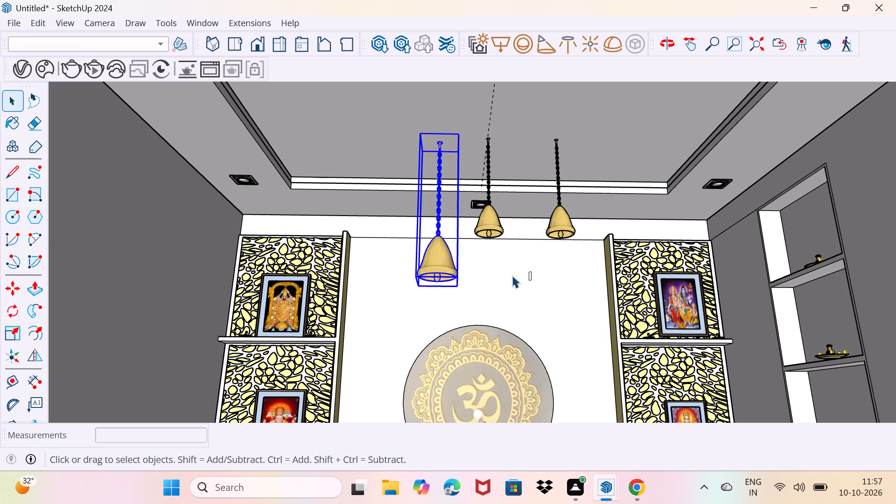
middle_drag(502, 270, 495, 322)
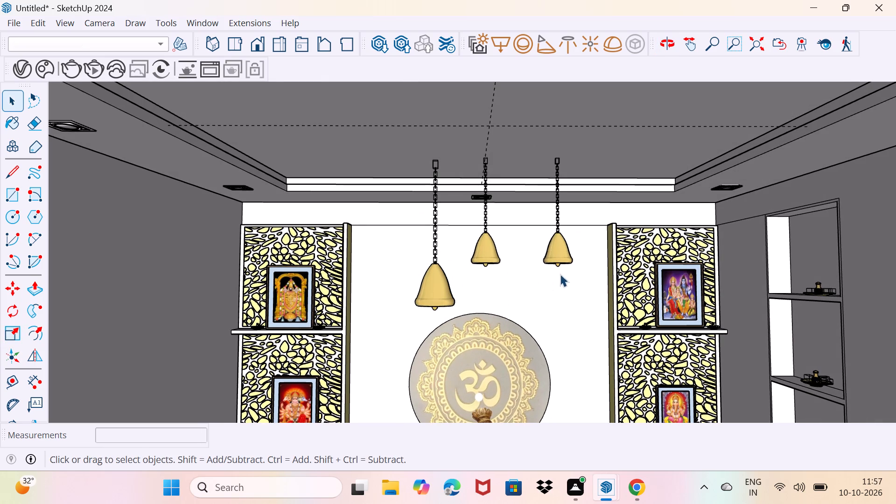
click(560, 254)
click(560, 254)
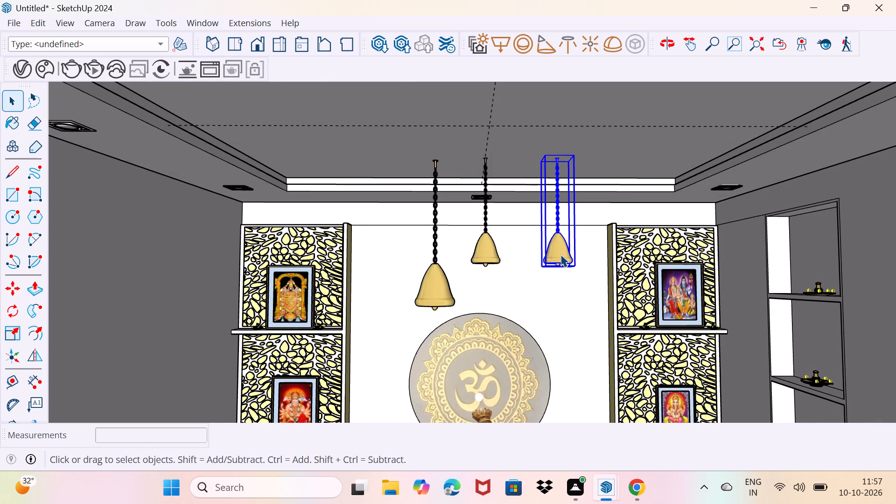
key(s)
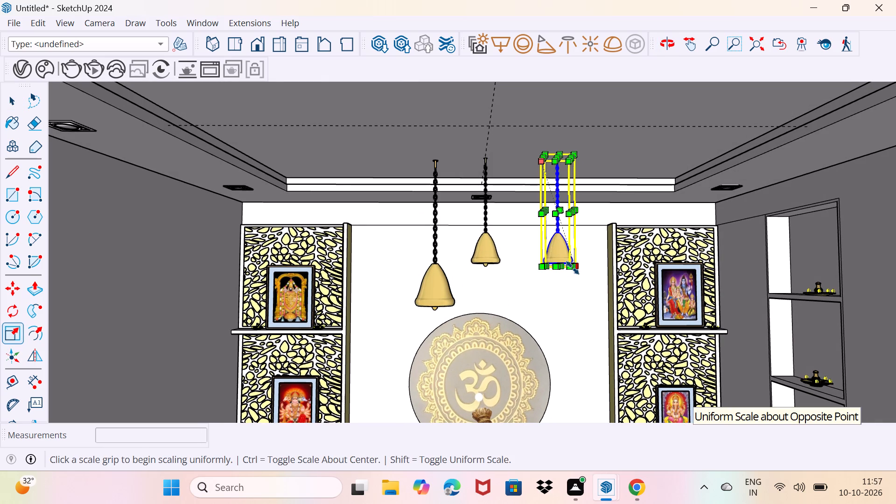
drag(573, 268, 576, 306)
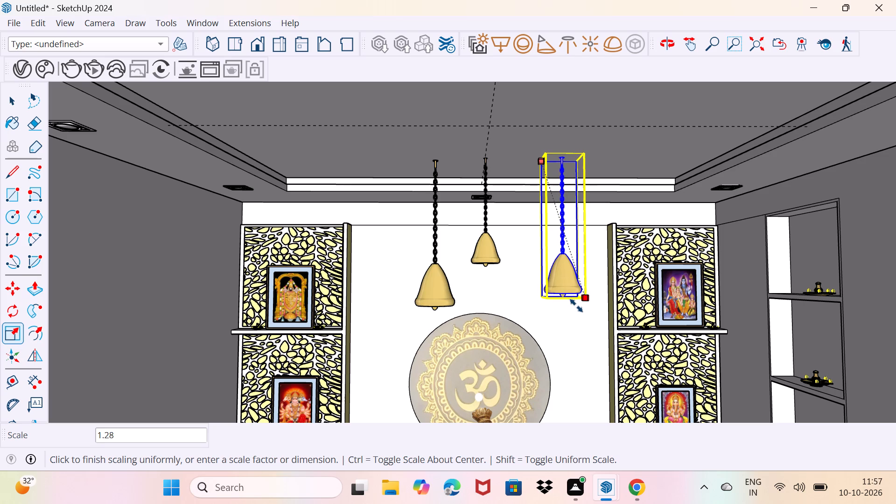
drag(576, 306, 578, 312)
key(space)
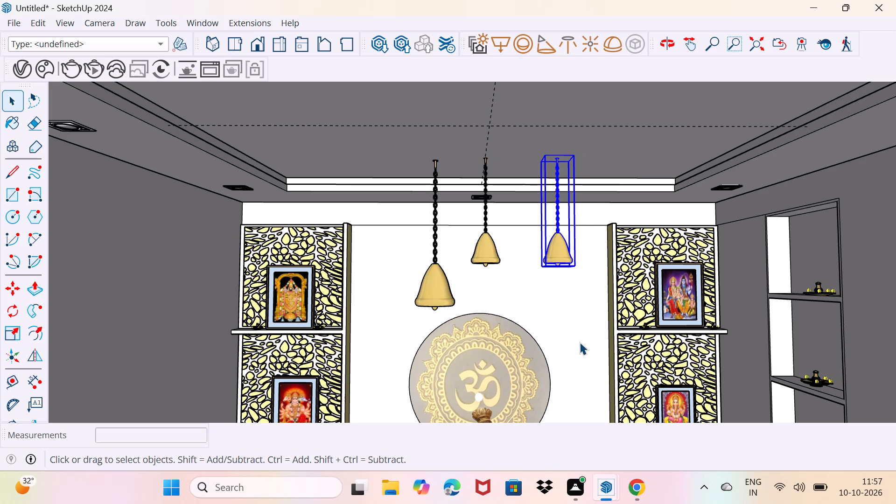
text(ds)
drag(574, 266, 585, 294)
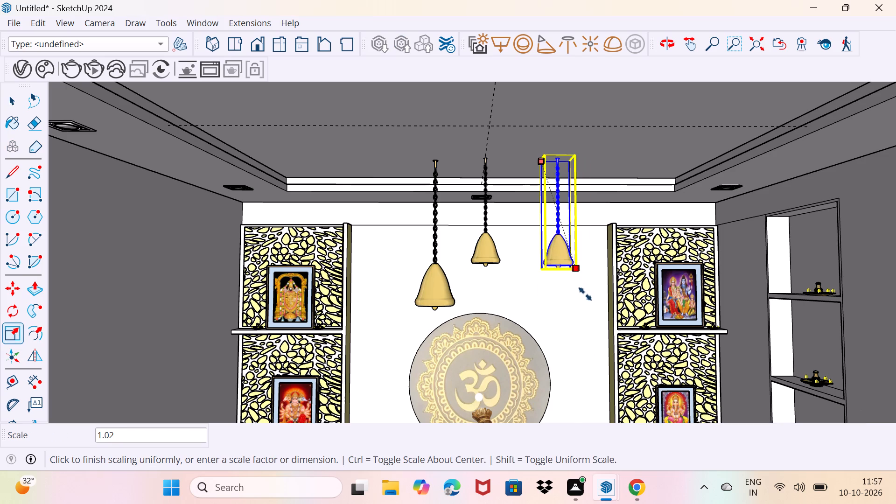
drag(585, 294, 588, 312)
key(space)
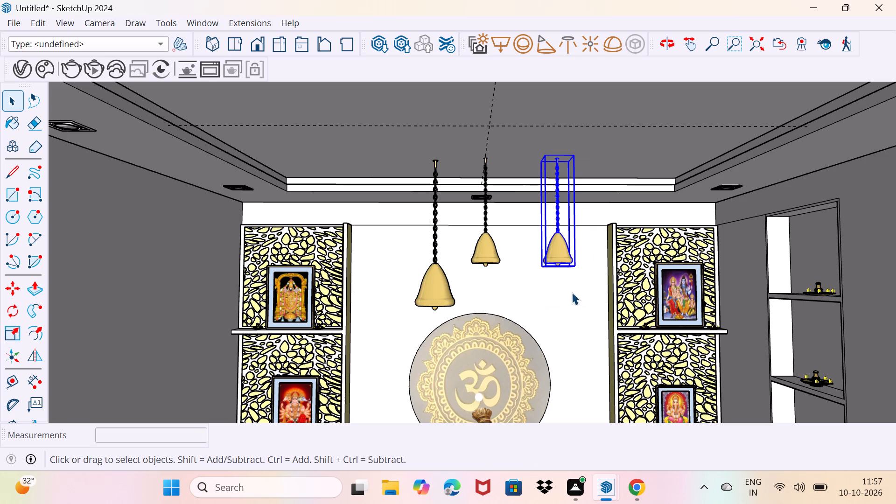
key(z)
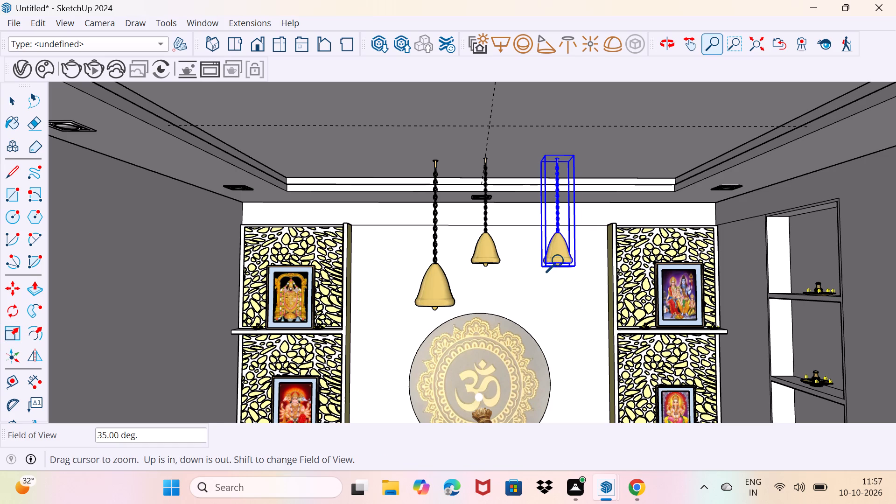
Scale the selected third bell uniformly from its lower corner by about 1.4 to match the first bell, and deselect it.
key(s)
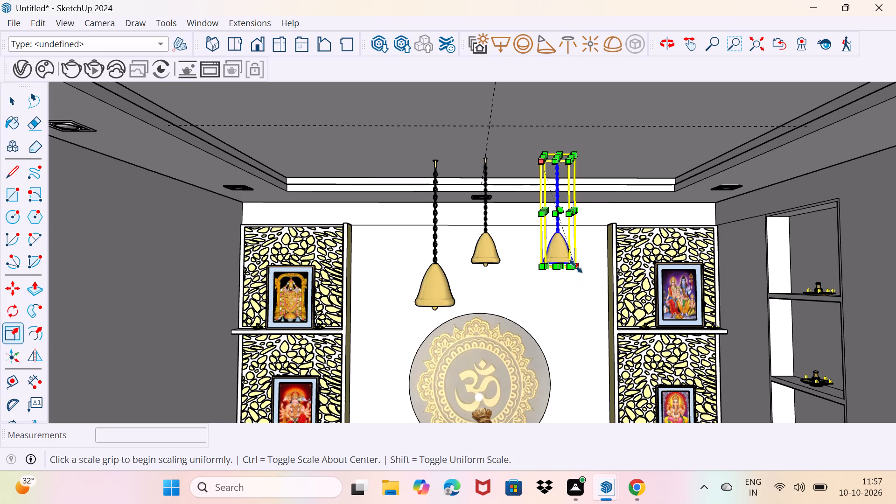
drag(575, 265, 591, 304)
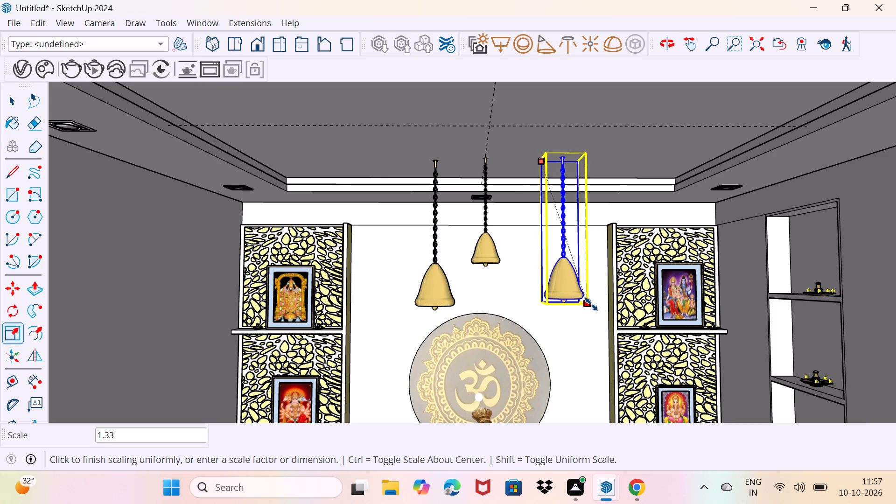
drag(591, 304, 597, 311)
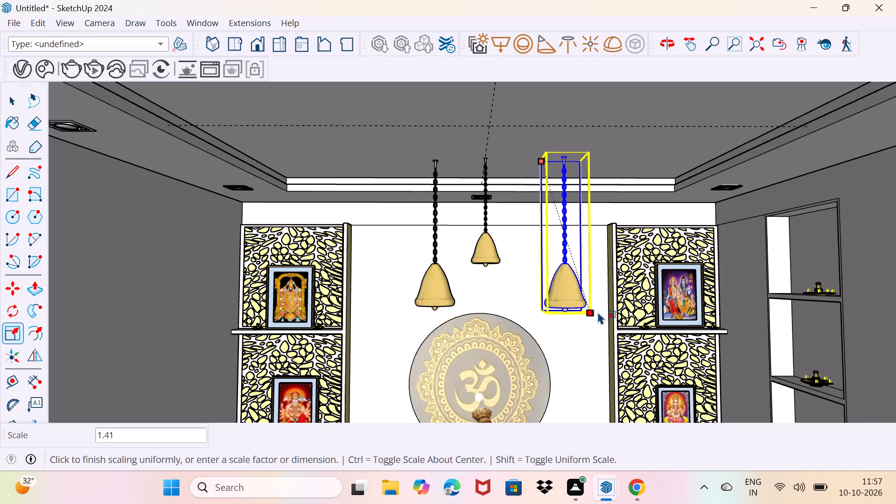
click(598, 312)
key(space)
key(space)
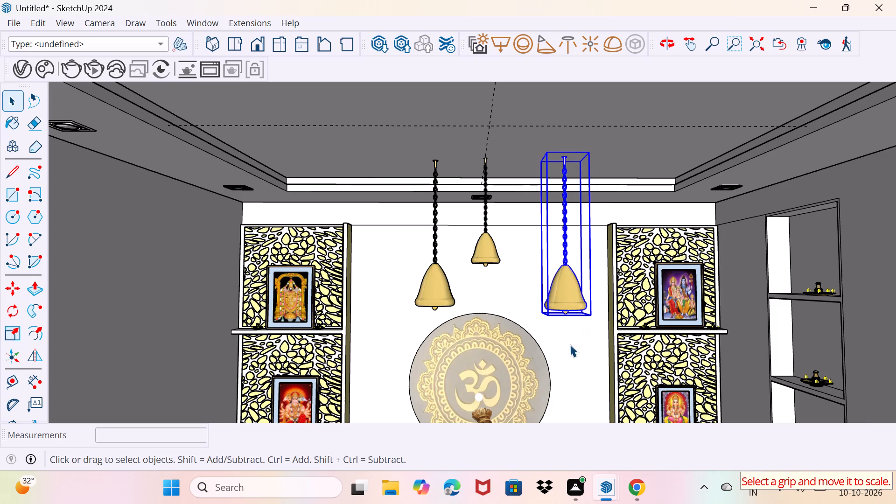
drag(569, 347, 573, 337)
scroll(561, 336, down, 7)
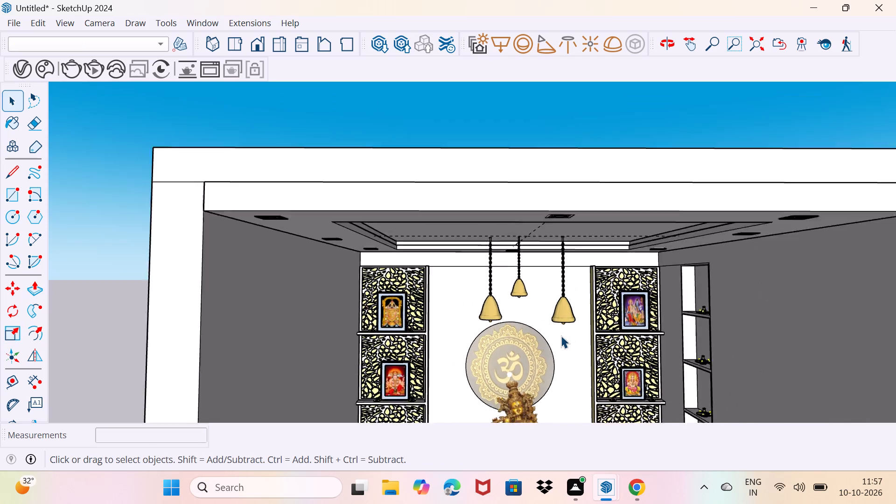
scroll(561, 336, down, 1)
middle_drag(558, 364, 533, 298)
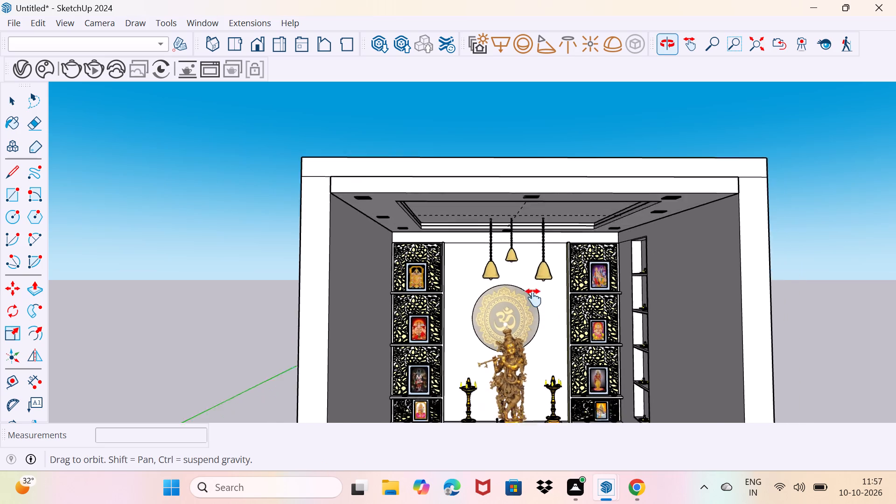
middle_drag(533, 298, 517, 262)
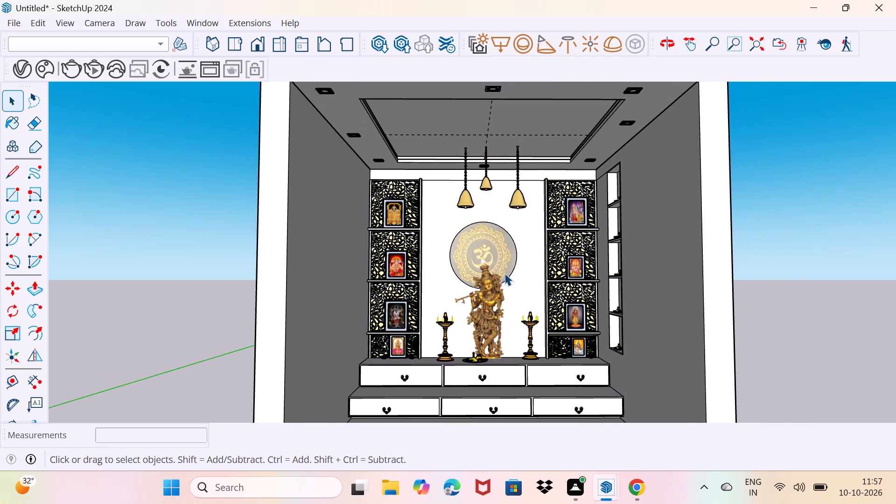
Examine the three hanging bells, the altar wall and the side-wall shelf niche from several angles.
scroll(504, 273, up, 1)
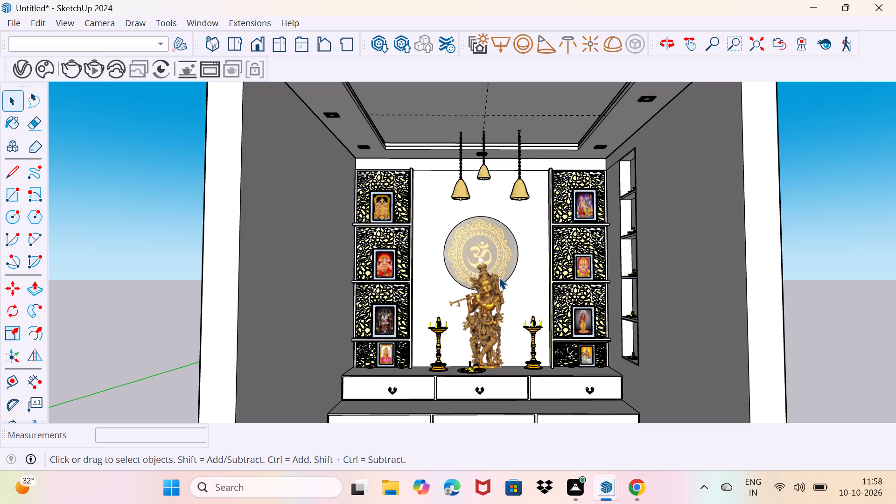
scroll(507, 304, up, 2)
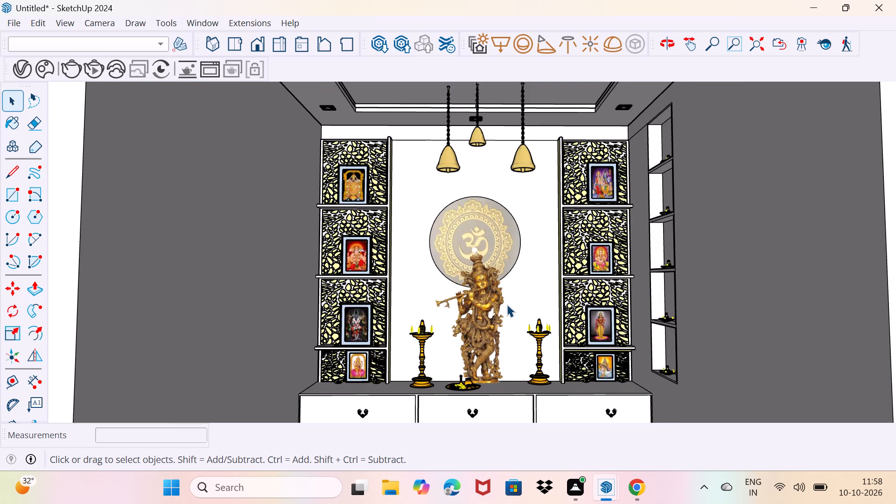
middle_drag(555, 323, 605, 322)
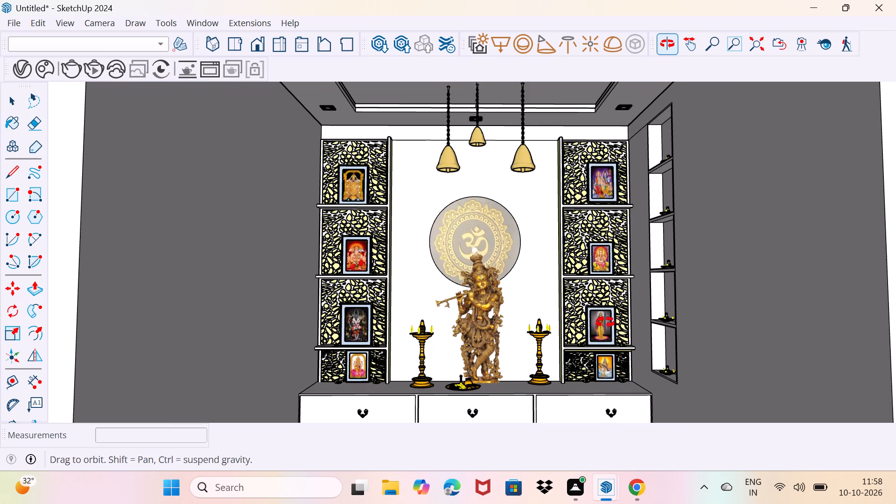
middle_drag(605, 322, 661, 333)
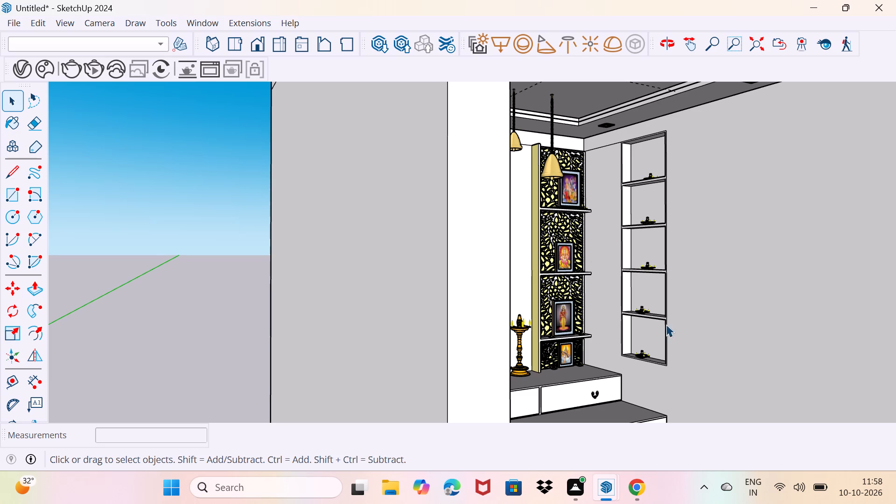
scroll(618, 112, up, 3)
scroll(603, 151, up, 4)
middle_drag(598, 124, 597, 124)
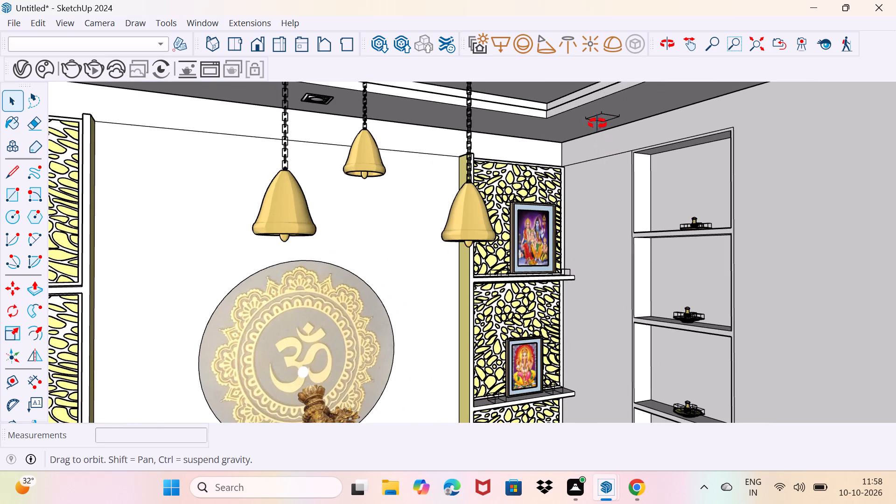
middle_drag(597, 124, 545, 155)
scroll(545, 155, down, 4)
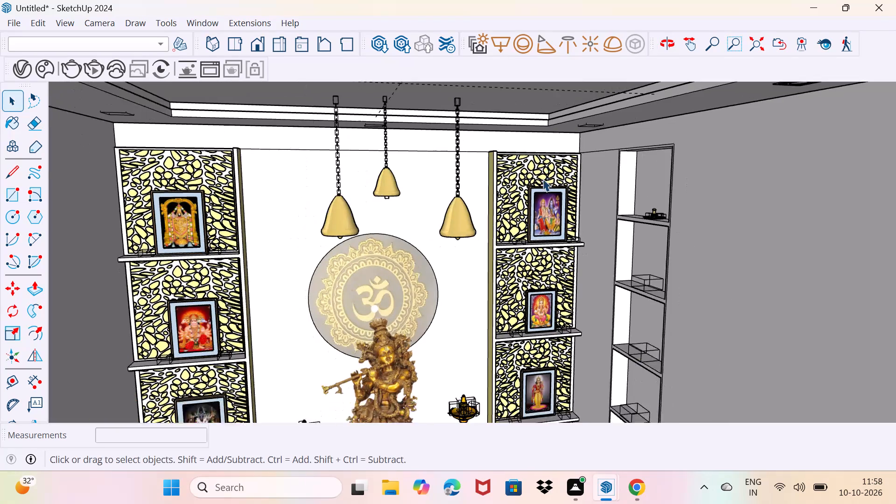
middle_drag(551, 188, 525, 186)
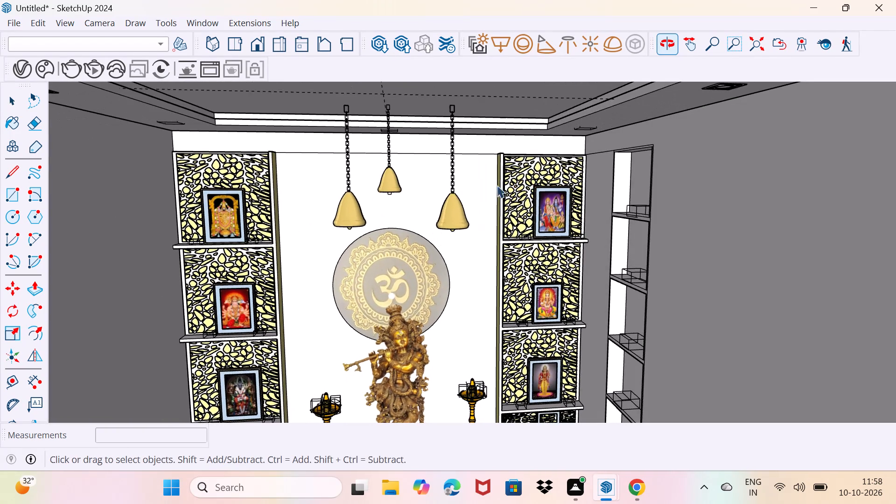
Place a small V-Ray sphere light on the ceiling of the top compartment in the side-wall niche.
click(525, 48)
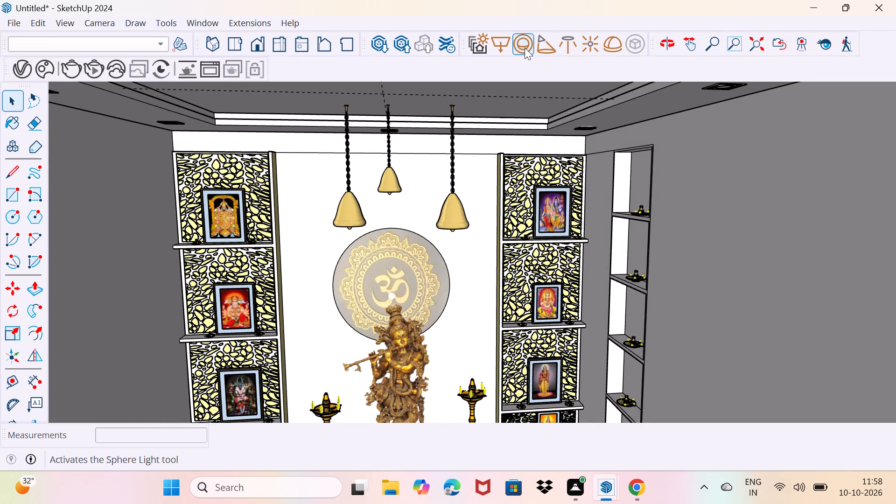
scroll(625, 187, up, 6)
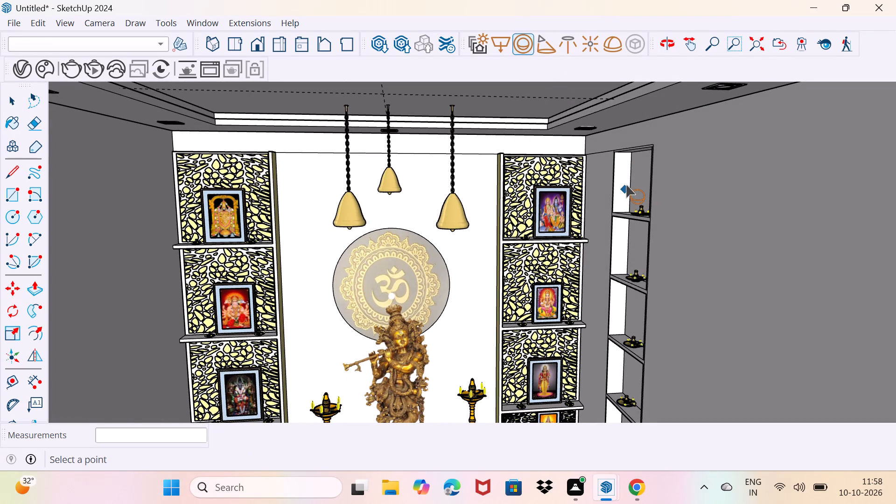
middle_drag(626, 185, 713, 180)
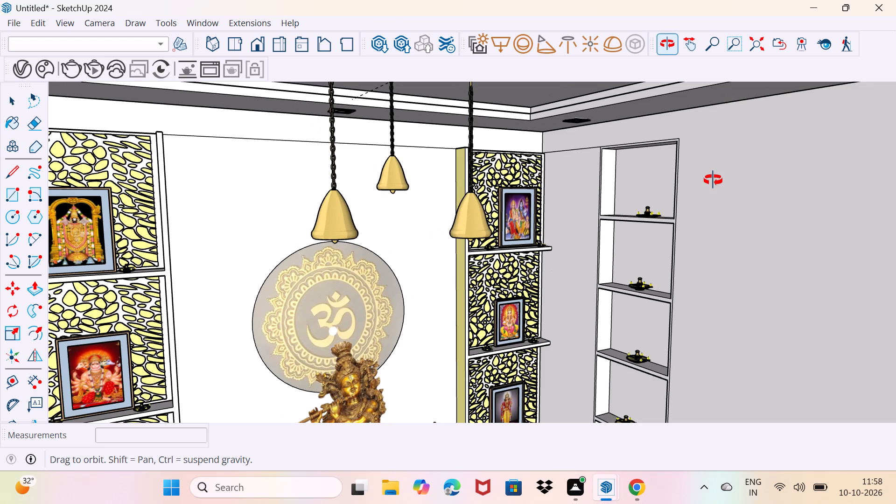
middle_drag(713, 180, 685, 154)
scroll(623, 130, up, 3)
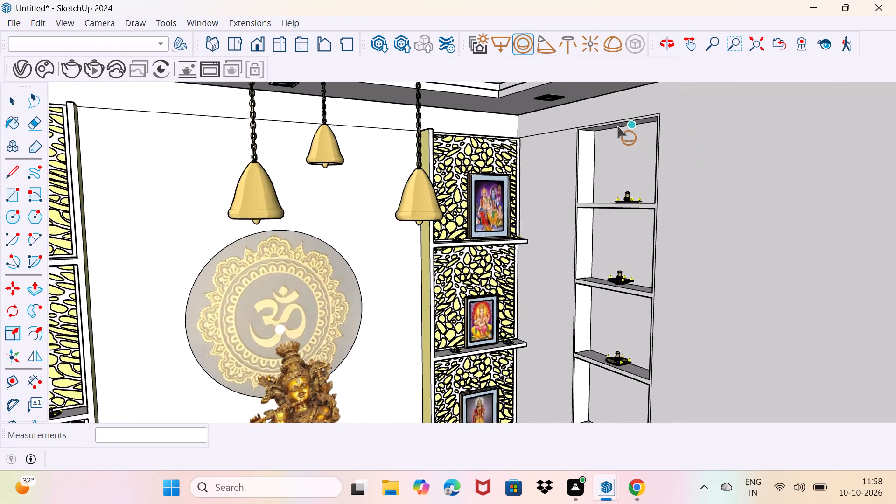
scroll(617, 126, up, 17)
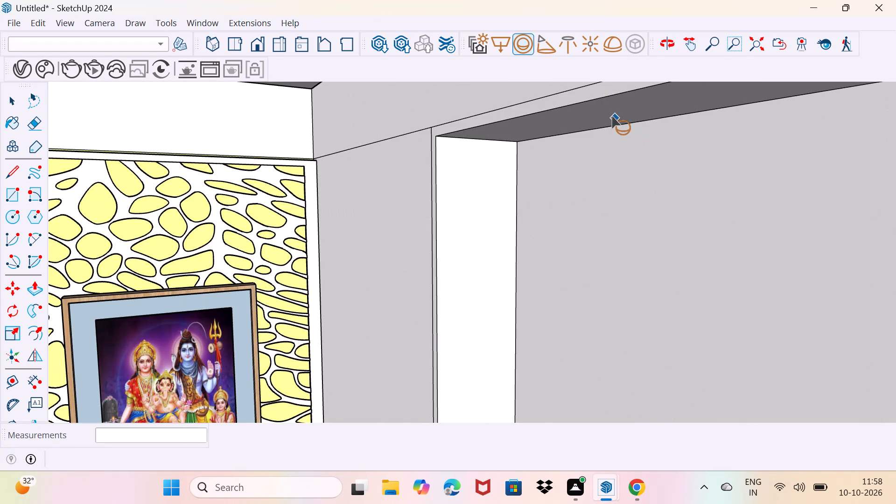
click(607, 110)
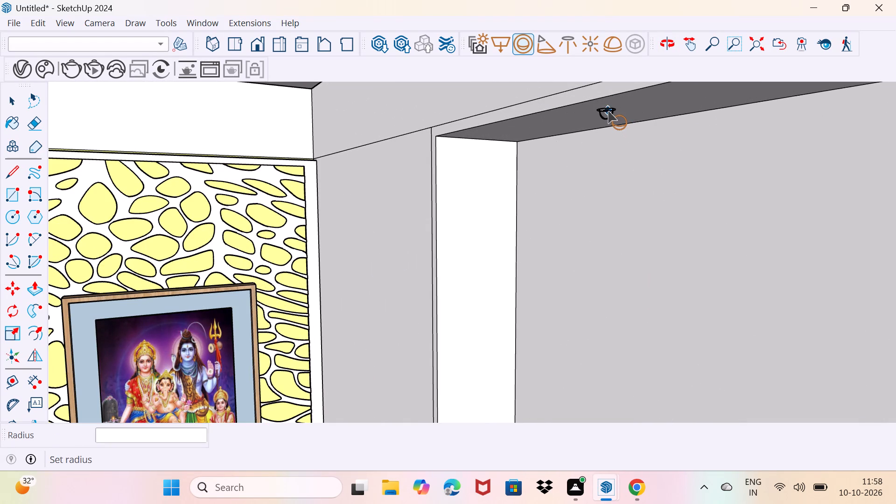
click(608, 114)
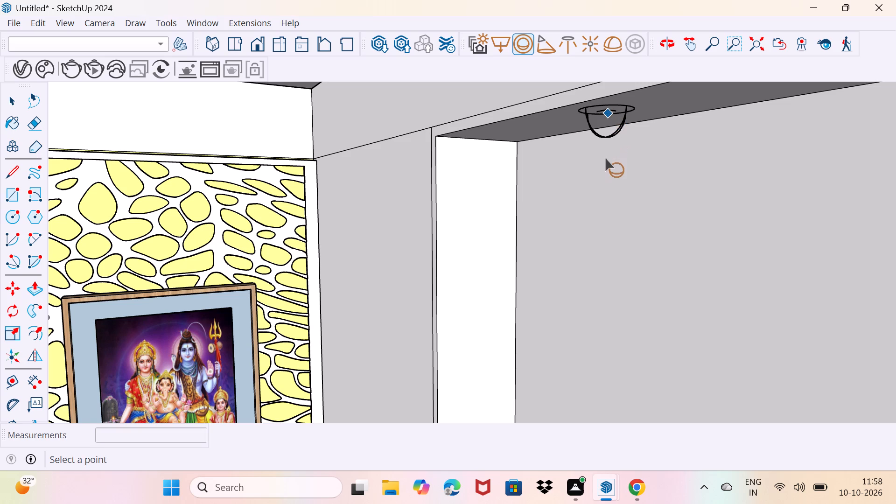
key(space)
Select the sphere light and copy it about 1' 6 1/4" down to the underside of the niche's first shelf.
scroll(611, 165, down, 6)
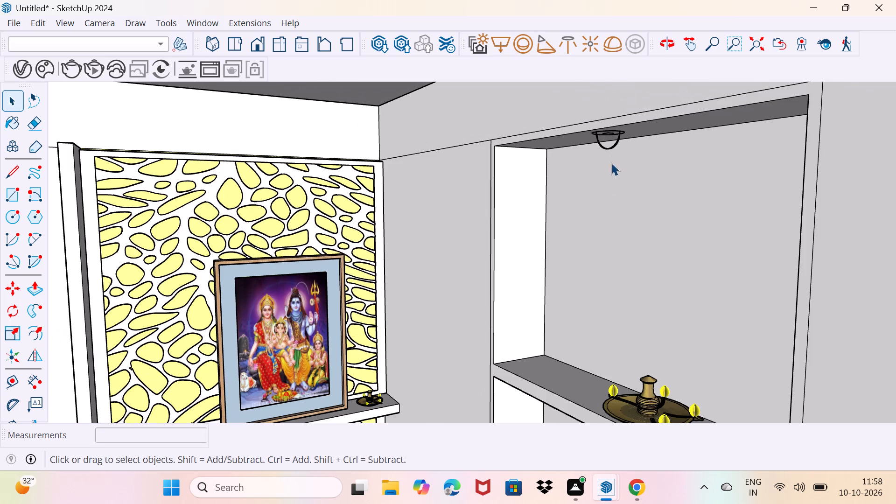
click(608, 140)
click(609, 145)
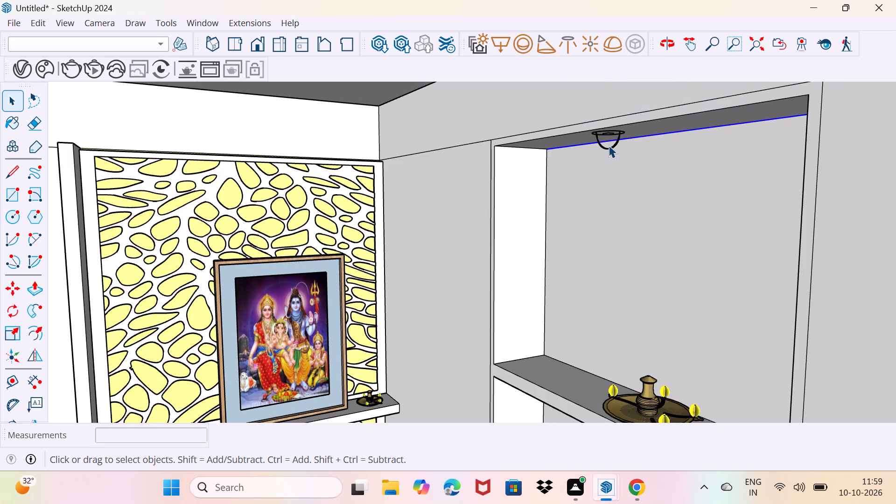
scroll(608, 147, up, 4)
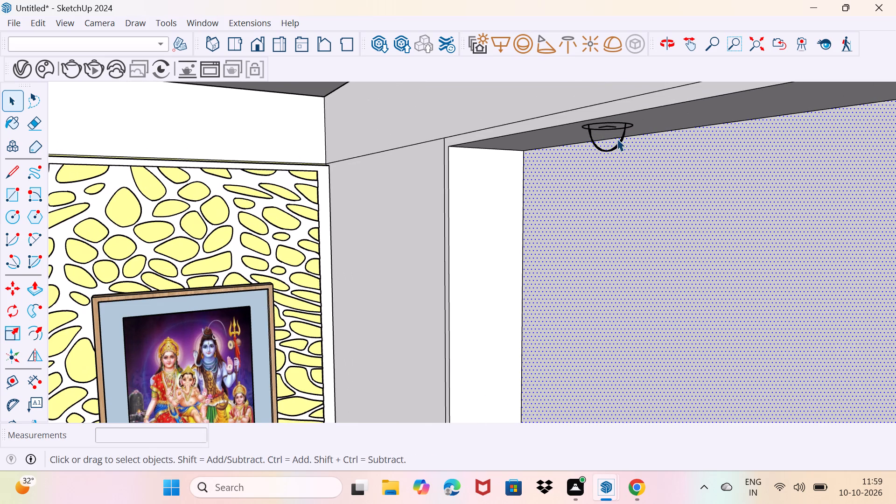
drag(611, 192, 627, 175)
click(624, 128)
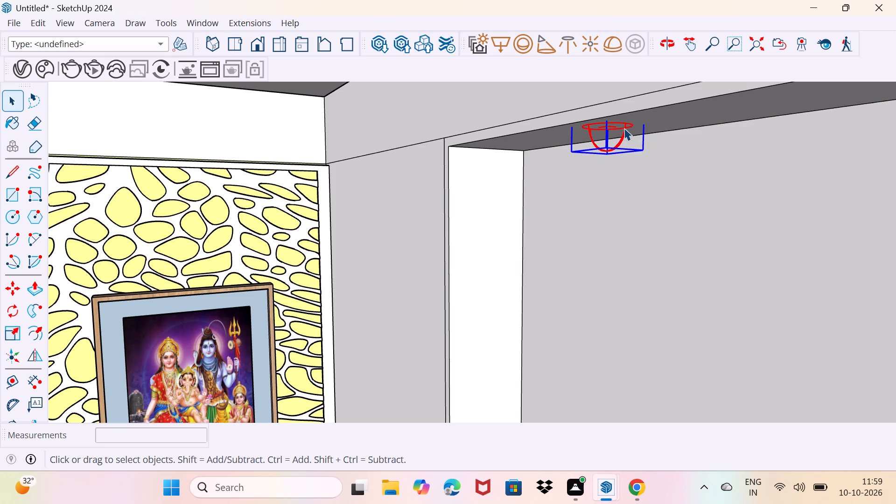
key(m)
click(645, 154)
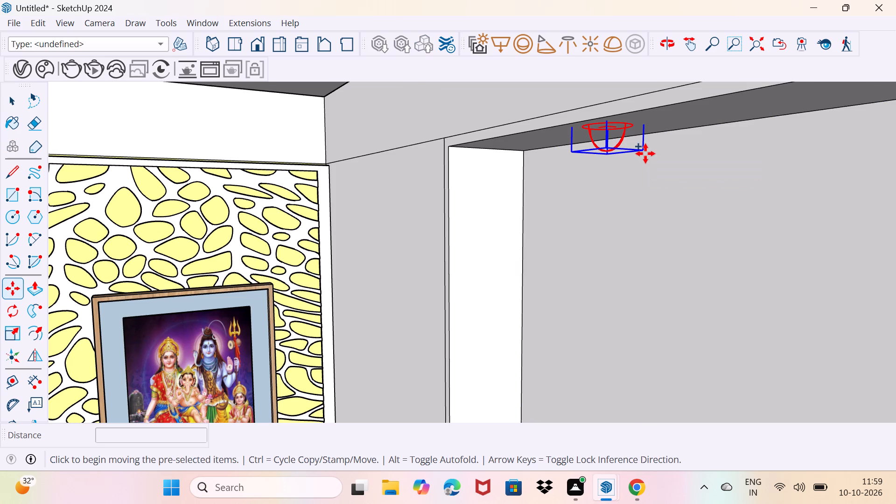
scroll(638, 245, down, 9)
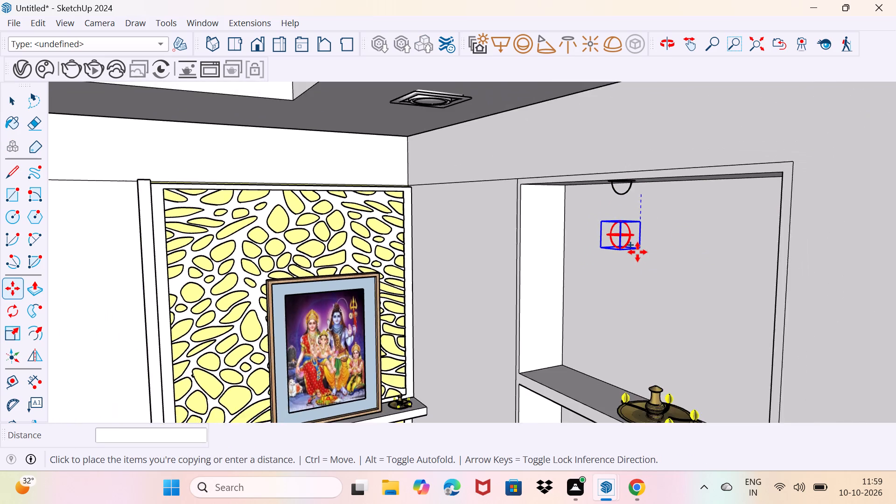
scroll(637, 252, down, 2)
shift+middle_drag(628, 371, 645, 260)
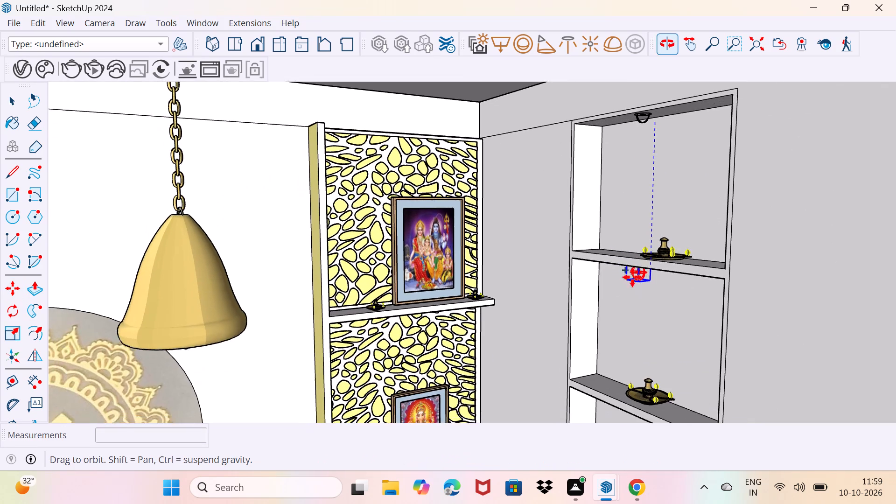
scroll(649, 266, up, 7)
middle_drag(659, 254, 681, 209)
scroll(661, 252, up, 1)
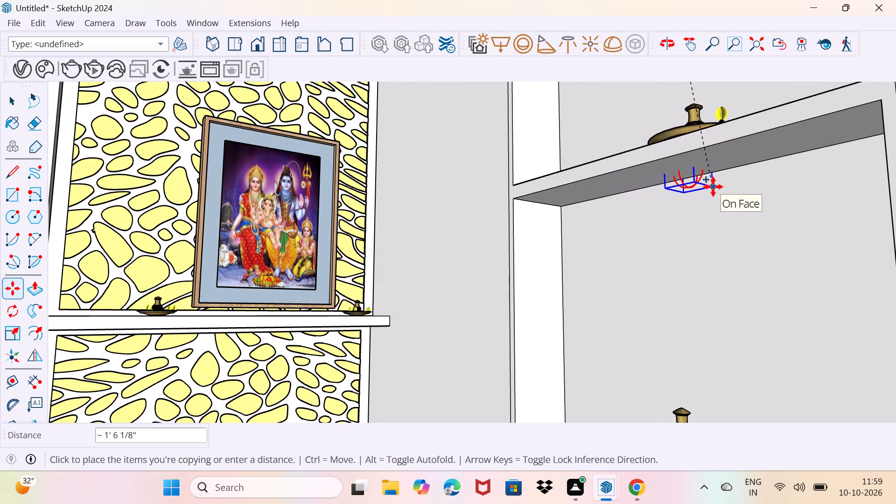
click(717, 187)
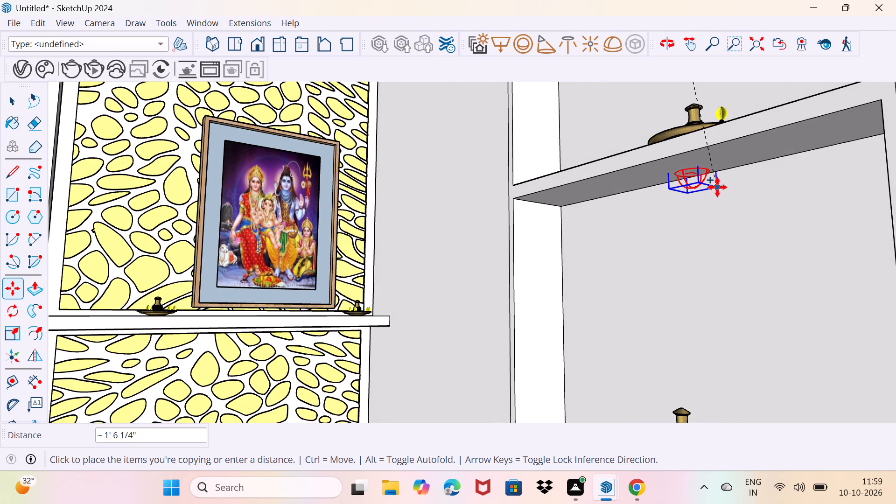
Copy the sphere light about 1' 6" down to the underside of the niche's second shelf.
click(717, 187)
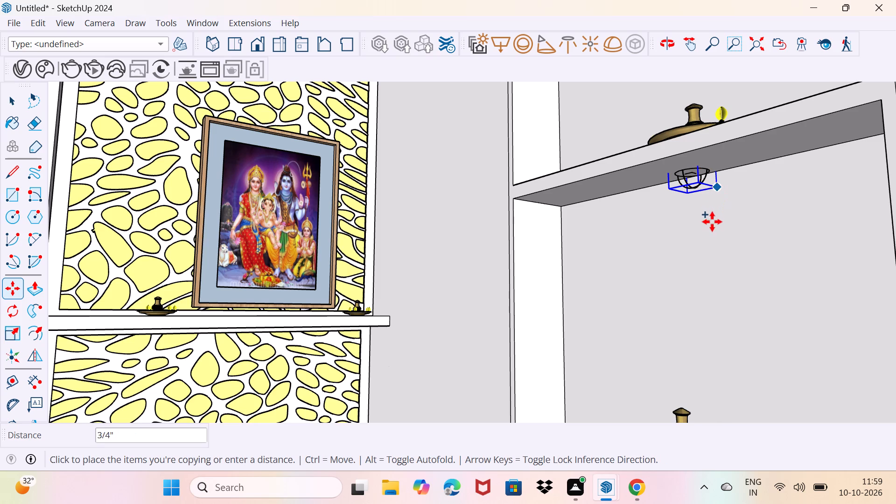
scroll(711, 264, down, 10)
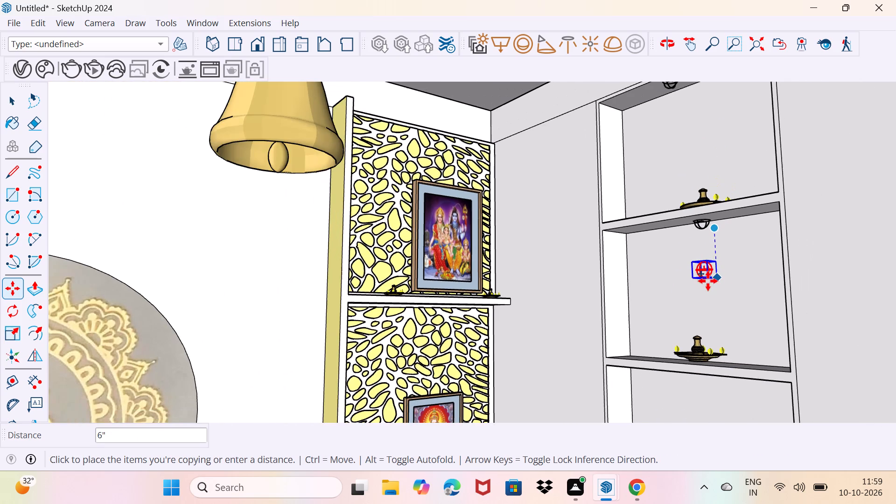
shift+middle_drag(711, 379, 715, 278)
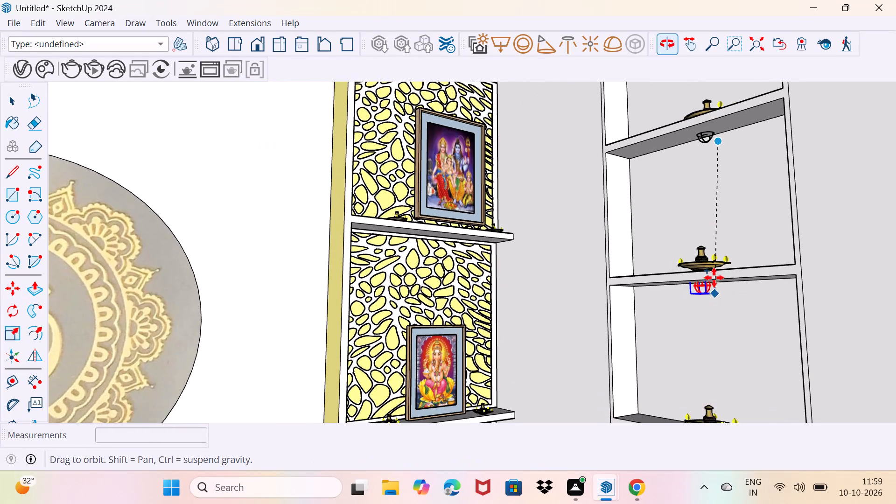
scroll(718, 279, up, 6)
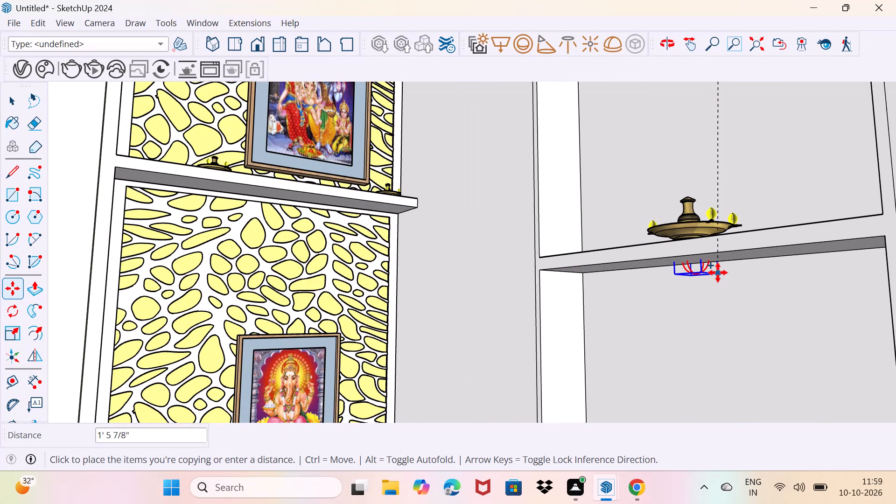
click(729, 276)
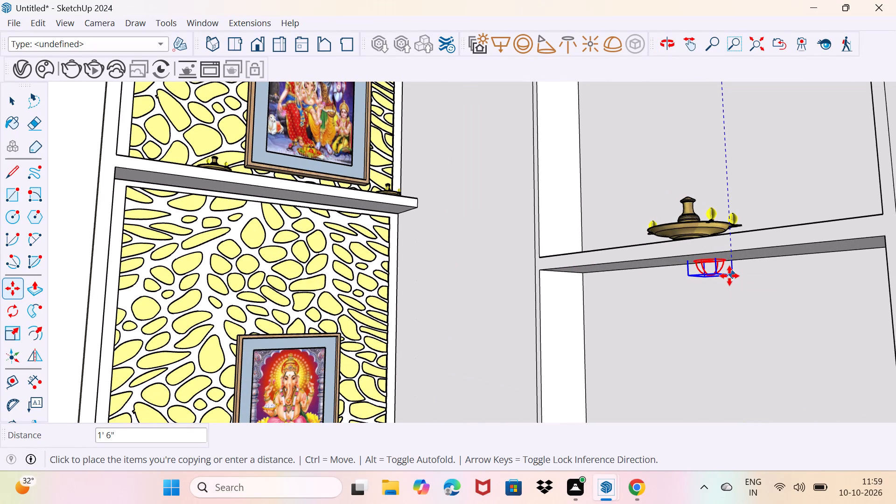
Copy the sphere light about 1' 5 15/16" down to the underside of the niche's third shelf.
click(729, 276)
scroll(722, 331, down, 2)
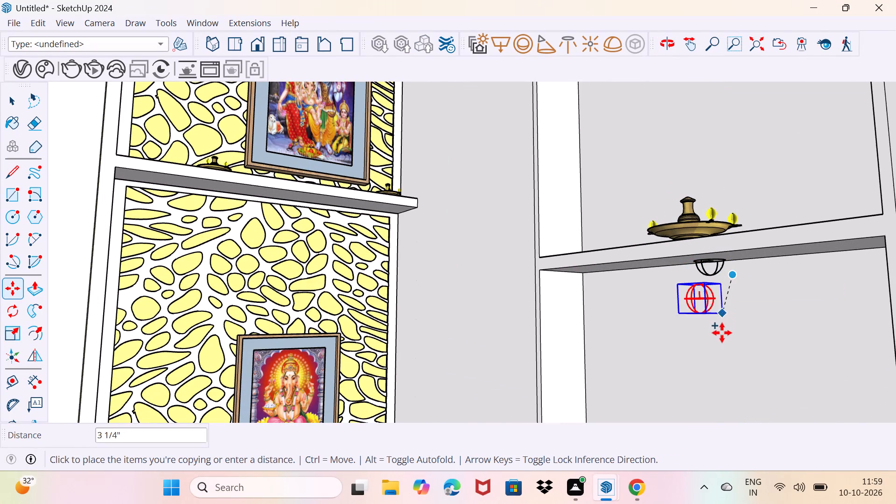
scroll(722, 333, down, 12)
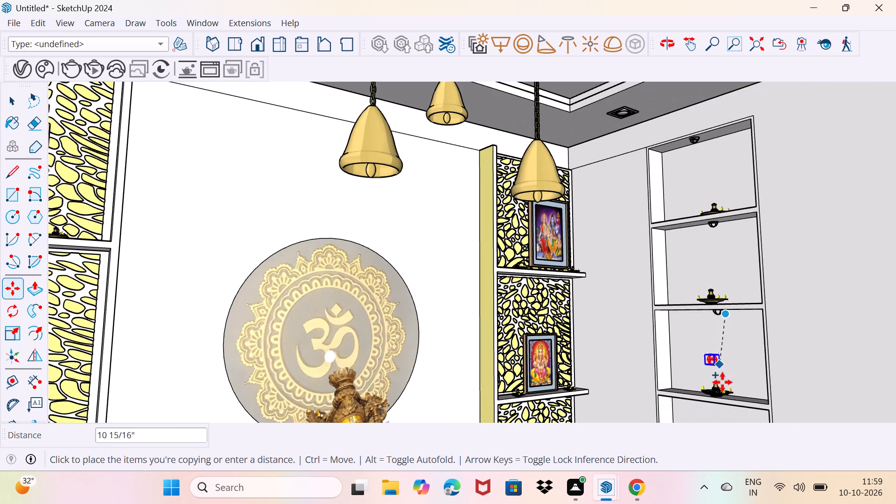
shift+middle_drag(722, 378, 705, 190)
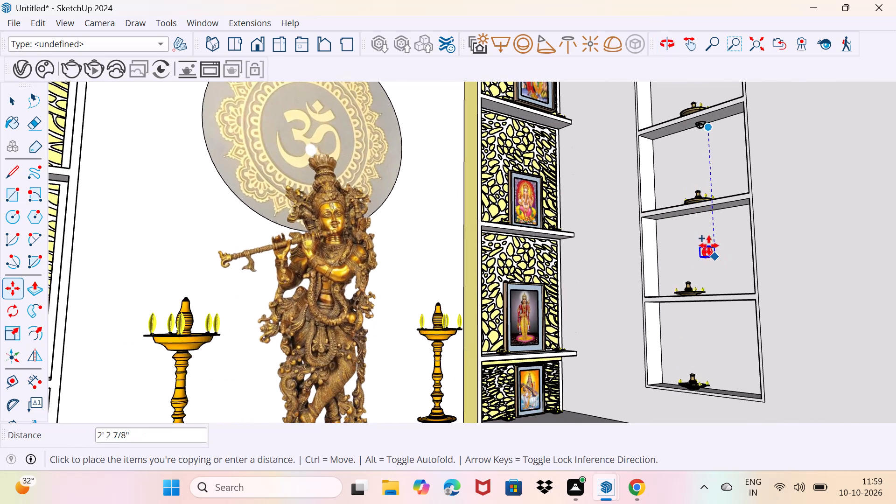
scroll(709, 245, up, 10)
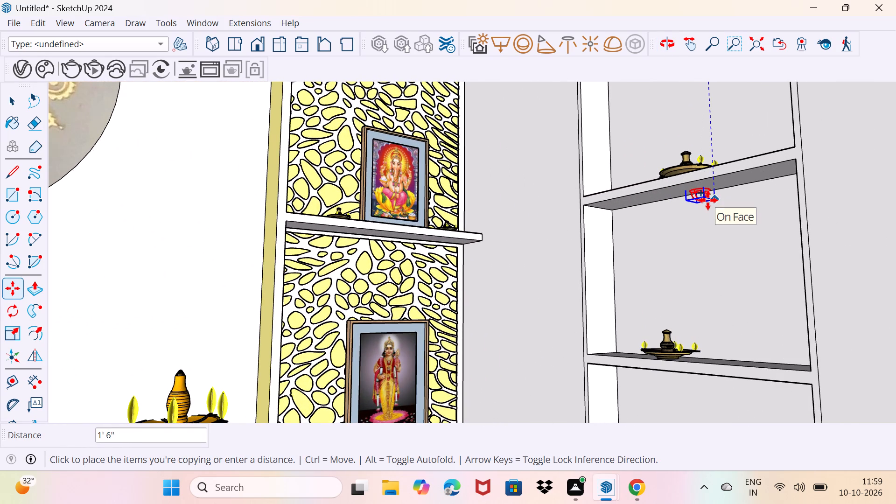
click(708, 199)
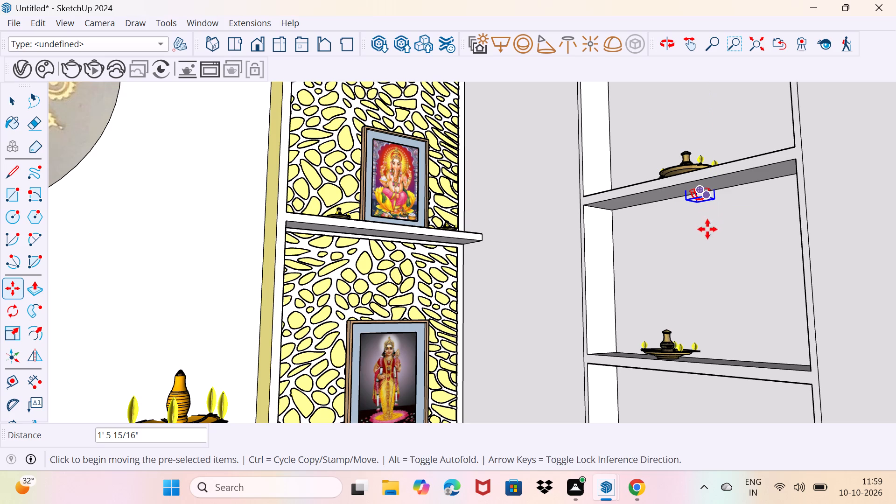
Copy the sphere light about 1' 6 5/16" down to the underside of the niche's fourth, lowest shelf and clear the selection.
click(714, 201)
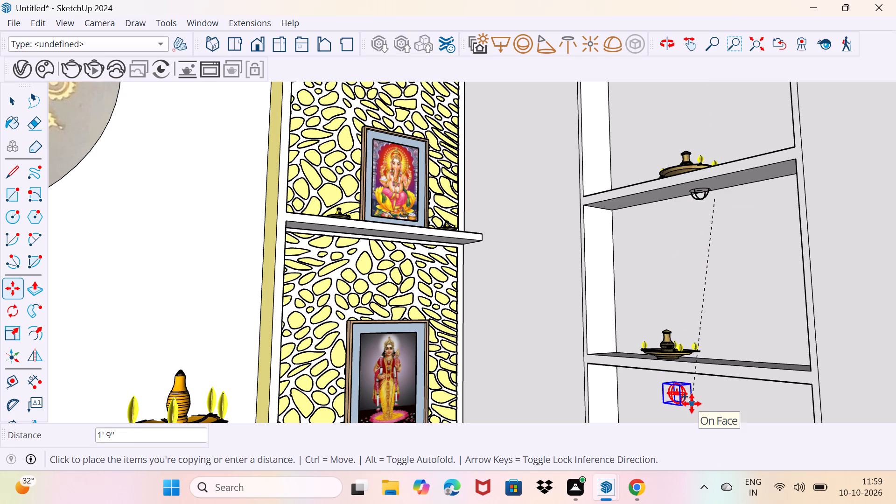
shift+middle_drag(693, 396, 697, 209)
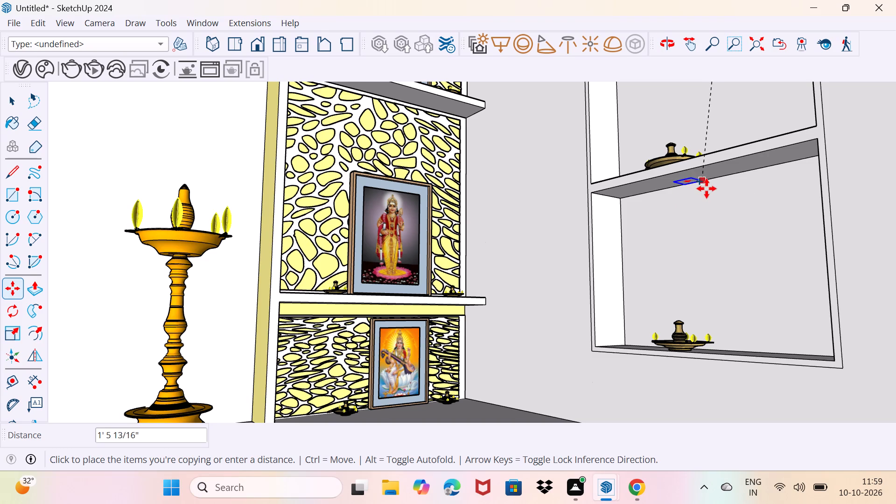
click(711, 190)
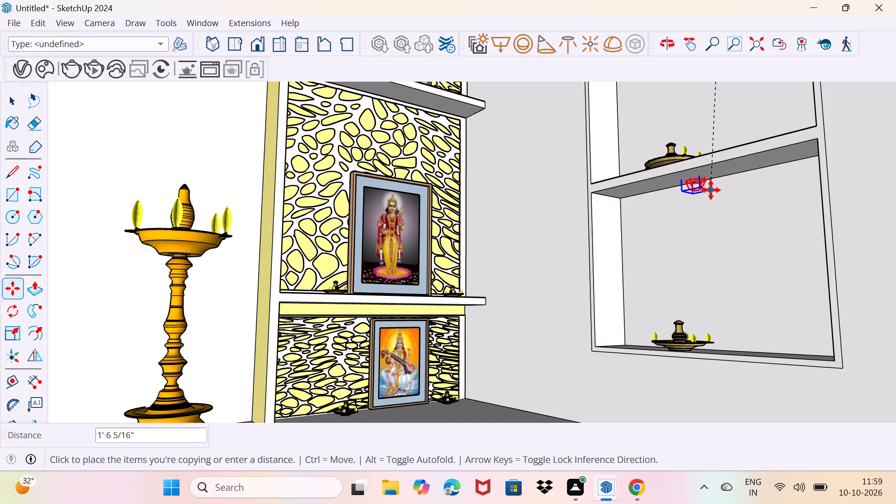
key(space)
drag(738, 261, 753, 246)
Frame the whole shrine wall for rendering, including the bells, deity shelves, upper drawers and side-wall niche.
middle_drag(734, 246, 689, 279)
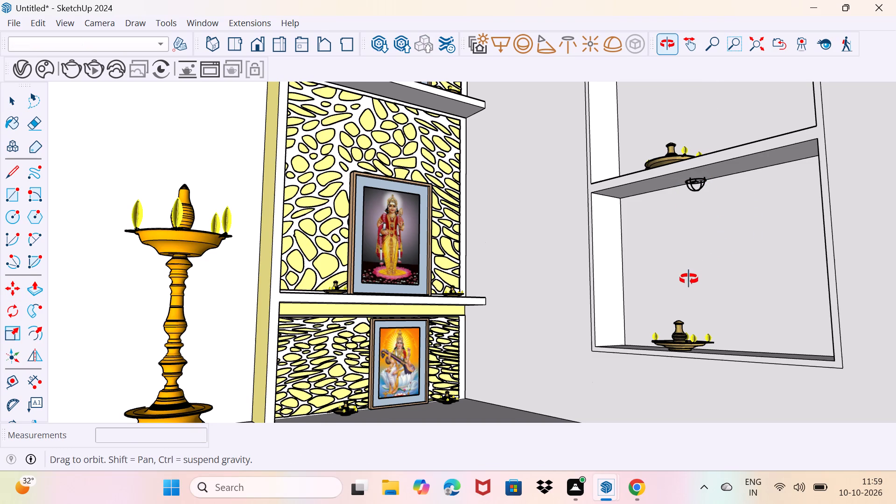
middle_drag(689, 279, 662, 301)
scroll(662, 301, down, 14)
middle_drag(647, 318, 598, 327)
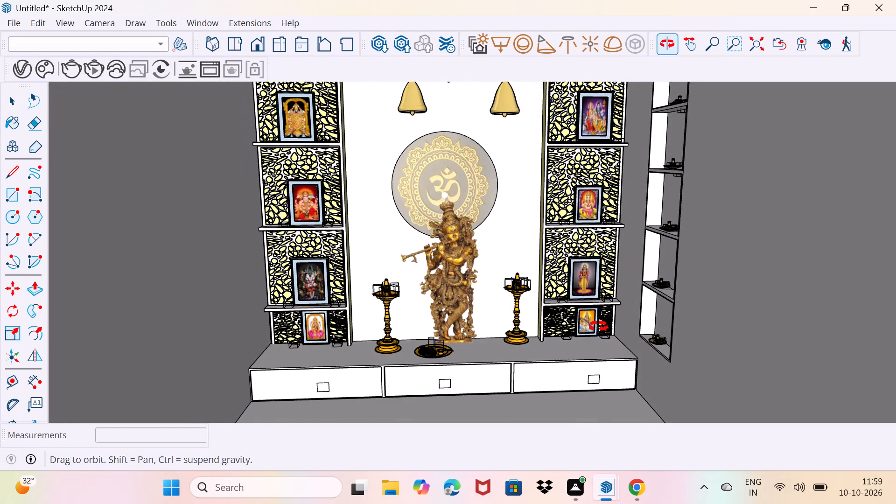
middle_drag(598, 327, 616, 397)
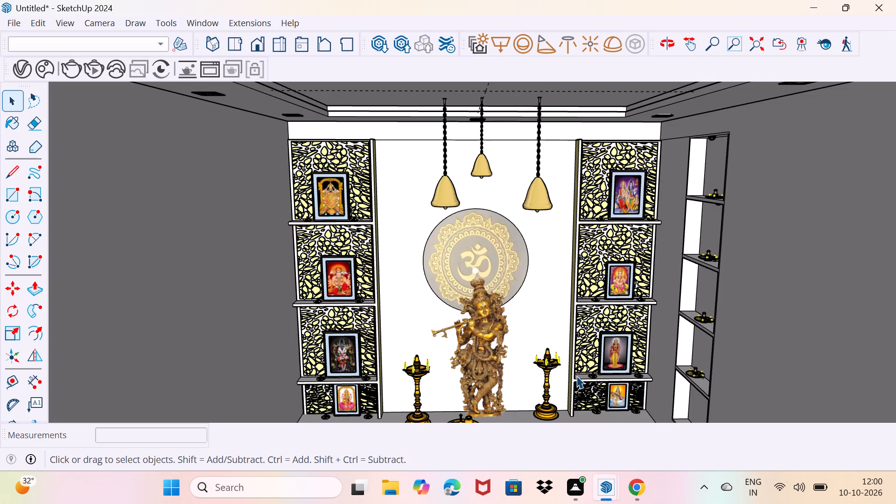
scroll(517, 297, down, 2)
middle_drag(518, 298, 518, 288)
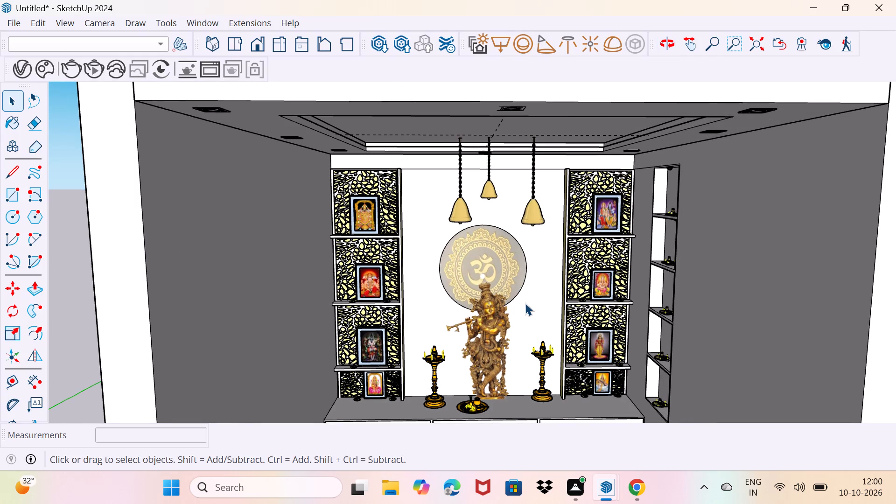
middle_drag(525, 303, 517, 296)
scroll(517, 296, down, 2)
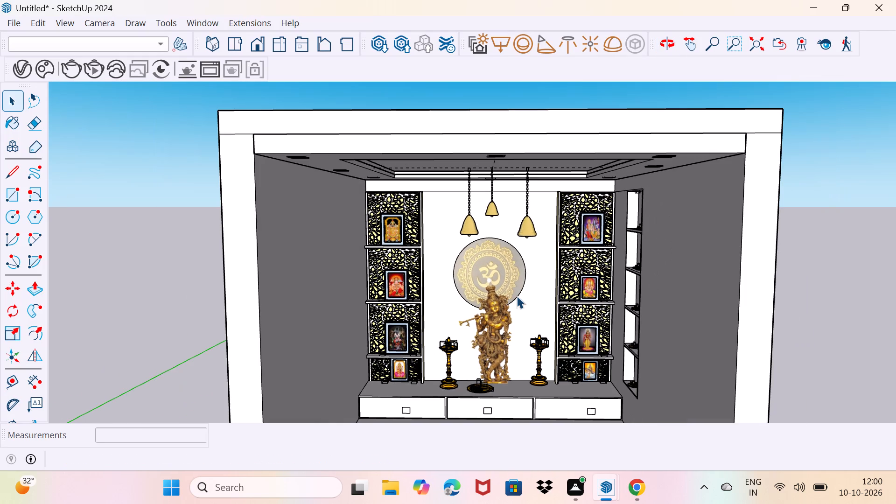
middle_drag(517, 296, 476, 263)
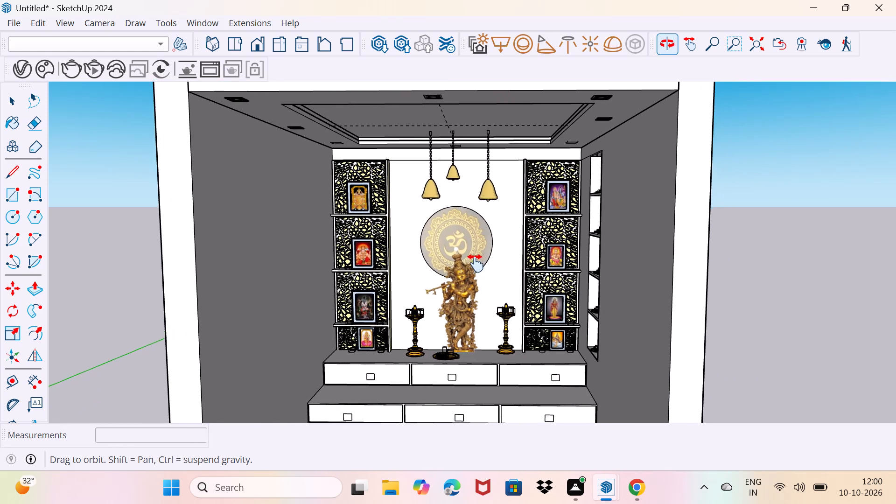
middle_drag(476, 263, 472, 253)
middle_drag(460, 316, 483, 301)
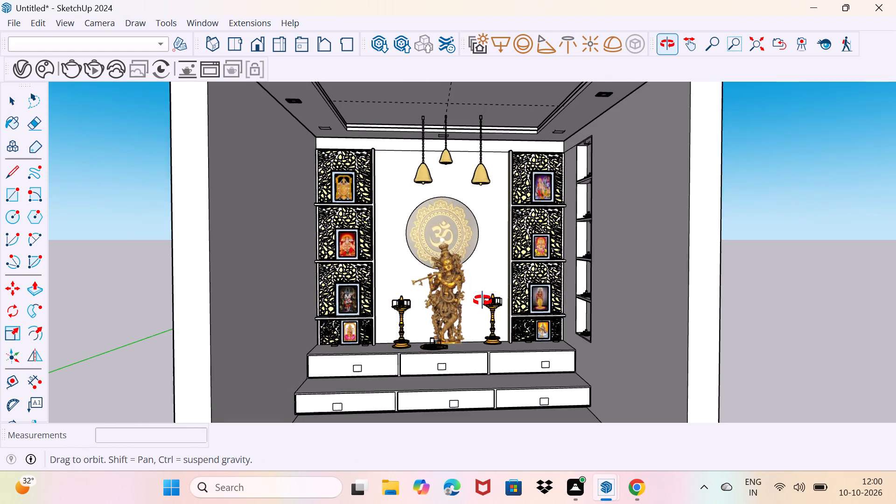
middle_drag(483, 301, 482, 301)
scroll(478, 321, up, 1)
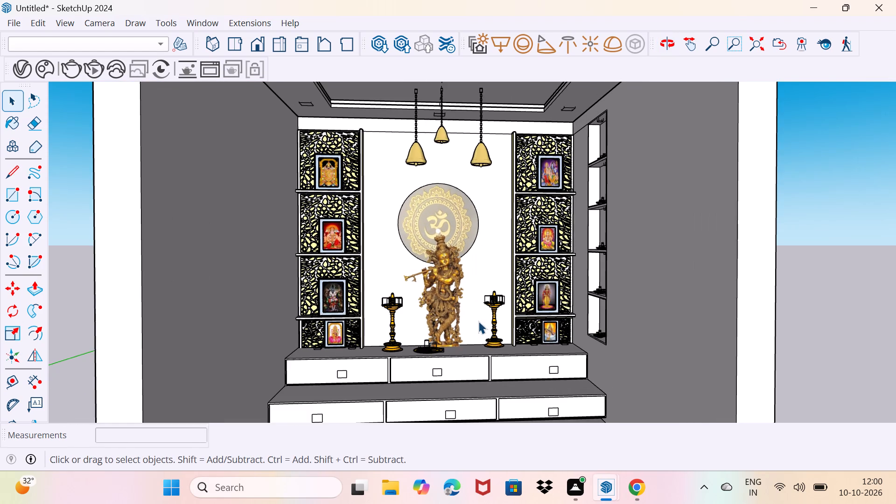
scroll(478, 321, down, 1)
middle_drag(477, 321, 455, 322)
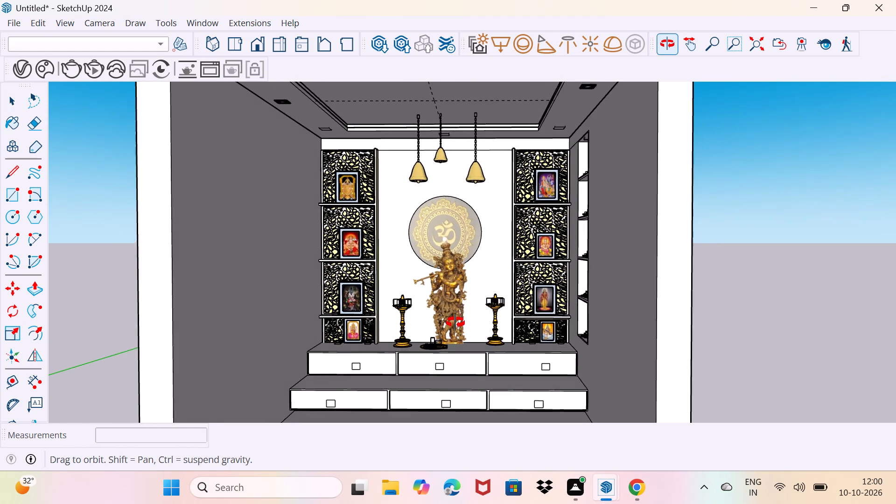
middle_drag(455, 322, 469, 311)
scroll(473, 307, up, 1)
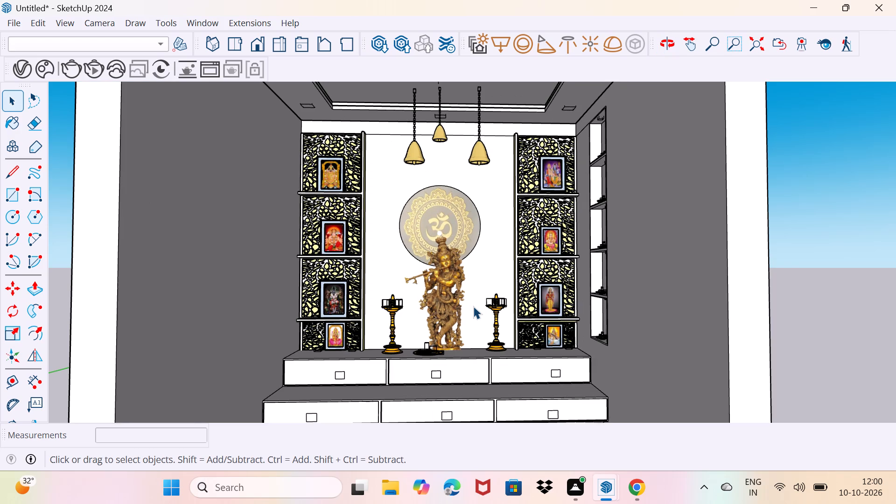
middle_drag(473, 306, 450, 326)
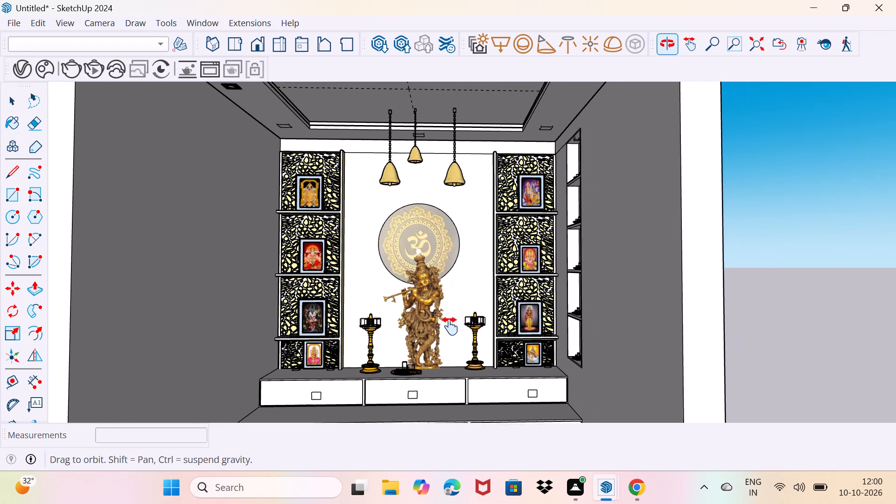
middle_drag(450, 326, 449, 326)
middle_drag(457, 336, 477, 335)
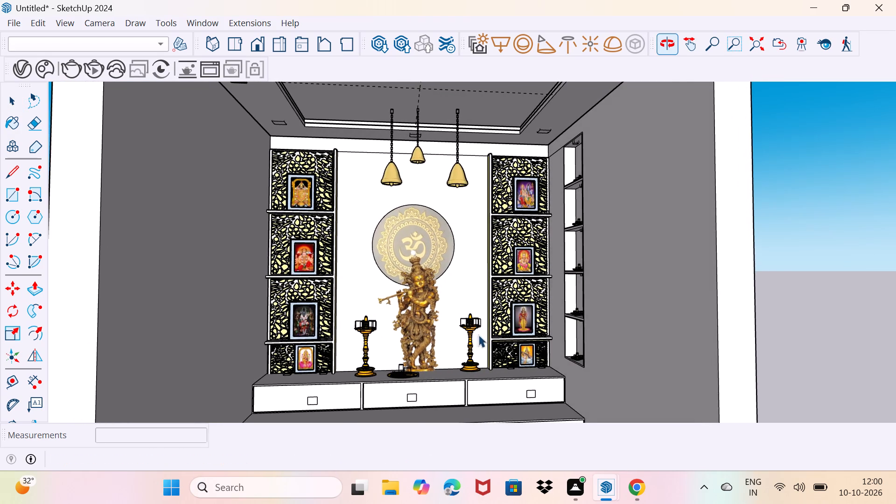
scroll(485, 327, up, 1)
middle_click(485, 326)
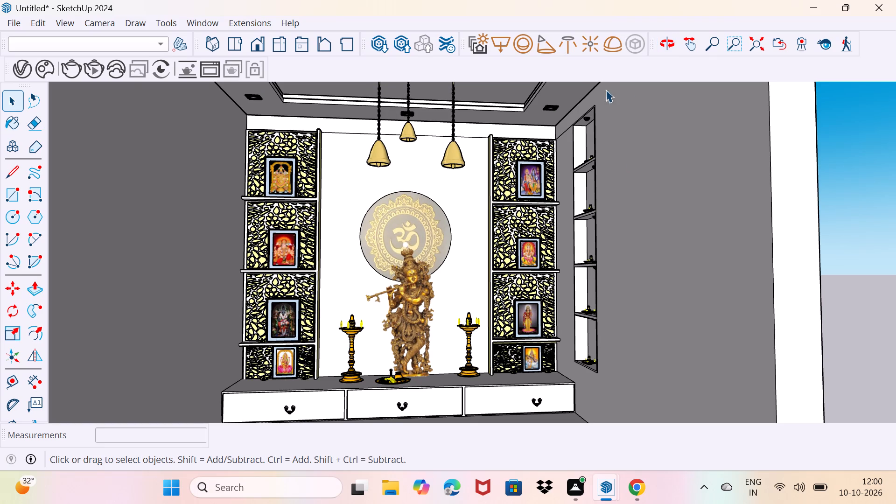
Review the parameters of the SunLight and the Mesh Light in the V-Ray Asset Editor.
click(28, 72)
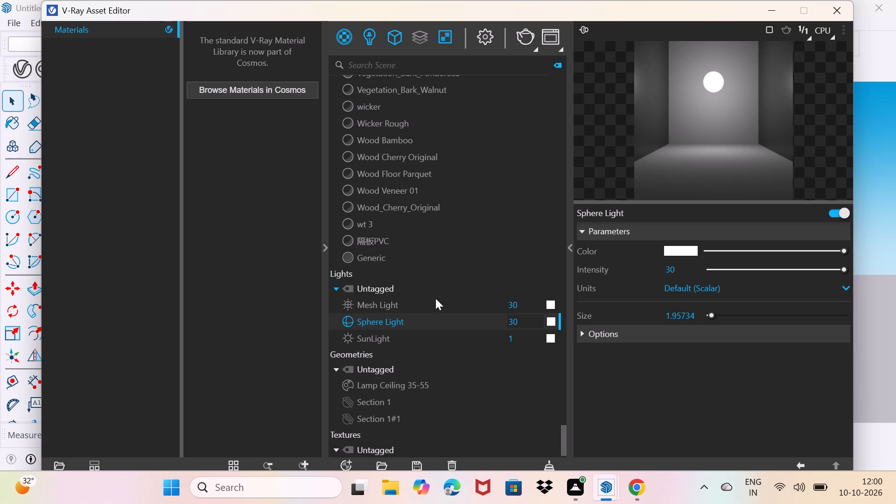
click(409, 340)
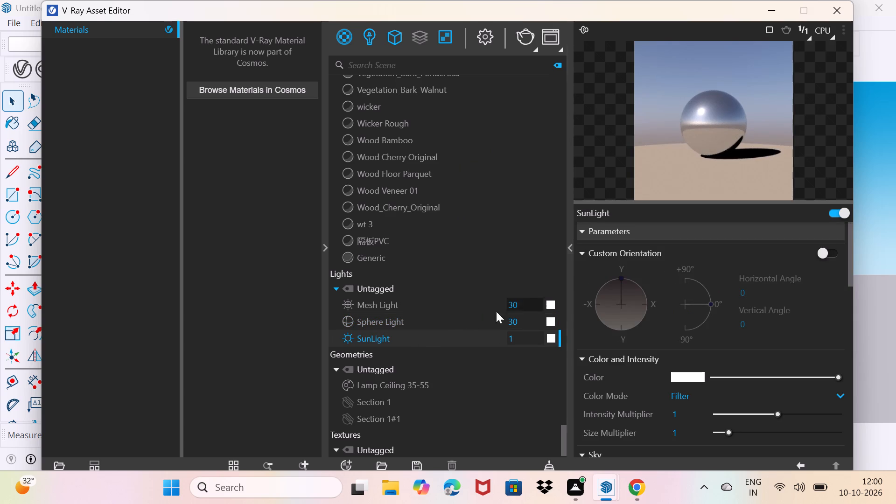
click(397, 305)
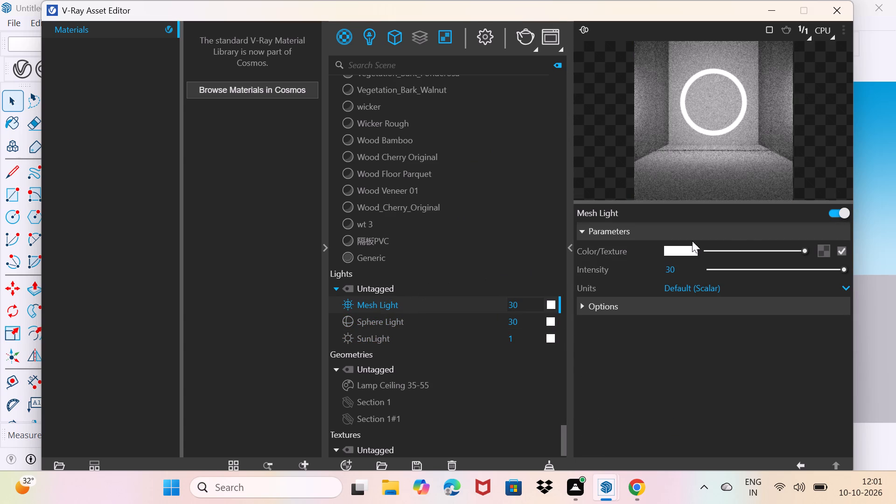
click(775, 12)
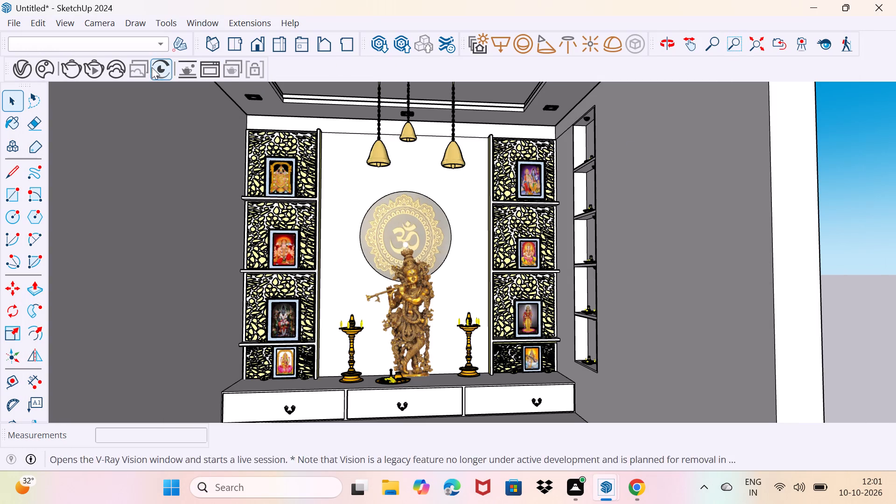
In the V-Ray render output settings, enable Safe Frame and set the aspect ratio to 4:3 - Picture.
click(21, 75)
click(478, 36)
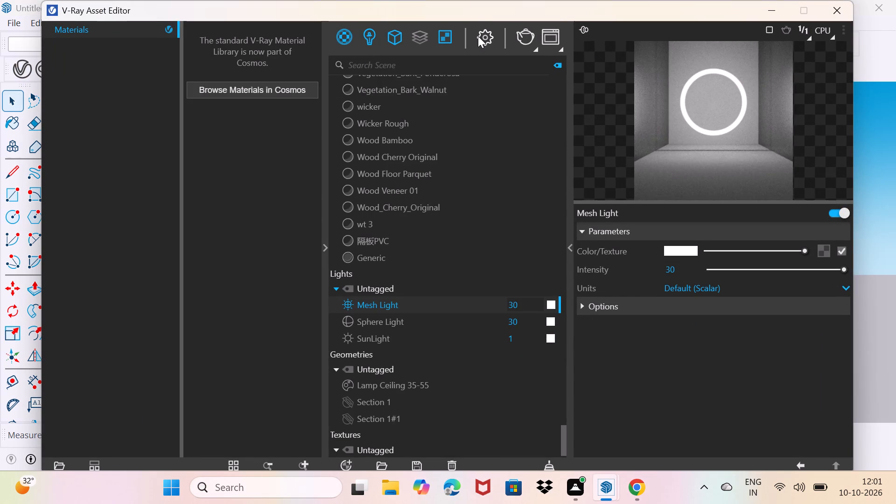
click(522, 191)
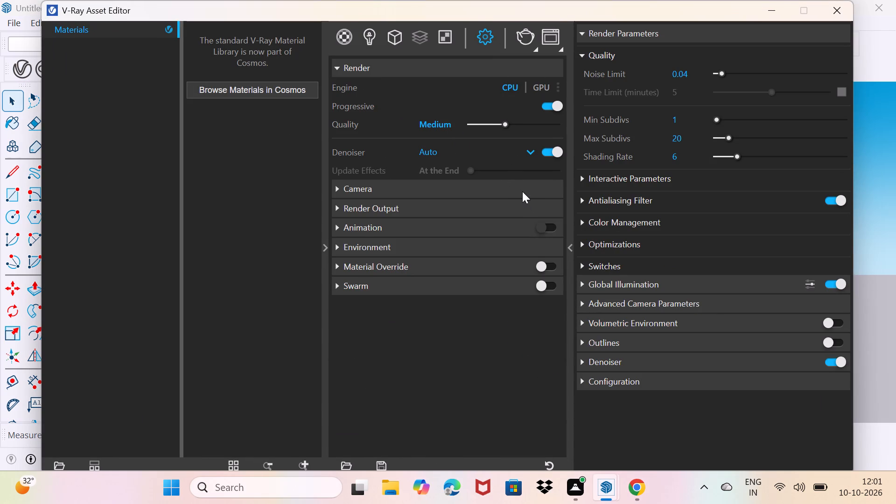
click(405, 401)
scroll(416, 350, down, 3)
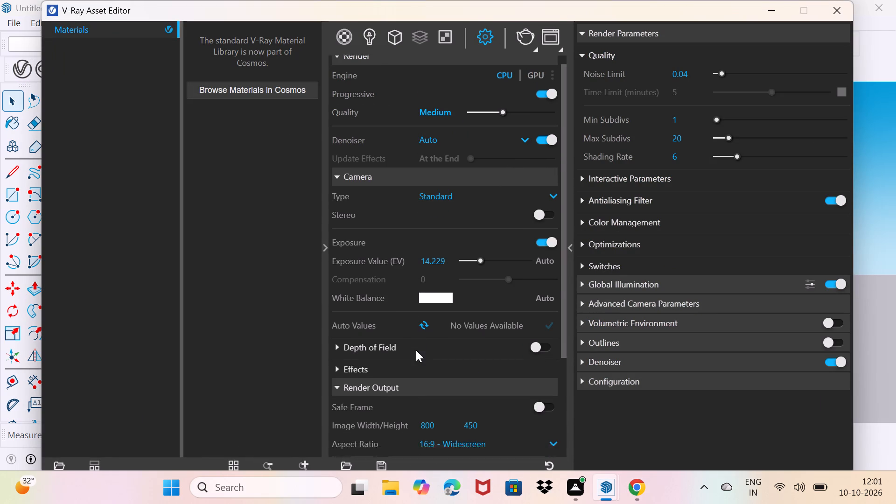
scroll(416, 350, down, 2)
click(545, 271)
click(501, 307)
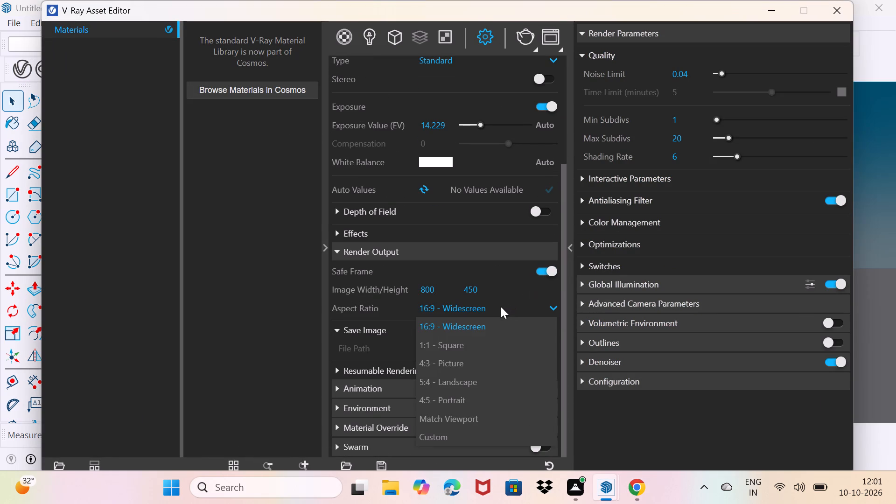
click(463, 364)
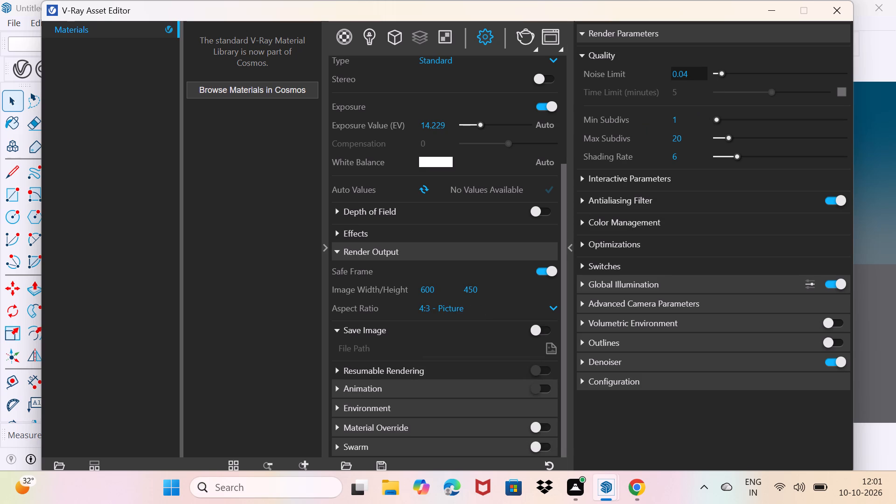
Set the render quality's Noise Limit to 0.06 and Max Subdivs to 70.
click(697, 70)
key(BackSpace)
key(6)
click(693, 138)
key(BackSpace)
key(BackSpace)
key(BackSpace)
text(70)
key(Return)
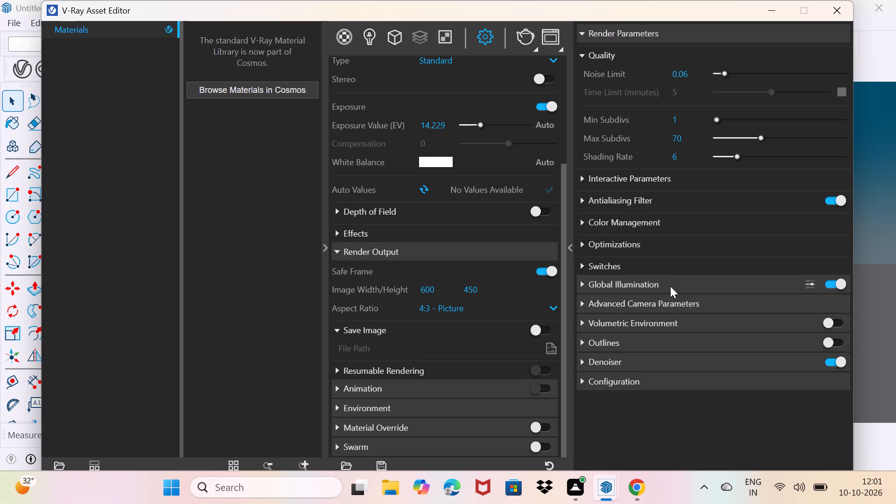
Set the Opacity Depth to 70 in the render optimization parameters.
click(618, 325)
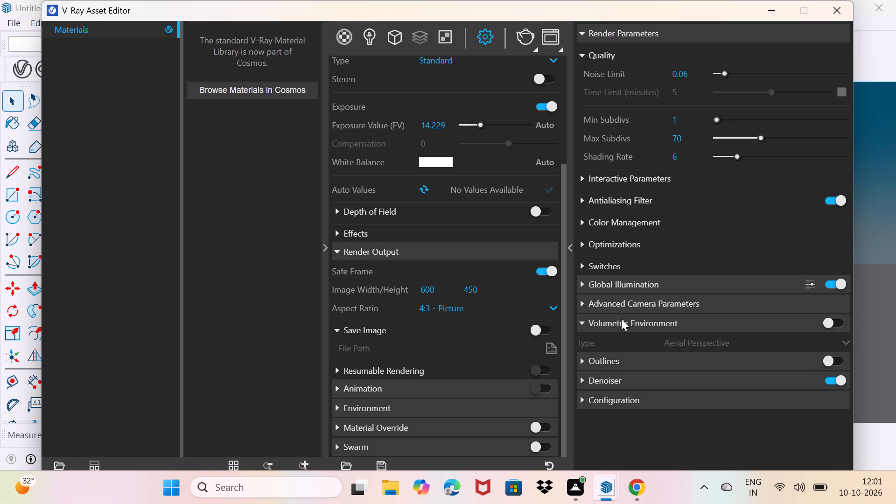
click(630, 307)
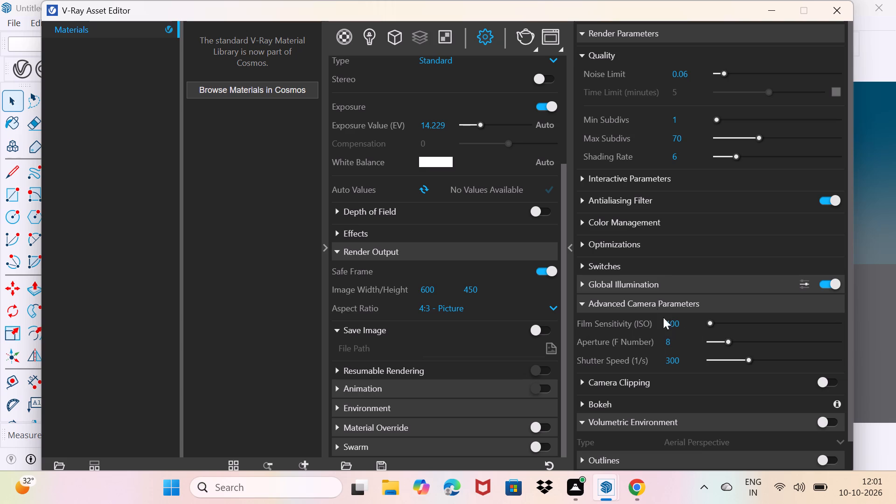
click(614, 234)
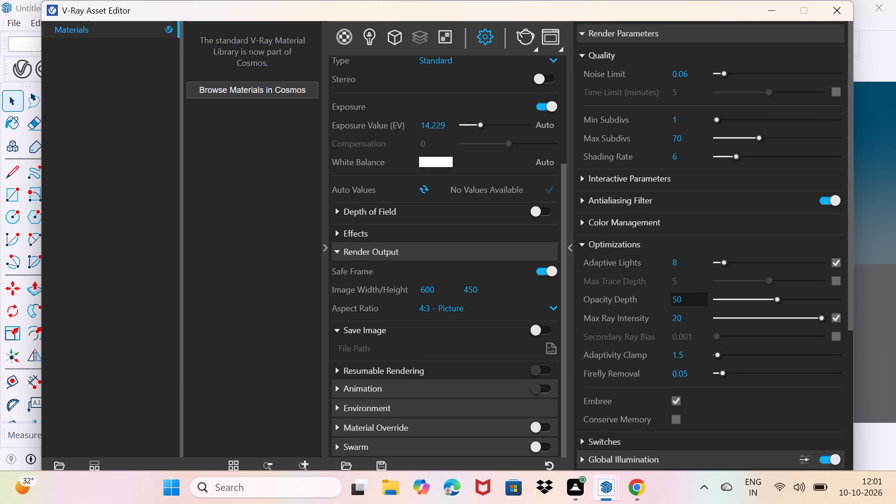
click(684, 301)
key(BackSpace)
key(BackSpace)
text(70)
key(Return)
Start the V-Ray render of the framed shrine view.
click(518, 42)
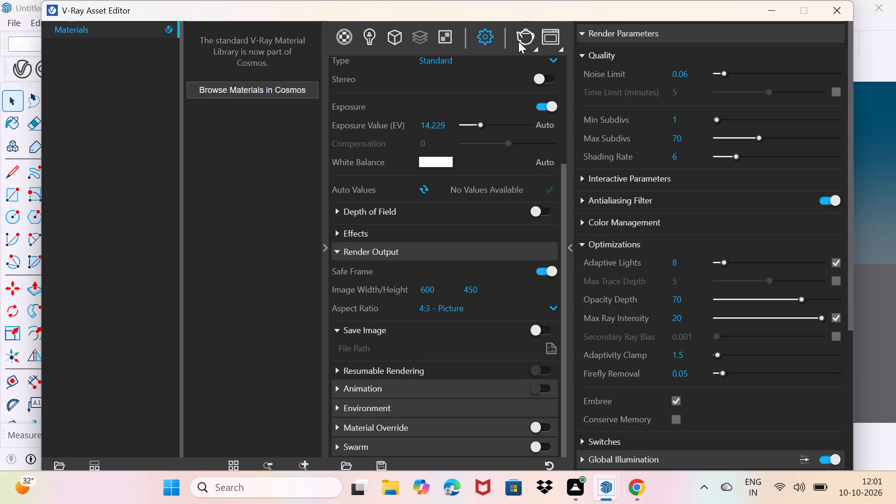
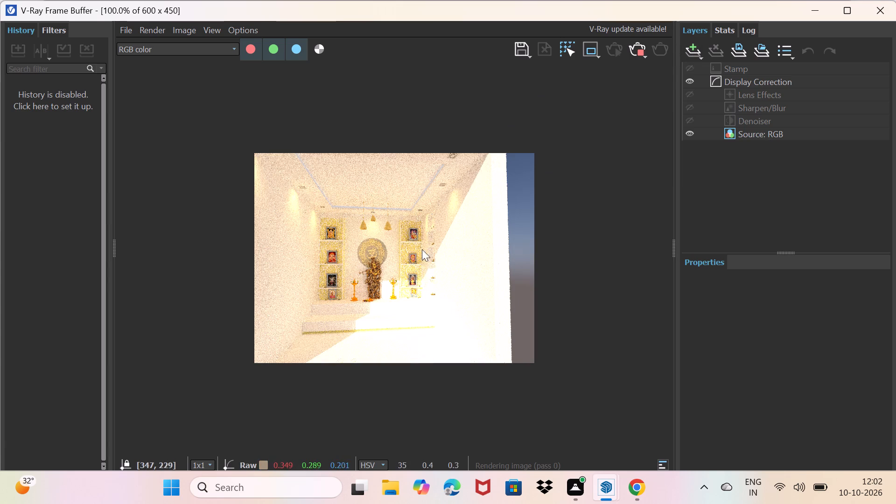
Minimise the V-Ray Frame Buffer and the Asset Editor to return to the shrine model.
click(812, 13)
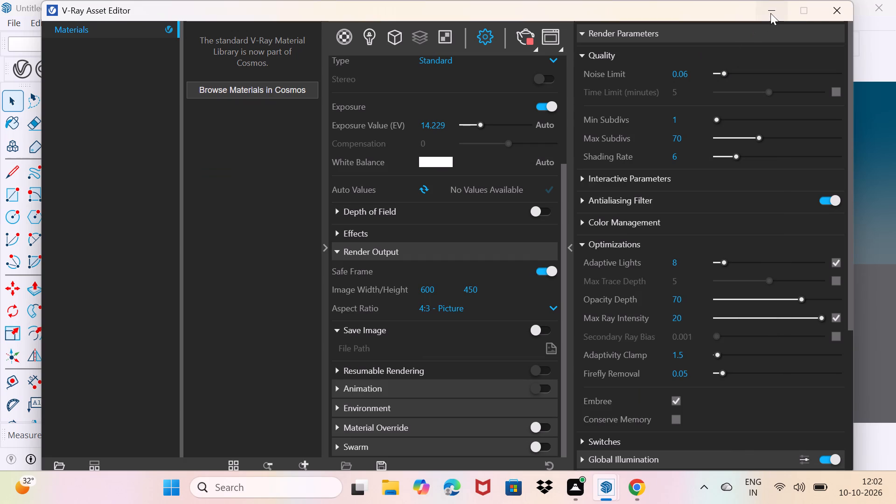
click(772, 10)
Erase the short seam edge between the right wall's front end and the floor slab at the room's open front.
middle_drag(568, 148, 539, 228)
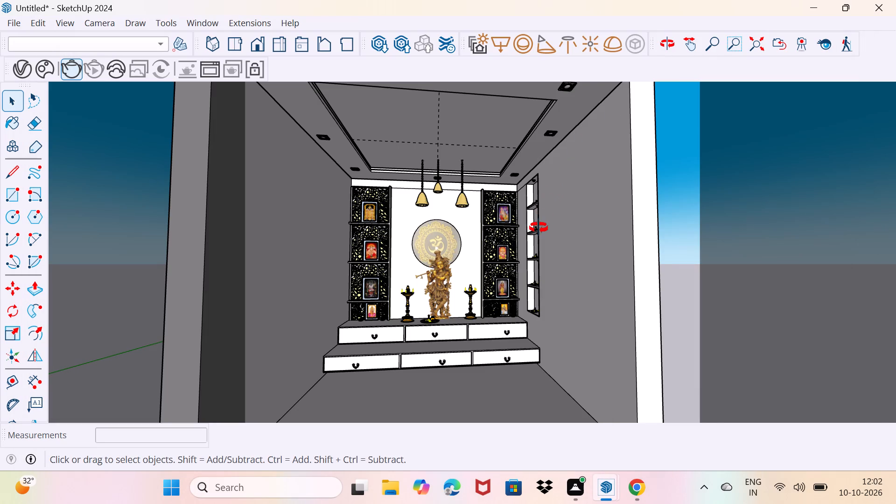
middle_drag(539, 228, 536, 237)
scroll(527, 229, down, 3)
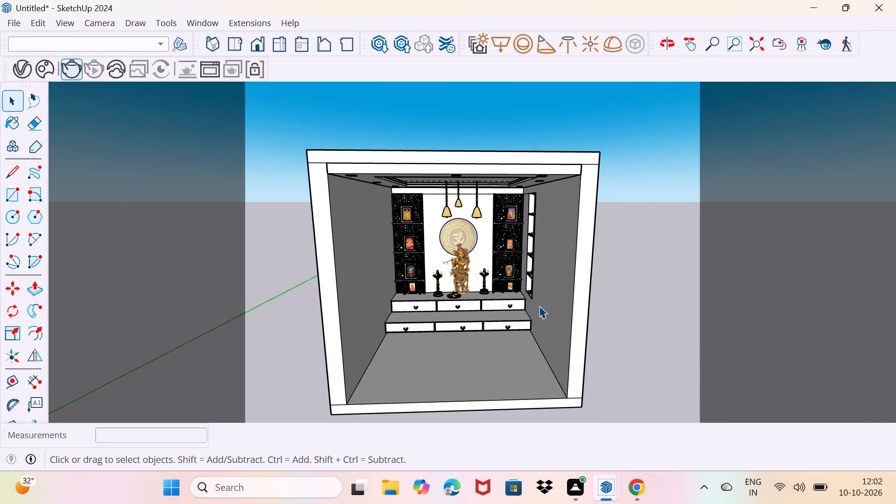
scroll(578, 328, down, 3)
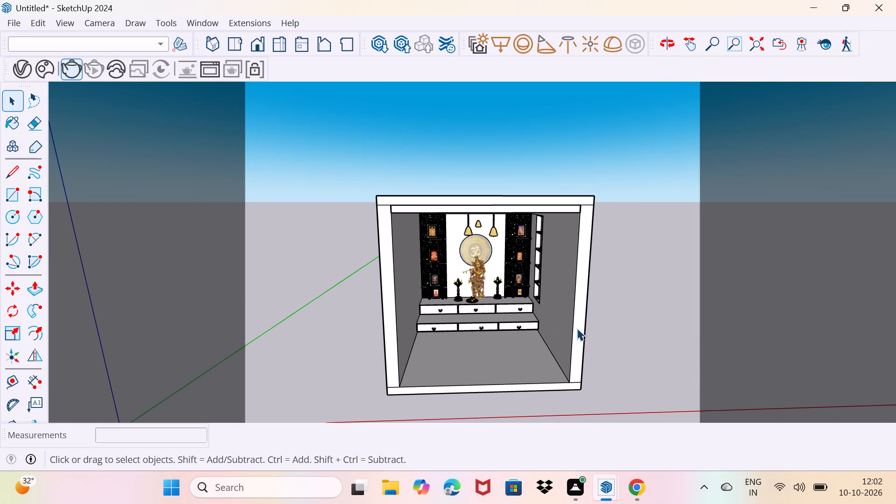
scroll(574, 324, up, 1)
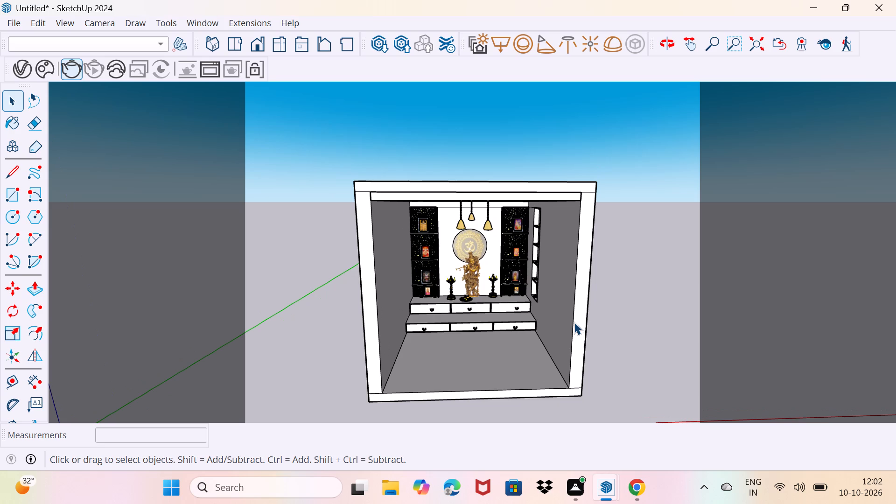
scroll(570, 387, up, 7)
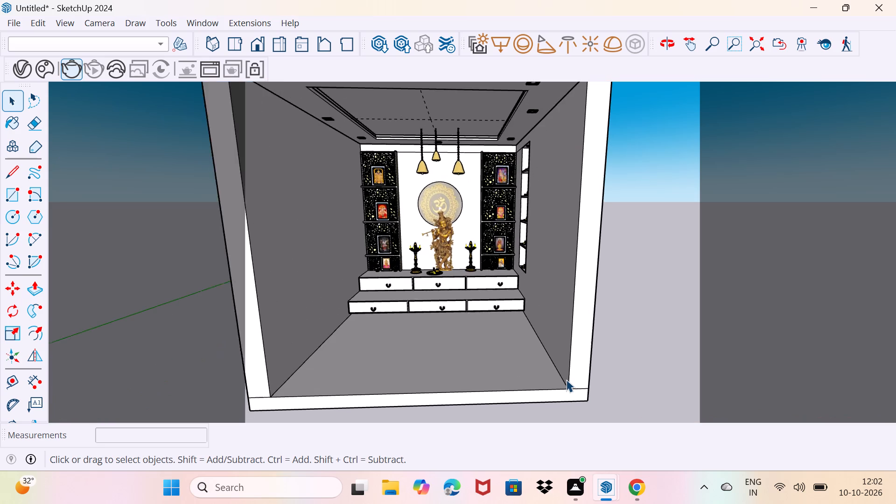
key(e)
click(574, 387)
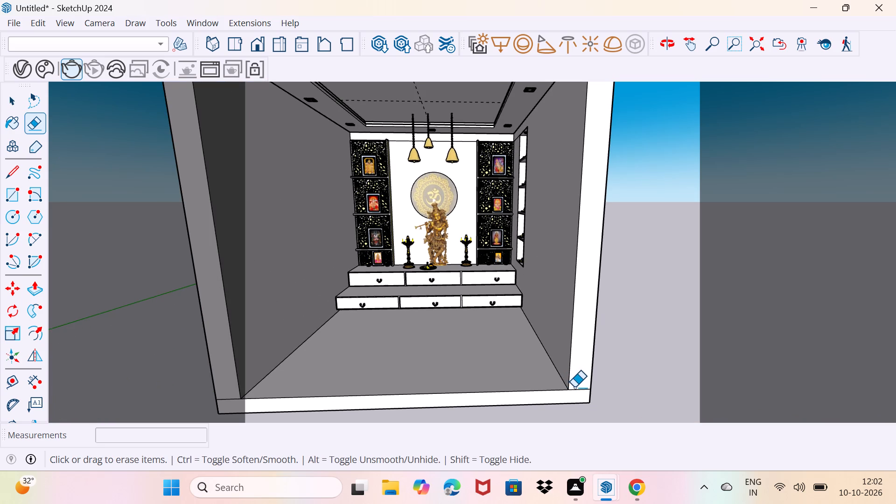
click(577, 388)
drag(576, 392, 580, 389)
drag(580, 389, 585, 382)
scroll(577, 392, up, 8)
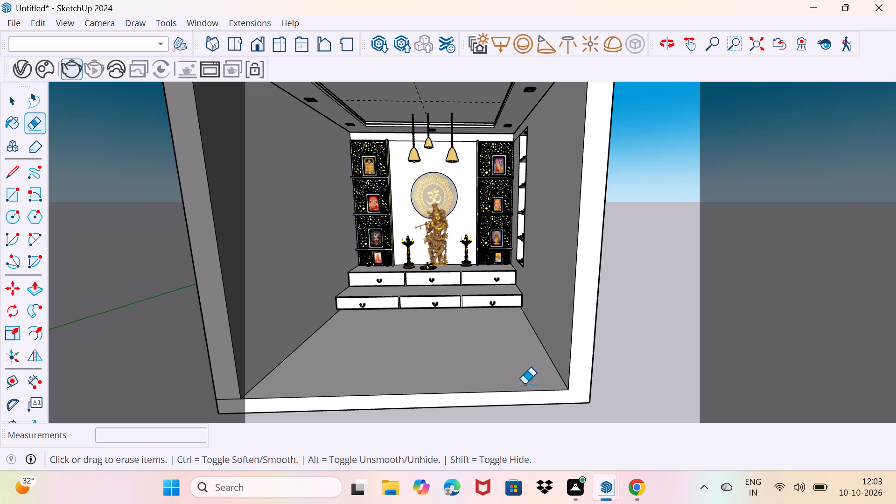
Erase the matching seam edge between the left wall's front end and the floor slab.
middle_drag(295, 376, 405, 338)
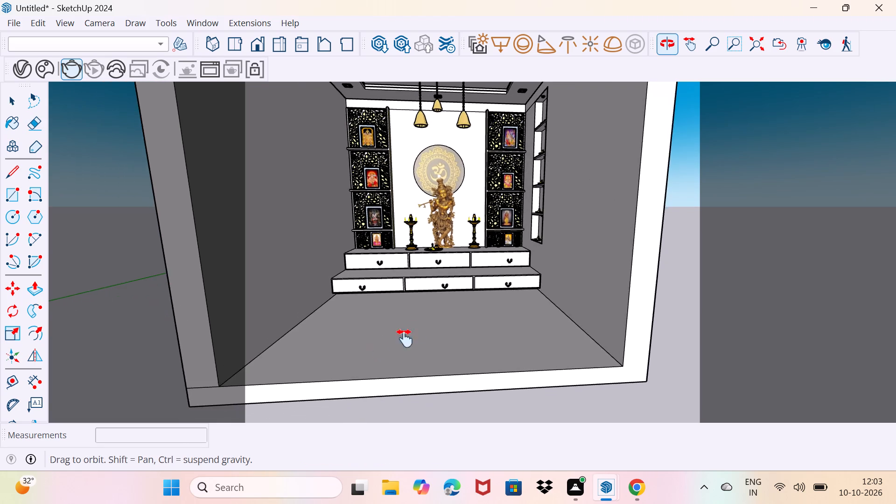
middle_drag(405, 338, 483, 329)
scroll(354, 364, up, 4)
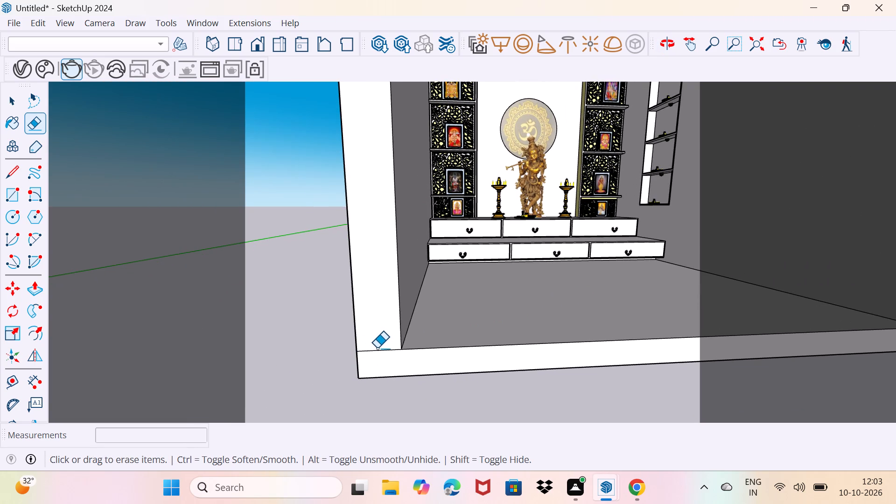
click(378, 349)
drag(378, 351, 387, 338)
scroll(382, 337, down, 10)
key(space)
Push/Pull the joined front end face of the side walls and floor outward by about 6' 5 13/16".
scroll(382, 337, down, 4)
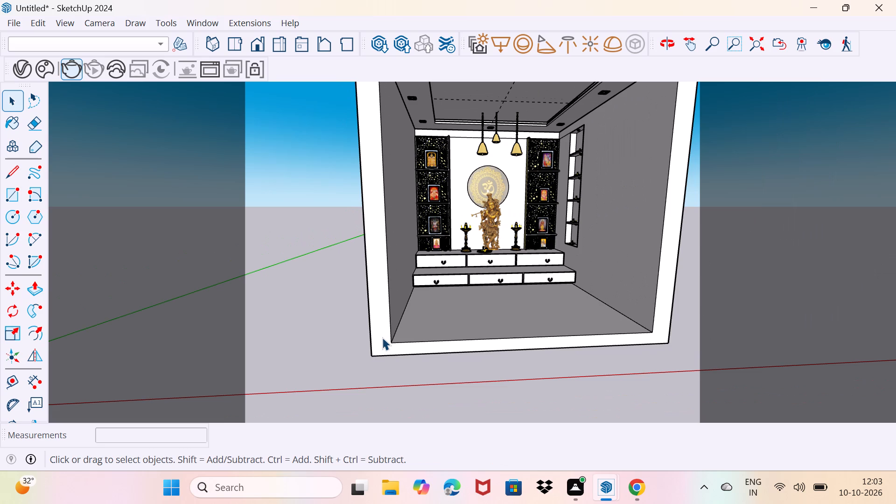
click(381, 320)
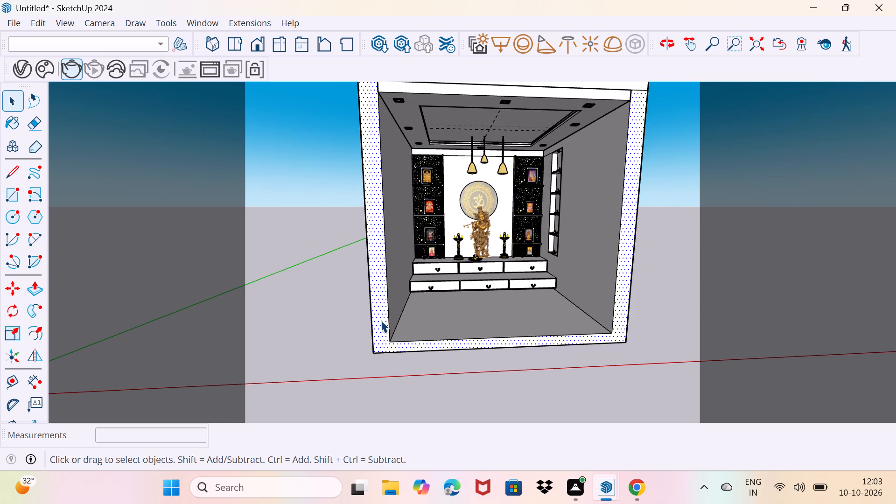
key(p)
click(384, 319)
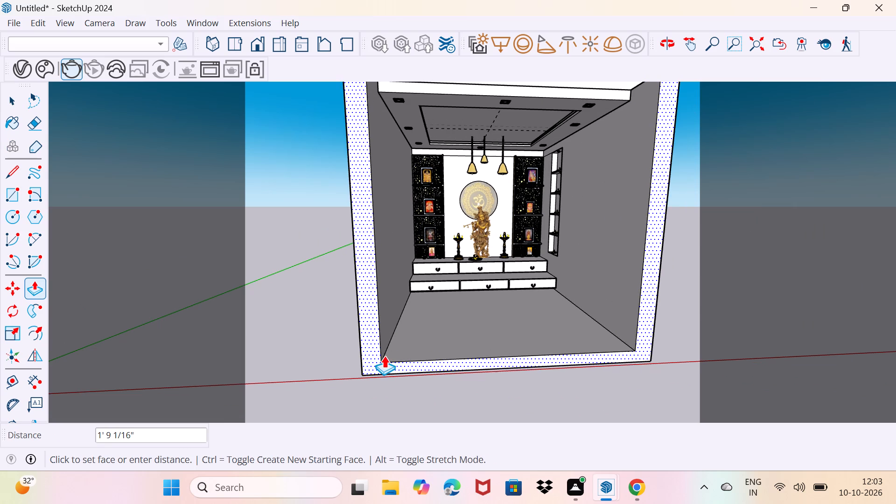
scroll(384, 356, down, 13)
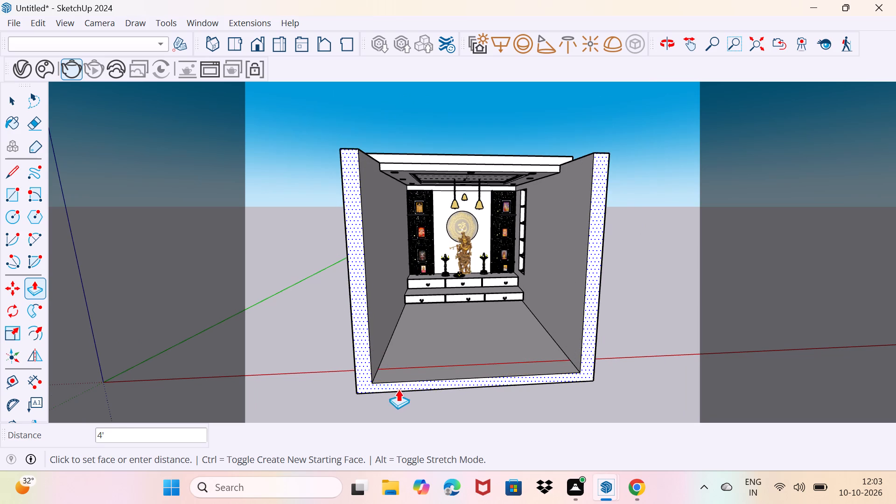
scroll(401, 406, down, 1)
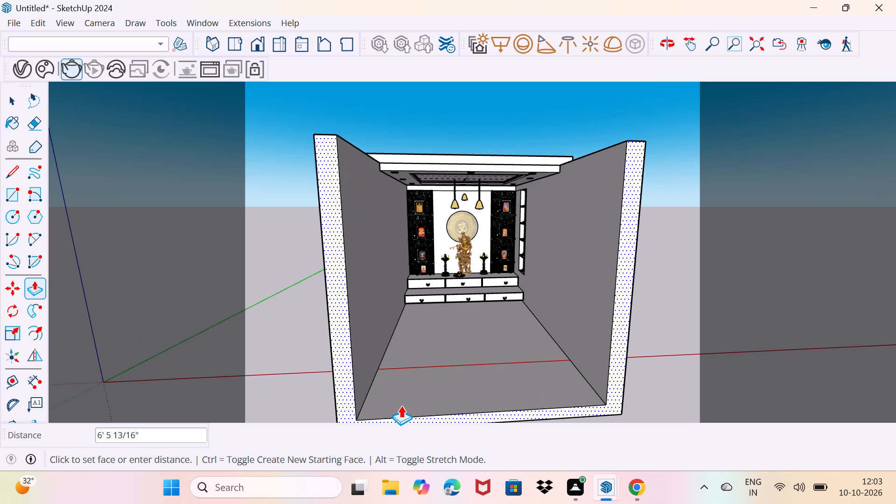
click(401, 405)
Push/Pull the roof slab's front face outward 6' 5 13/16", flush with the front ends of the extended walls.
scroll(437, 337, down, 1)
middle_drag(435, 343, 433, 351)
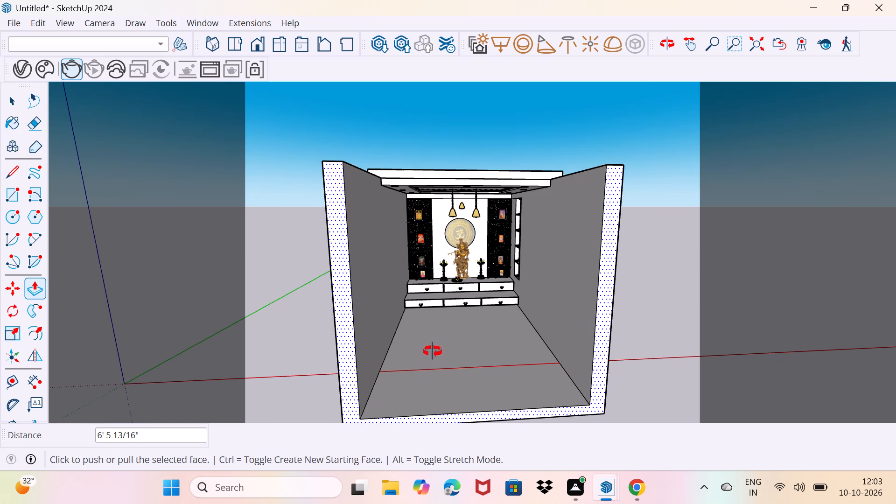
middle_drag(433, 351, 420, 386)
scroll(499, 221, up, 3)
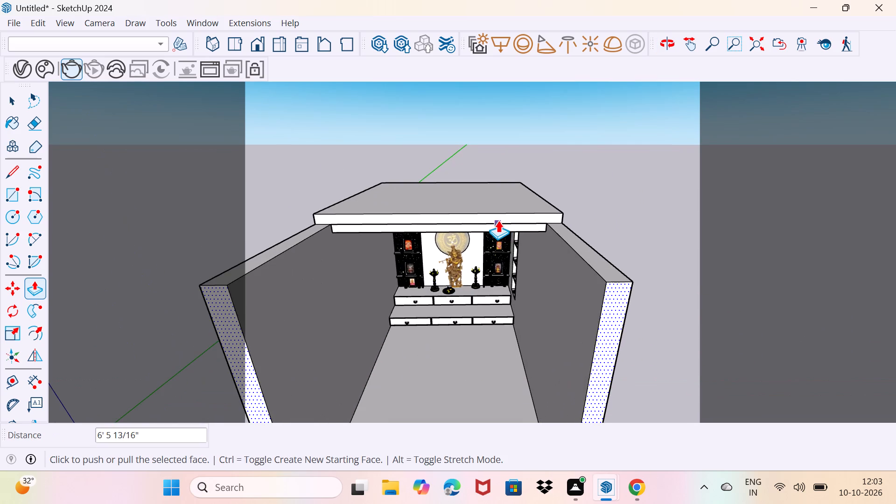
scroll(501, 213, up, 5)
key(space)
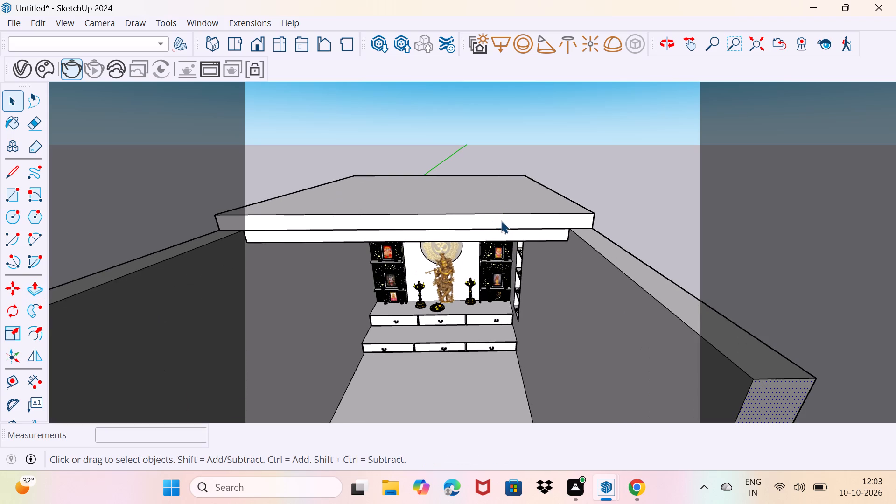
click(501, 221)
click(501, 221)
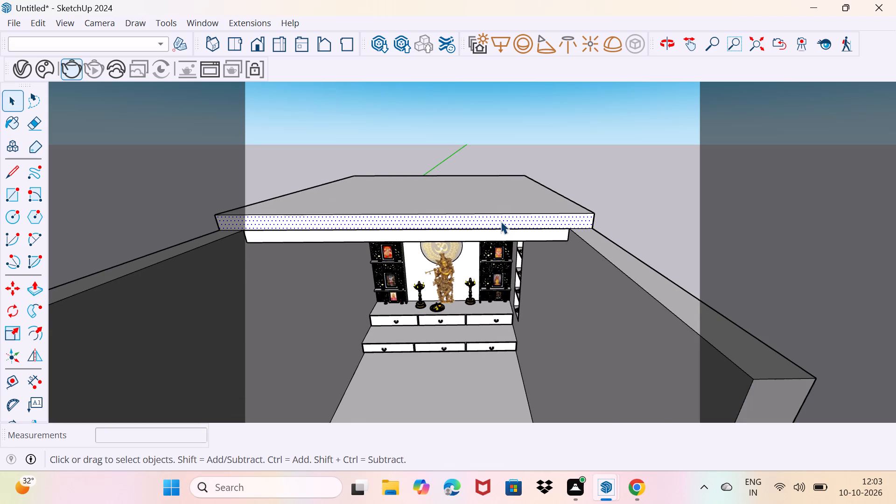
key(p)
click(502, 221)
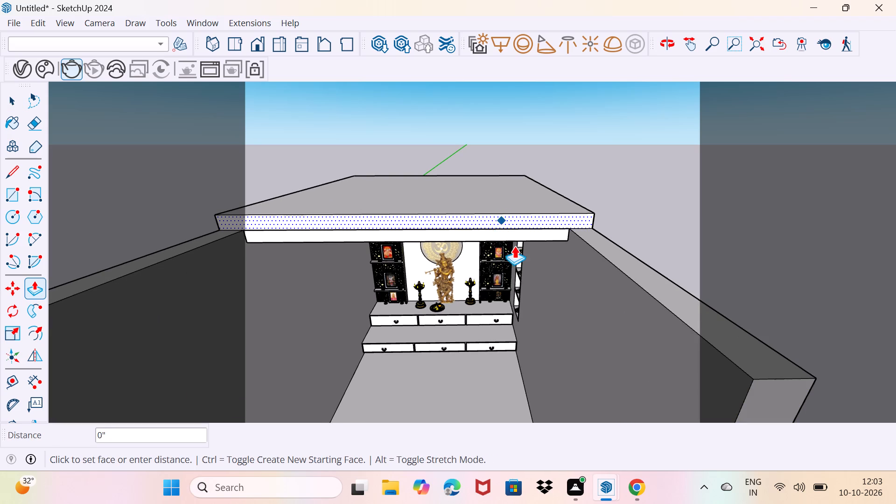
scroll(525, 266, down, 11)
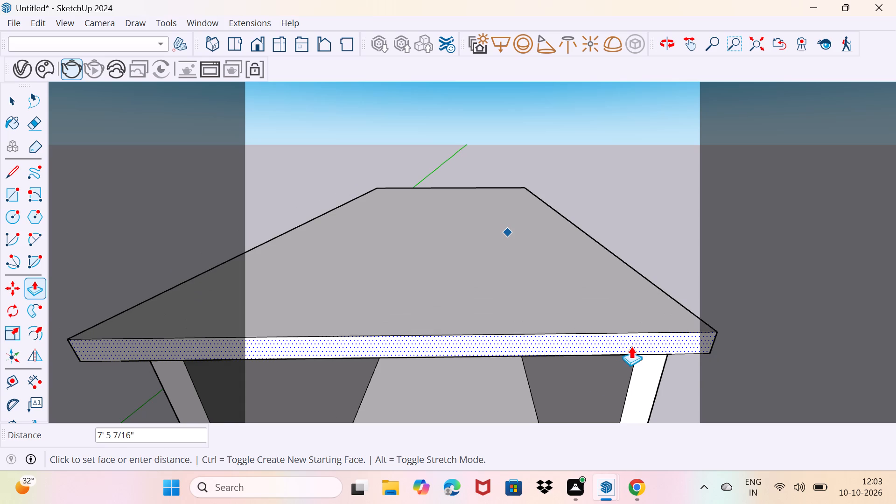
middle_drag(633, 349, 595, 239)
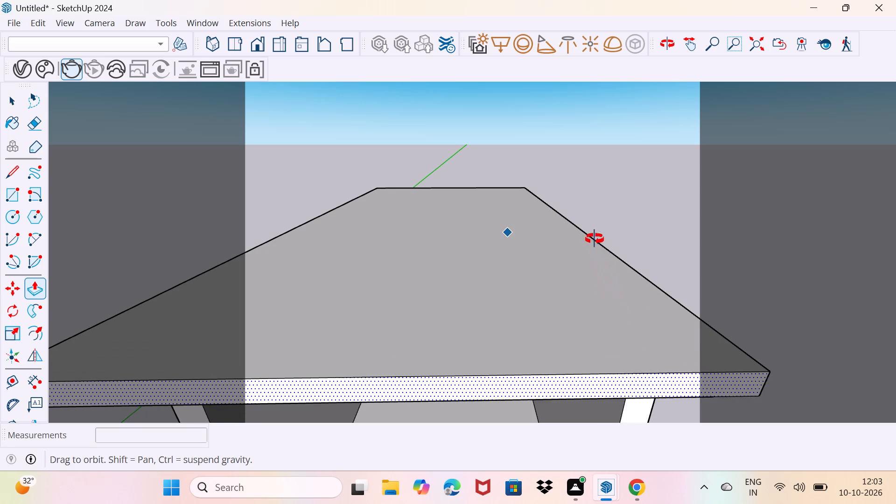
middle_drag(595, 239, 585, 217)
scroll(593, 246, down, 7)
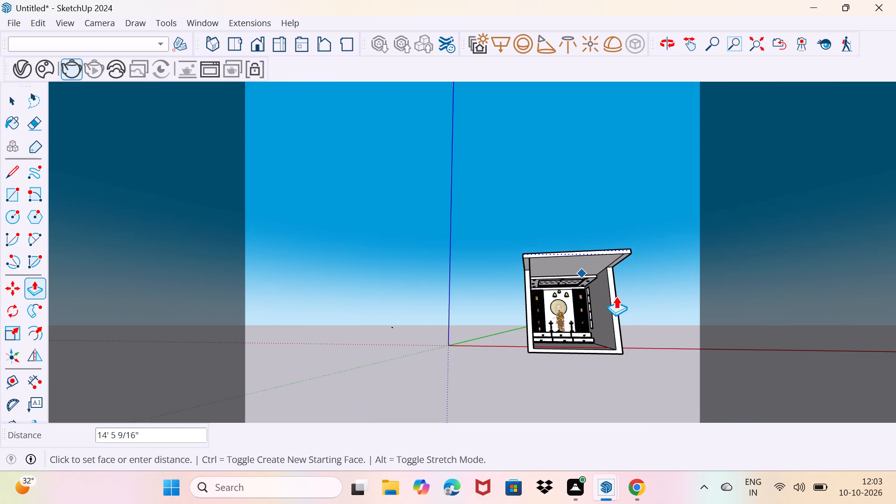
click(615, 297)
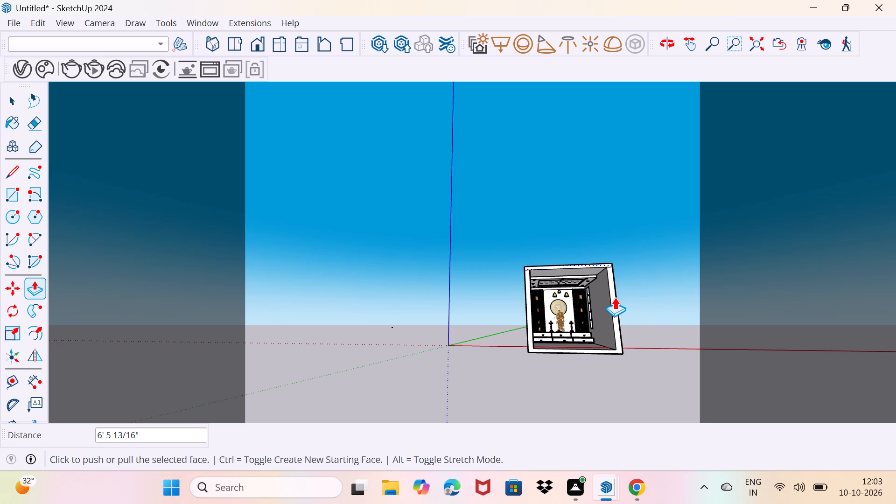
scroll(596, 313, up, 1)
key(space)
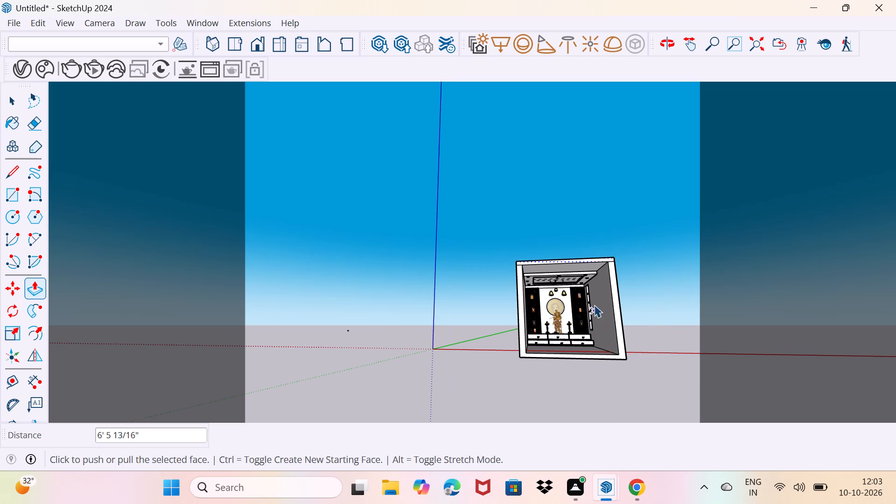
Draw an 11' 5 1/8" by 12' rectangle across the room's open front, from the upper left outer corner to the lower right inner corner.
scroll(583, 314, up, 4)
middle_drag(582, 310, 576, 330)
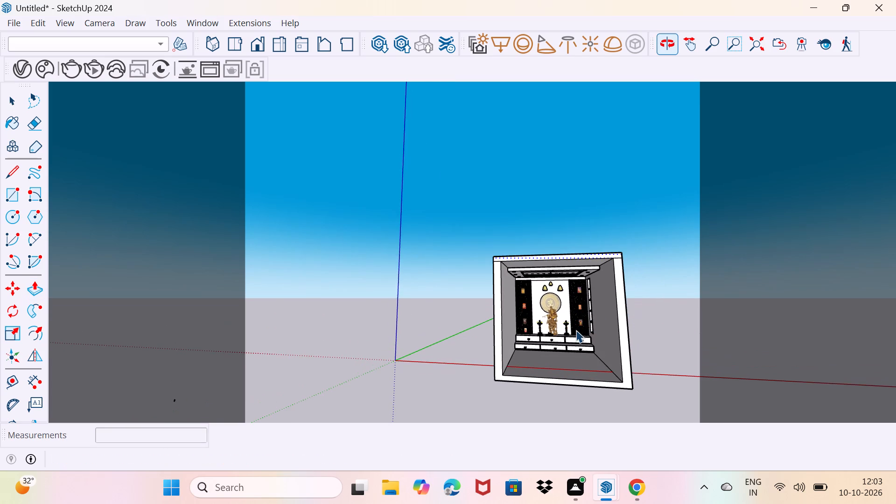
scroll(494, 273, up, 3)
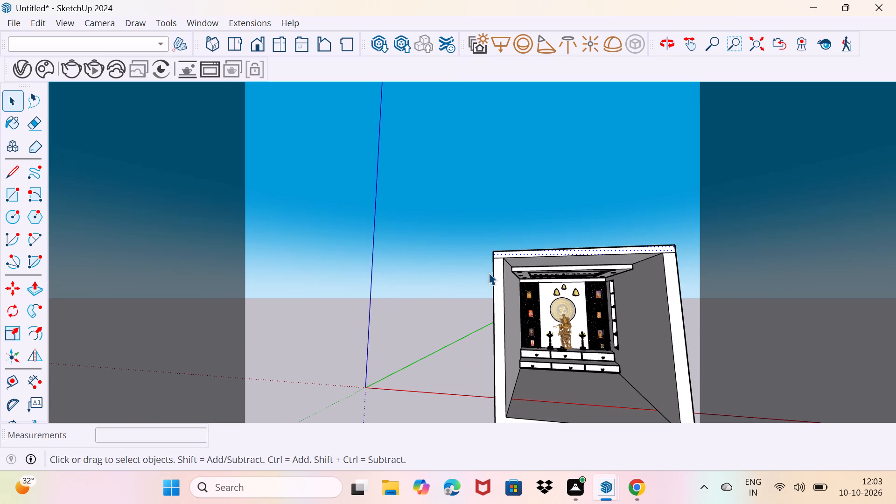
key(r)
click(492, 255)
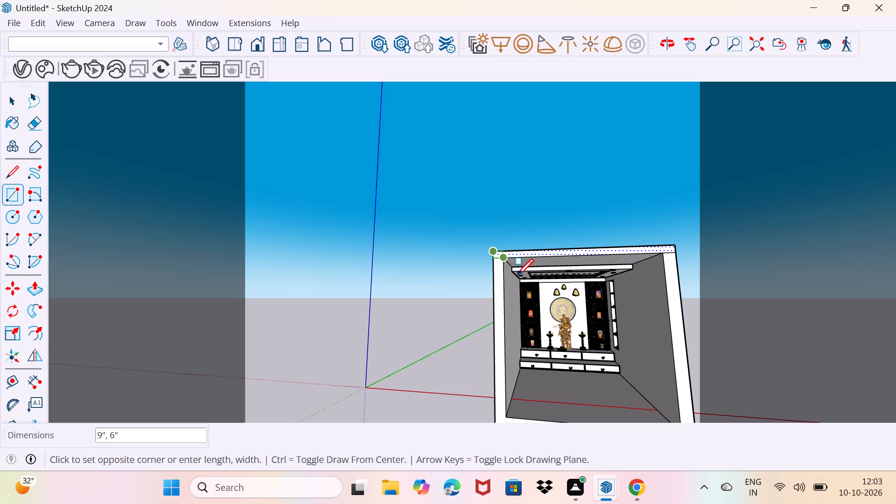
scroll(534, 297, down, 11)
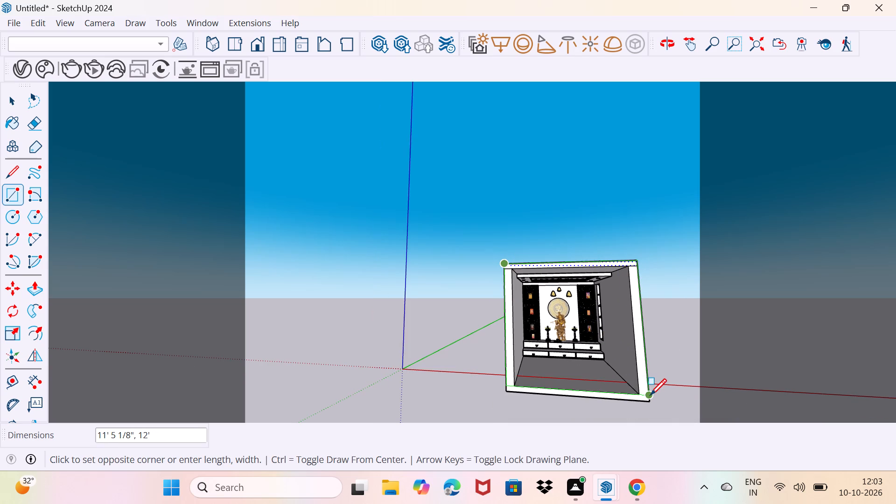
click(640, 396)
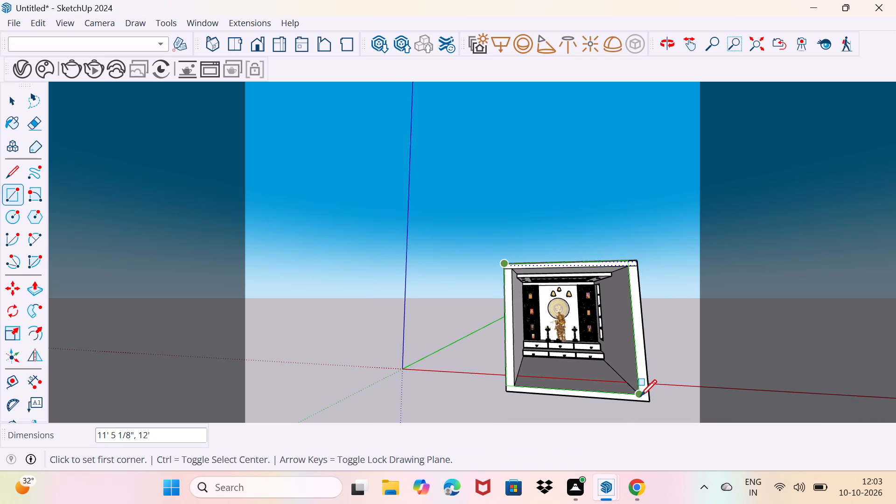
key(space)
scroll(595, 372, up, 5)
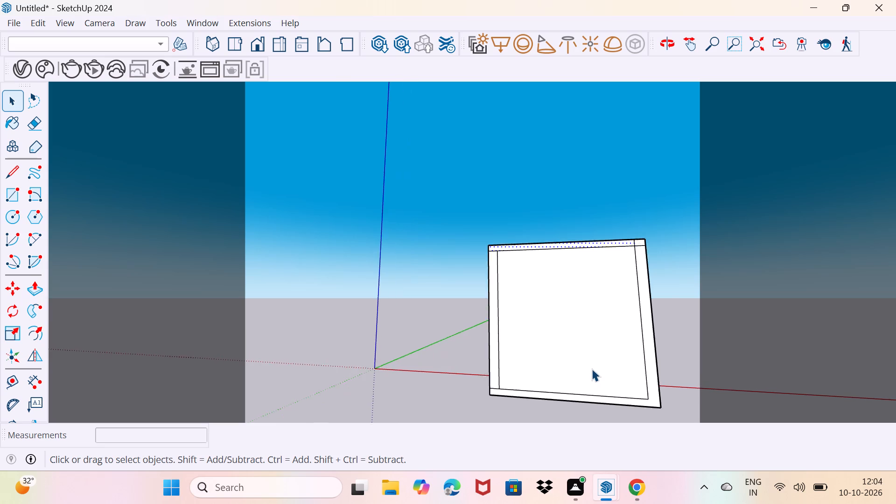
scroll(592, 369, up, 7)
middle_drag(577, 356, 628, 402)
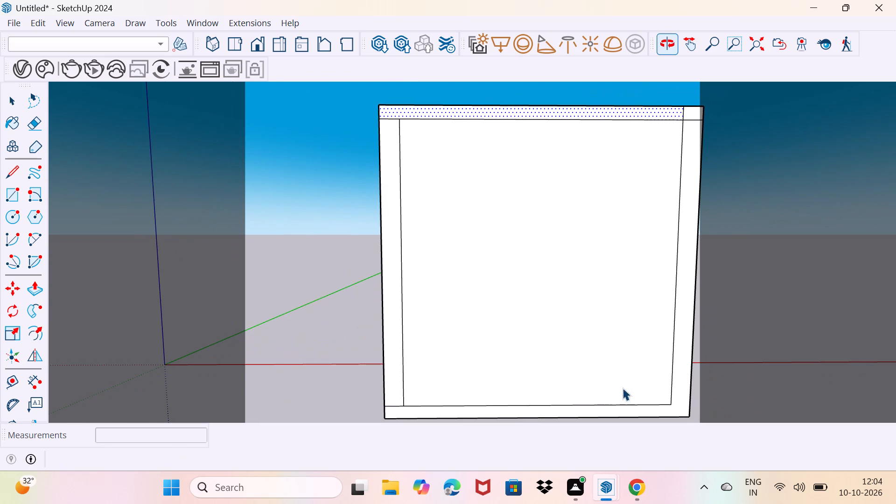
shift+middle_drag(610, 341, 551, 357)
scroll(478, 330, up, 3)
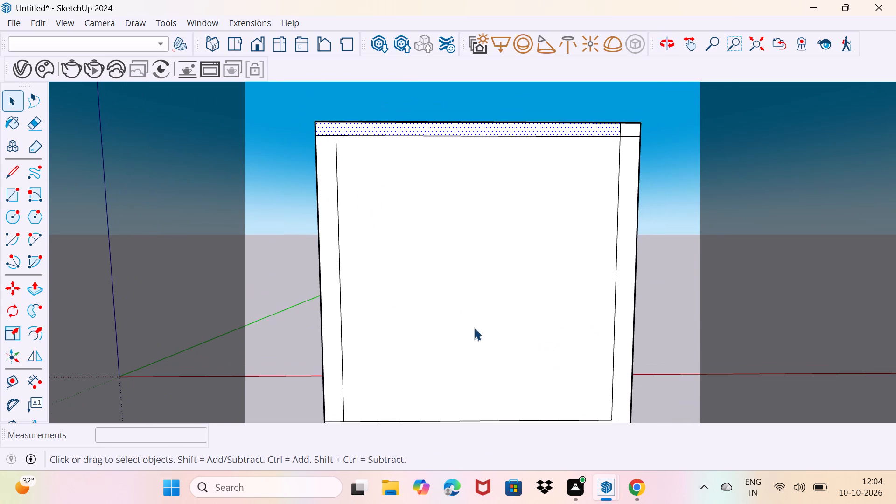
Start a non-interactive V-Ray render of the shrine from inside the enclosed room, with the idol, hanging bells, drawers and side shelves in frame.
scroll(474, 328, up, 19)
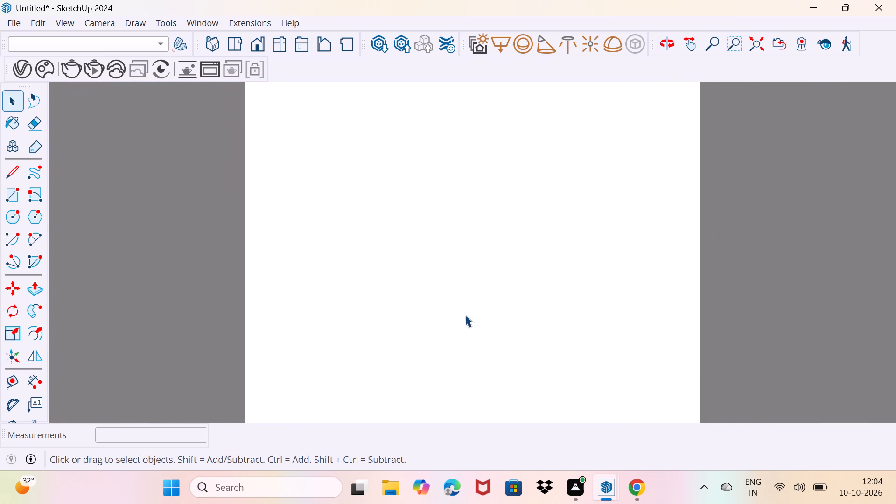
scroll(465, 315, up, 19)
scroll(468, 310, up, 13)
scroll(468, 310, down, 2)
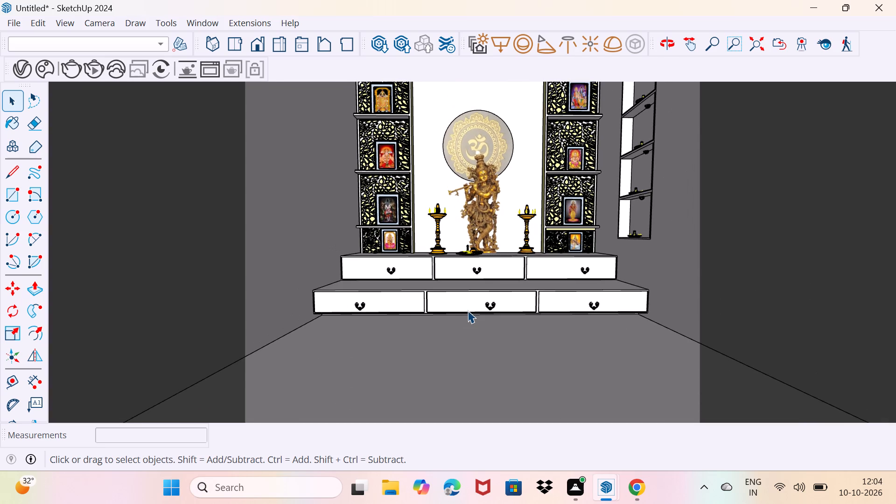
scroll(468, 310, down, 4)
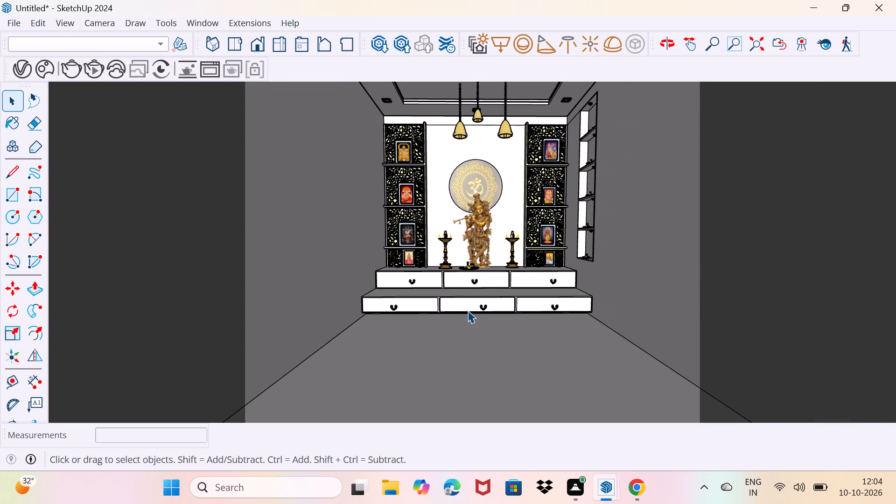
middle_drag(468, 310, 485, 355)
middle_drag(484, 349, 477, 381)
middle_drag(474, 376, 480, 361)
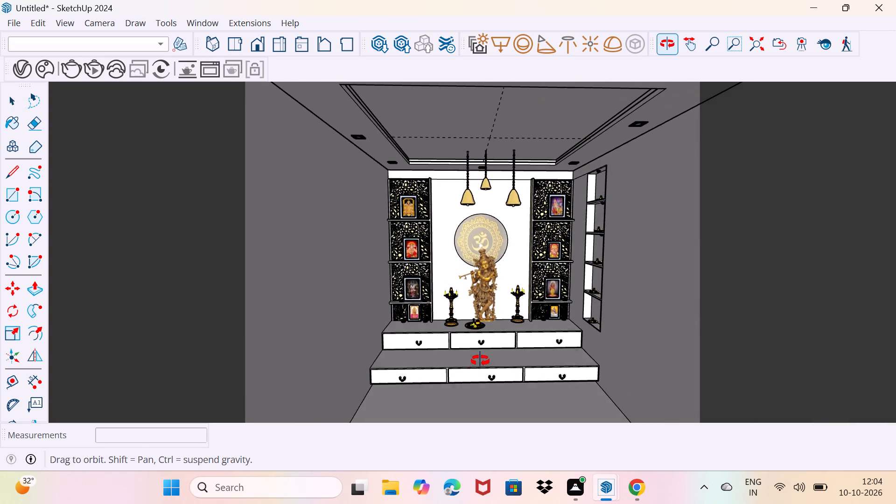
middle_drag(480, 361, 481, 359)
scroll(478, 355, up, 2)
middle_drag(478, 354, 475, 387)
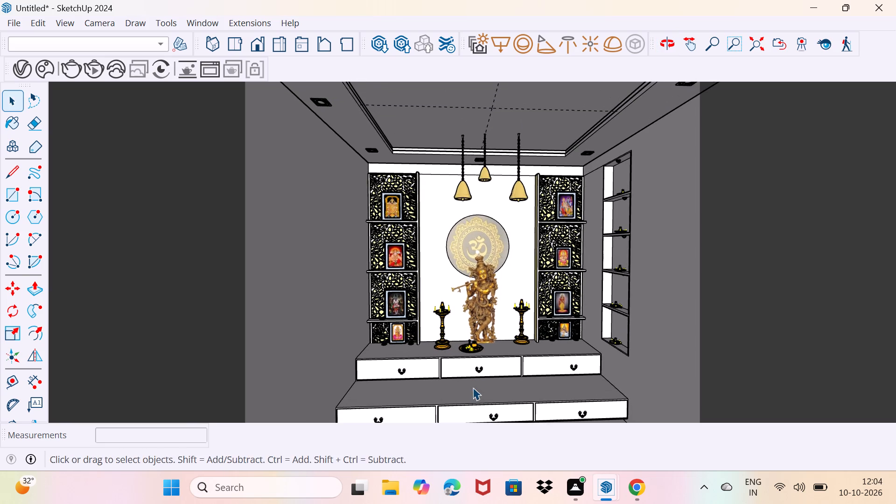
middle_drag(473, 387, 477, 371)
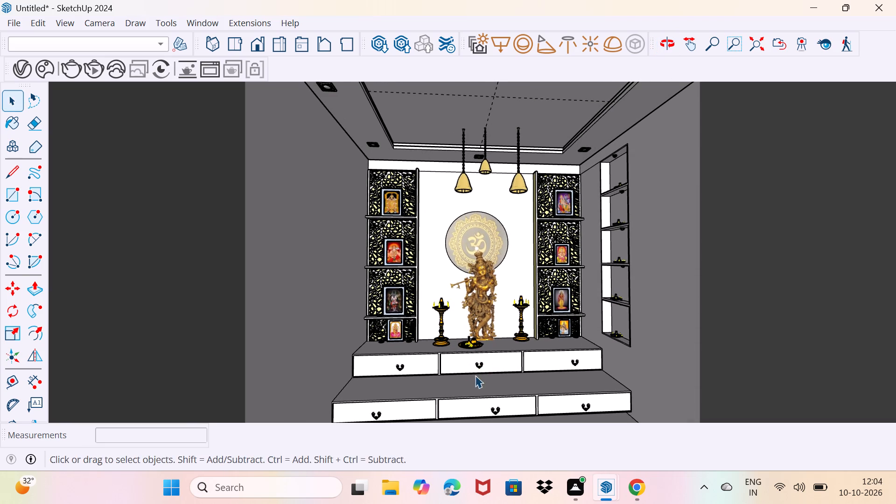
middle_drag(475, 375, 483, 364)
middle_drag(461, 378, 474, 376)
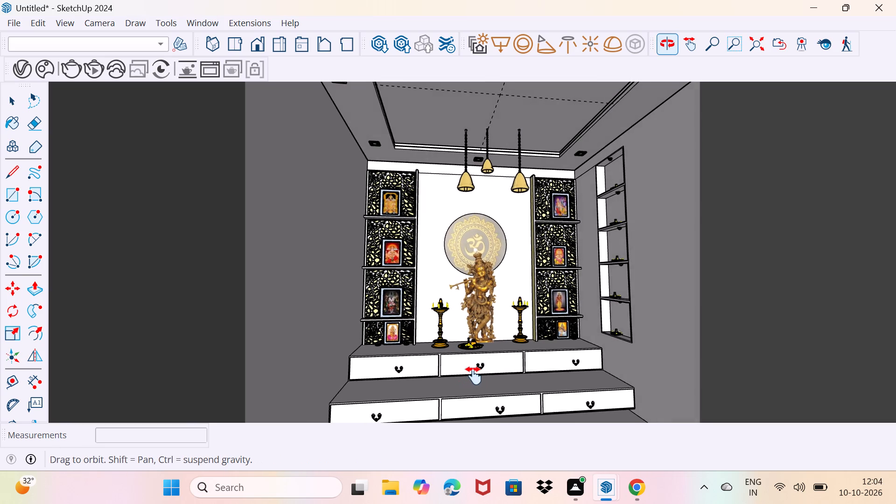
middle_drag(474, 376, 449, 371)
middle_drag(460, 377, 466, 376)
scroll(467, 369, up, 1)
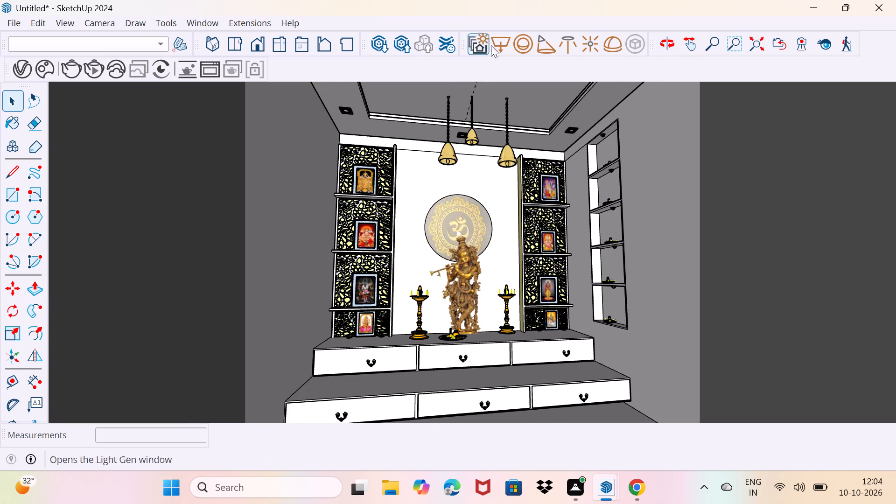
click(70, 69)
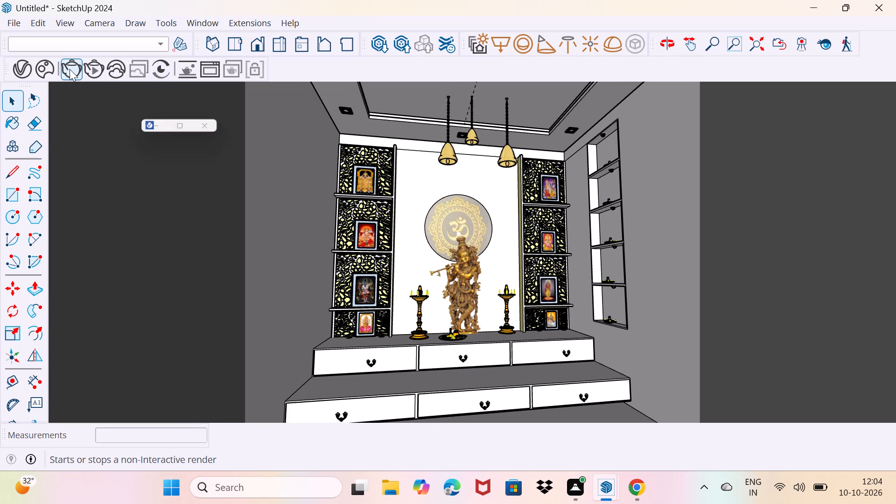
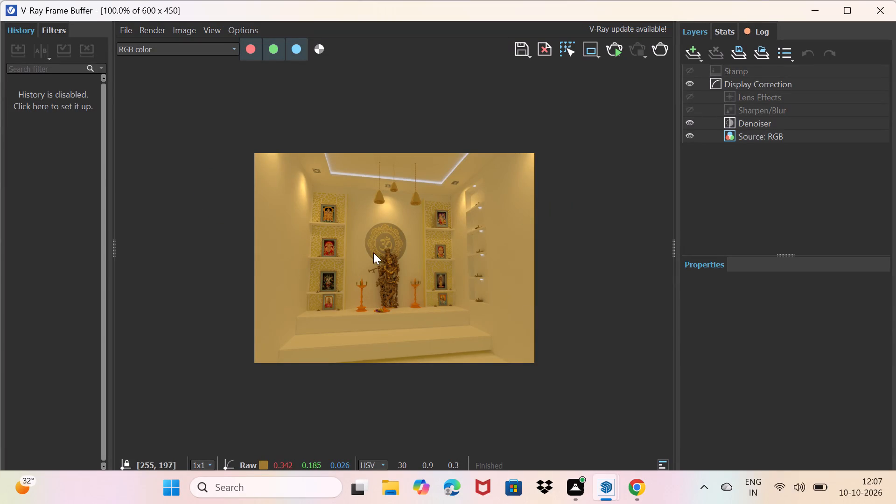
Examine the finished shrine render up close for the brightness and colour of its lighting.
scroll(371, 251, up, 2)
scroll(371, 251, down, 3)
scroll(376, 246, up, 2)
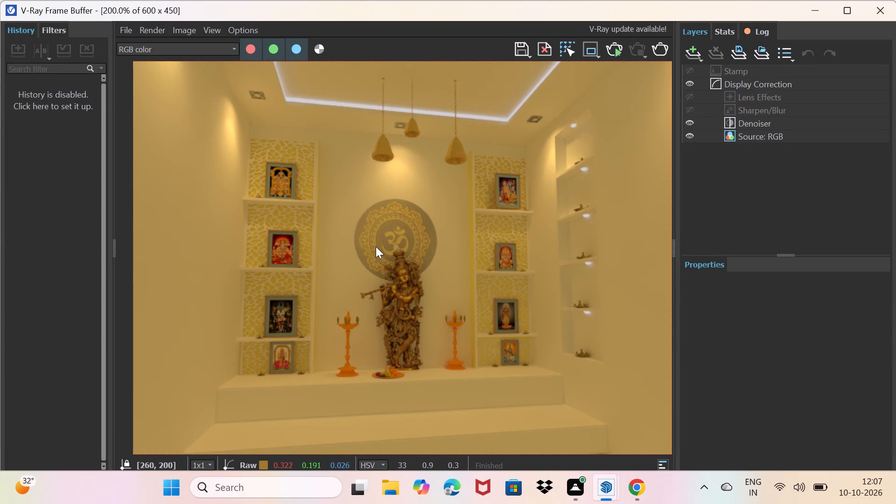
scroll(373, 250, down, 1)
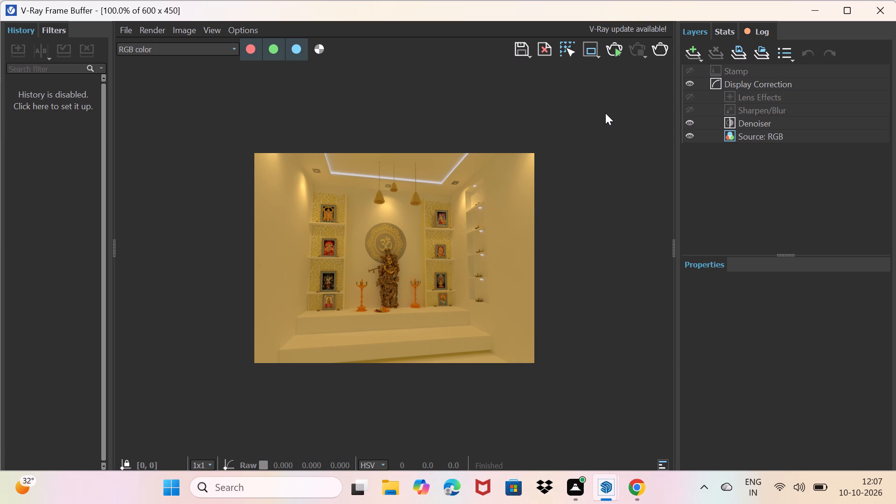
click(806, 7)
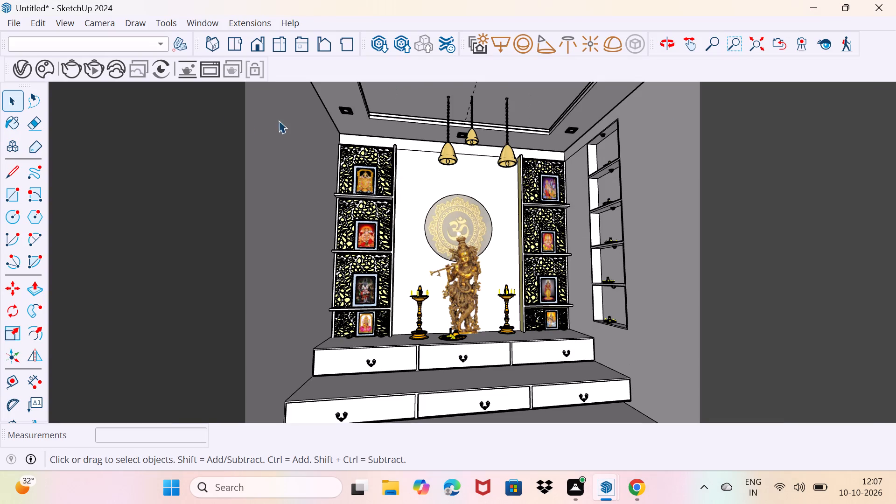
Look through the scene's V-Ray materials, previewing several such as Color_A6, SandyBrown and LightSalmon.
click(24, 74)
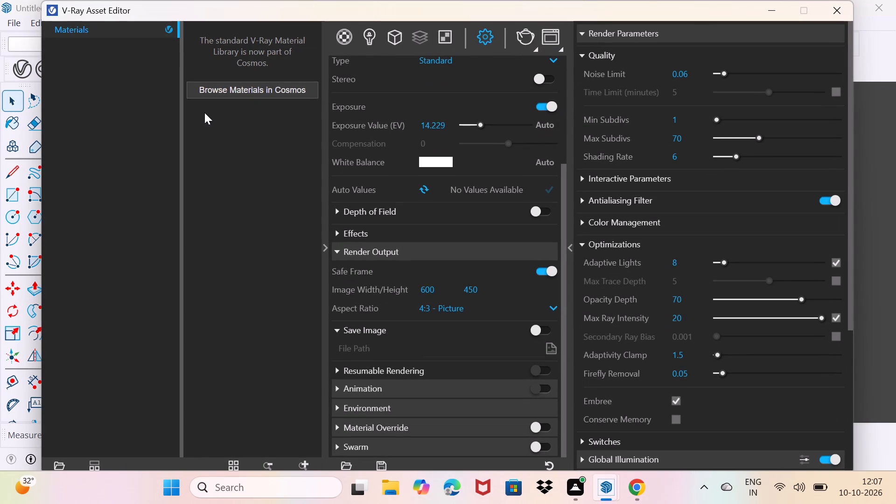
click(485, 41)
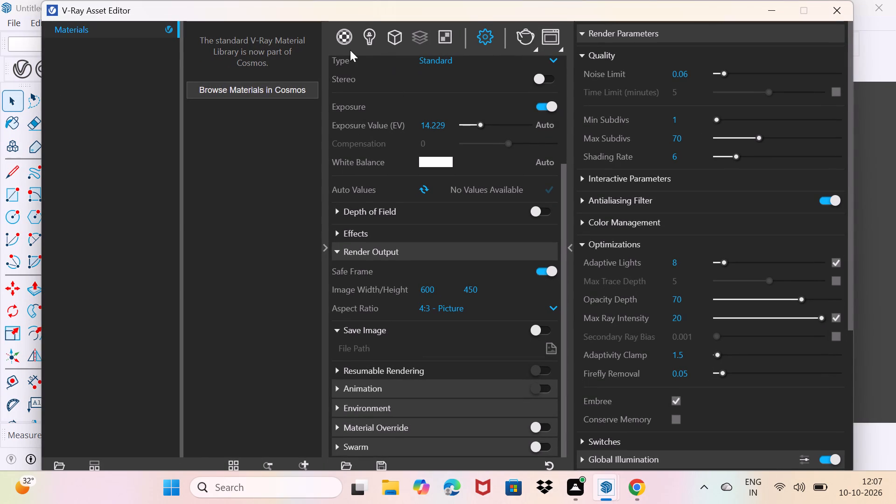
click(343, 35)
scroll(400, 200, down, 3)
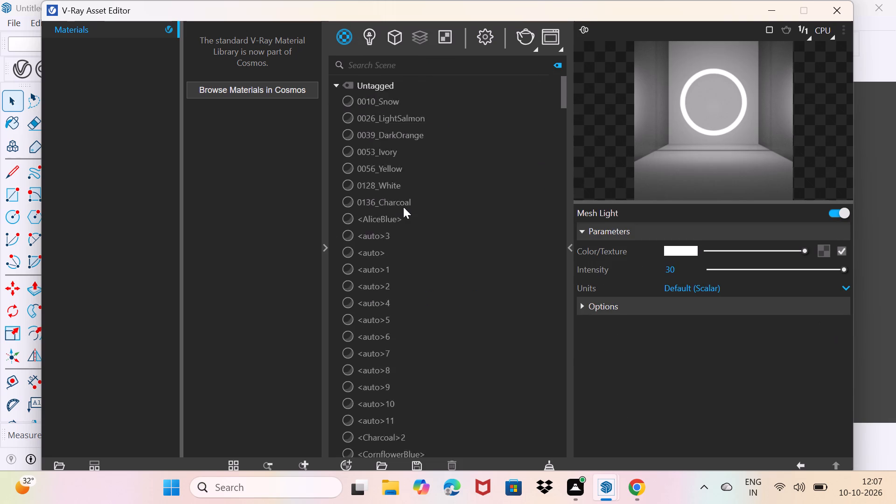
scroll(403, 207, down, 13)
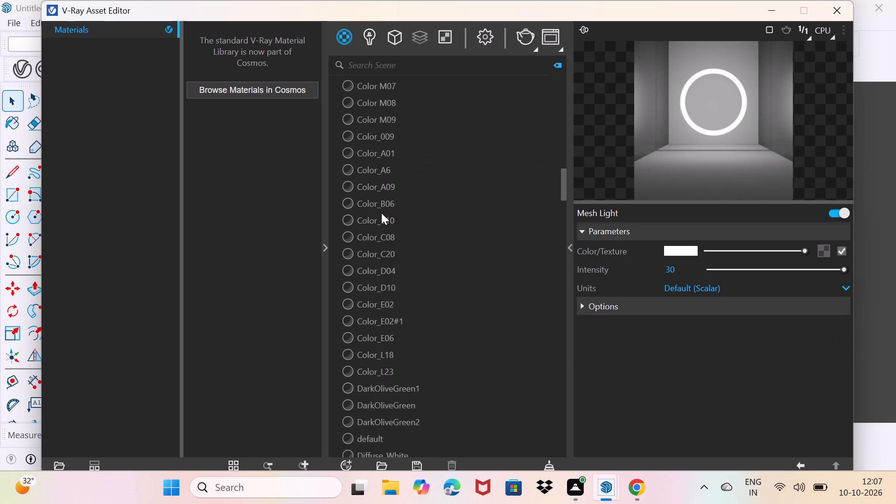
click(381, 213)
click(381, 203)
click(375, 172)
scroll(366, 144, up, 4)
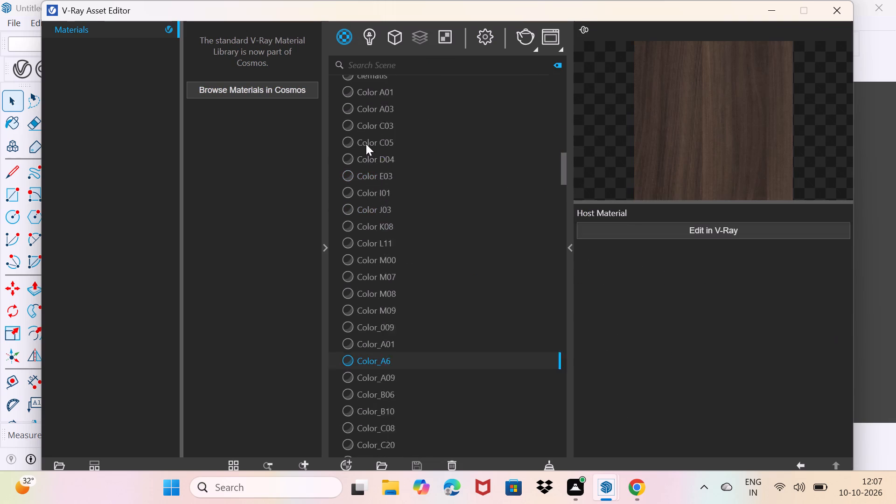
scroll(366, 144, up, 5)
click(373, 133)
click(370, 119)
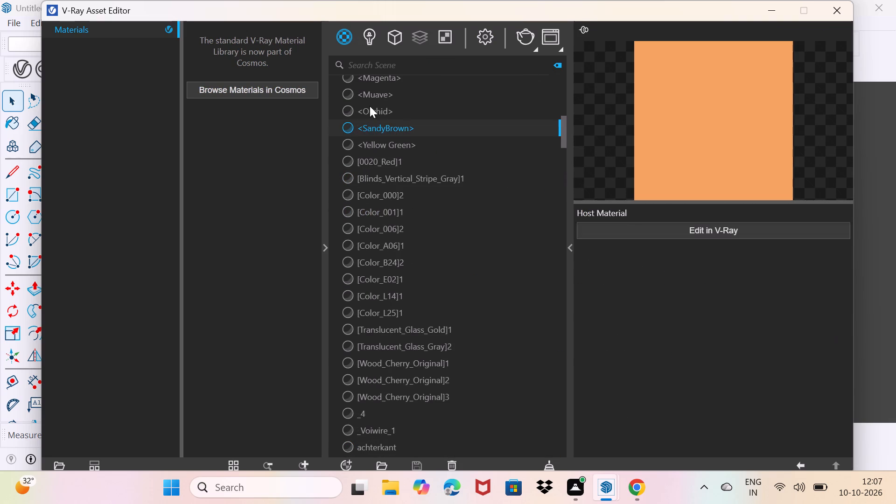
scroll(370, 106, up, 13)
click(369, 111)
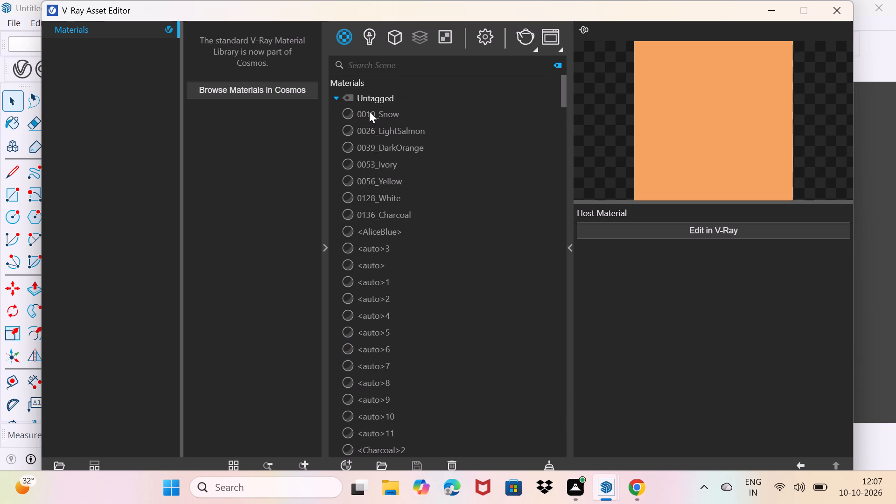
click(369, 122)
scroll(385, 150, down, 12)
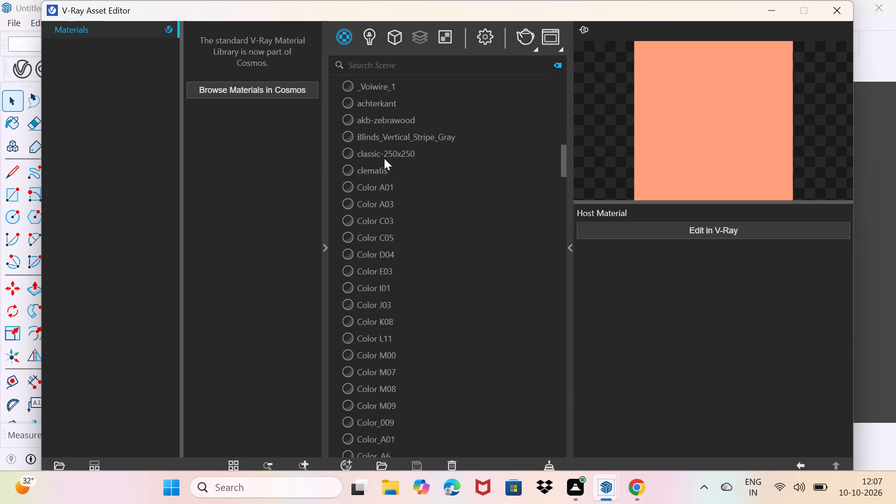
scroll(384, 158, down, 18)
Review the parameters of the scene's Mesh Light, Sphere Light and SunLight in the V-Ray Asset Editor.
click(367, 42)
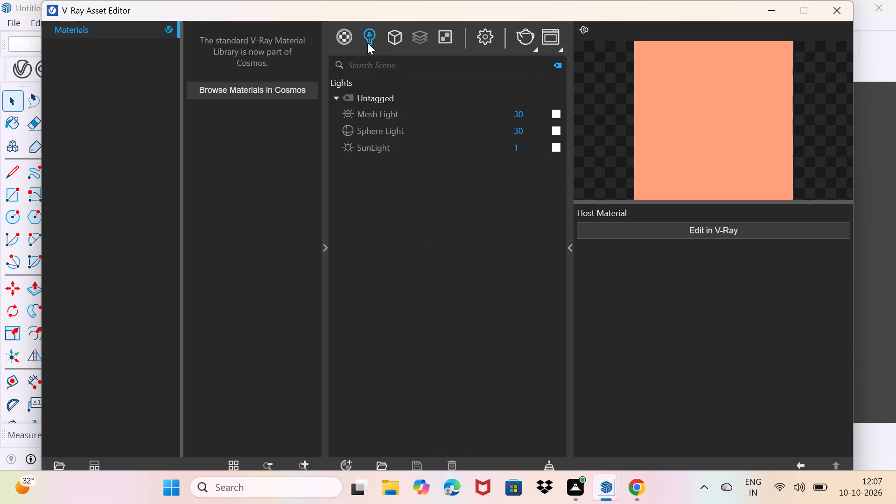
click(383, 113)
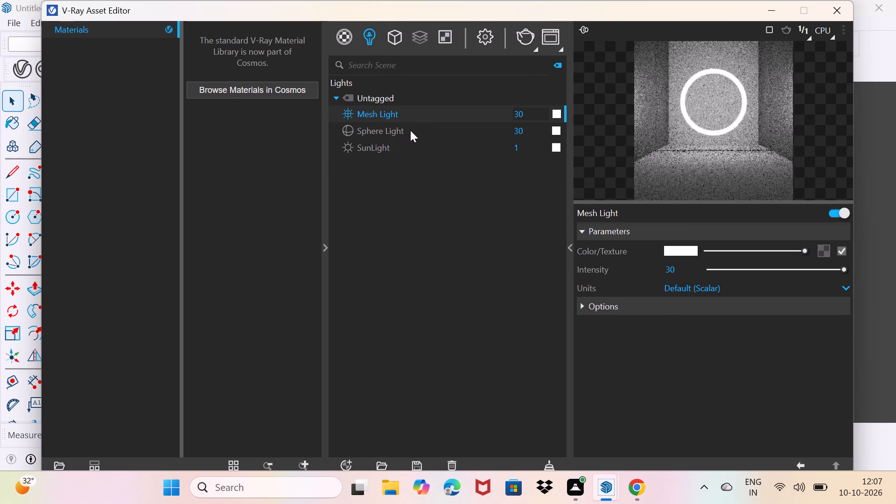
click(401, 130)
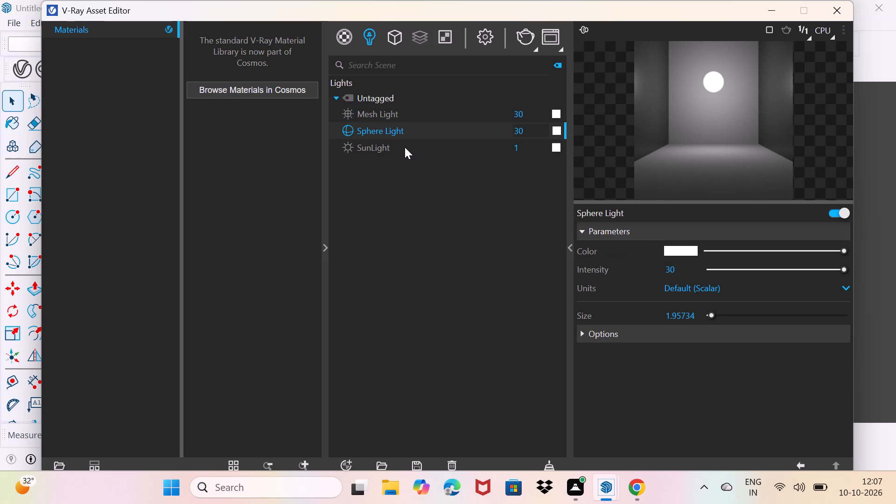
click(405, 147)
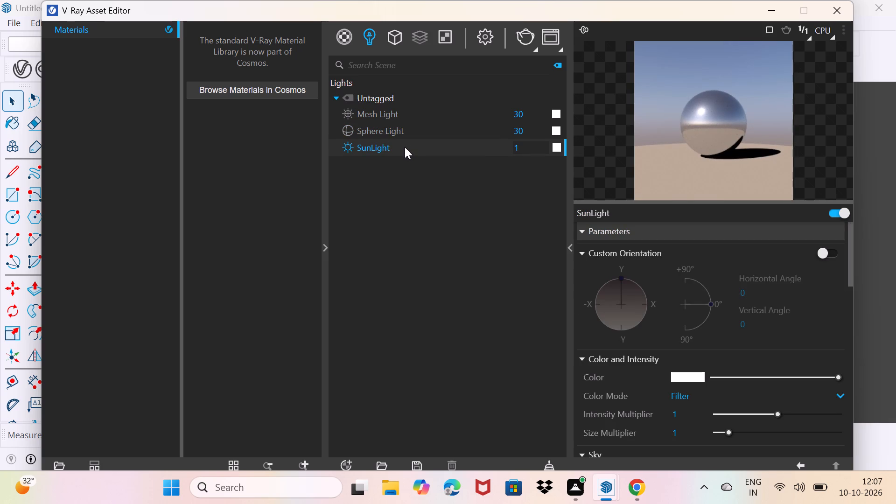
scroll(405, 148, down, 2)
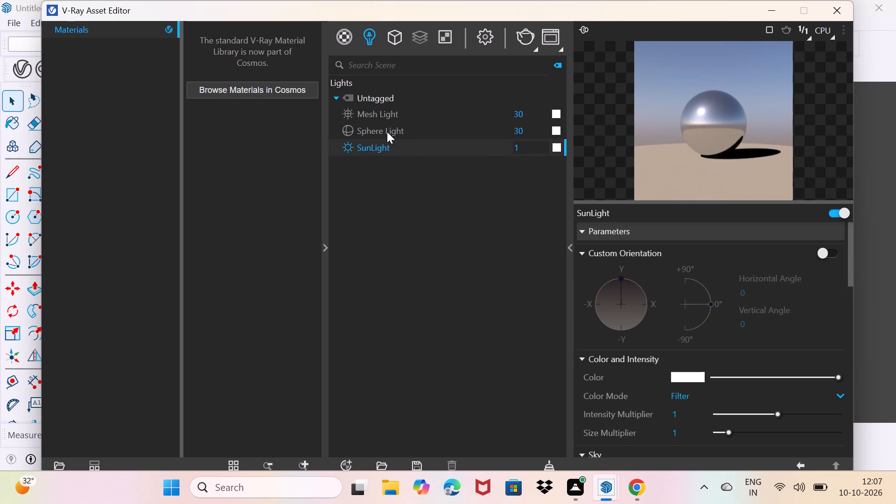
click(387, 132)
click(384, 118)
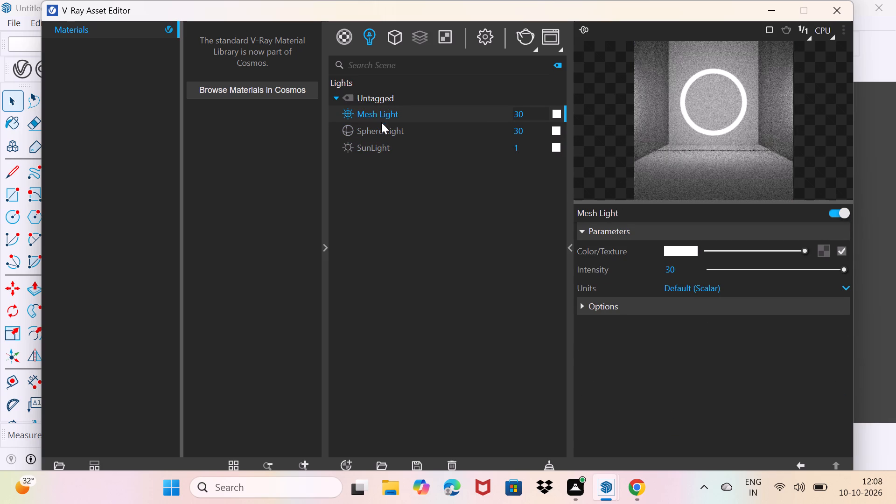
click(766, 8)
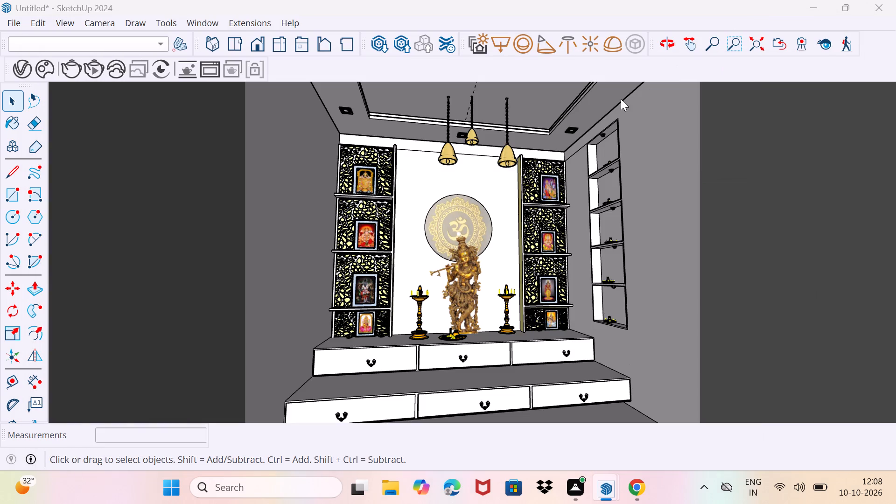
Select the Lamp Ceiling 35-55 fixture inside the ceiling group and deepen its light colour multiplier to yellow, RGB 0.948, 0.915, 0.536.
click(349, 112)
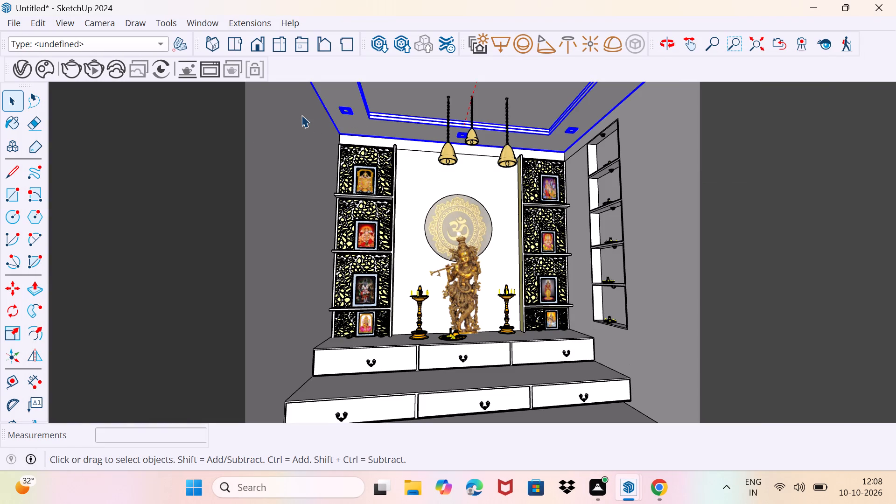
double_click(349, 110)
click(350, 110)
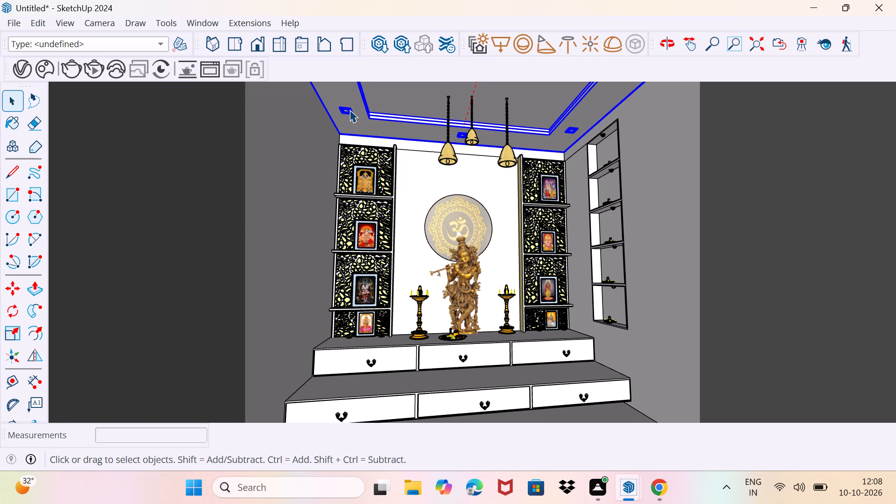
double_click(350, 110)
click(350, 110)
double_click(350, 110)
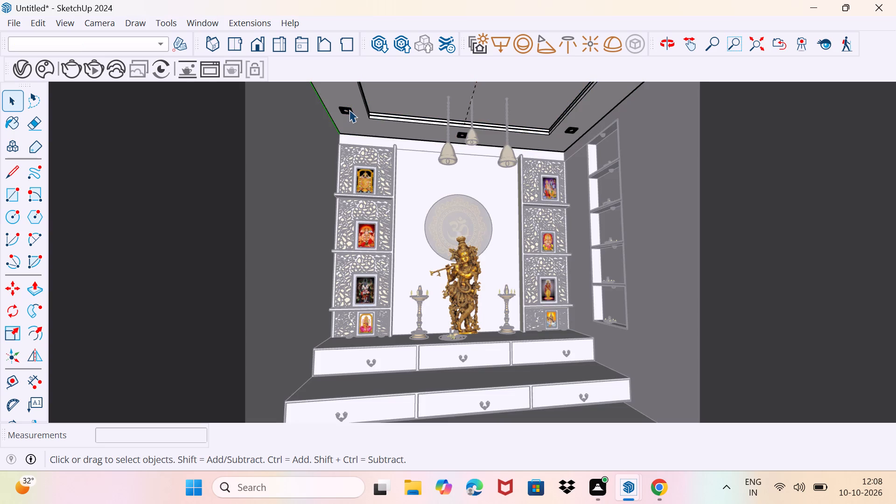
click(349, 110)
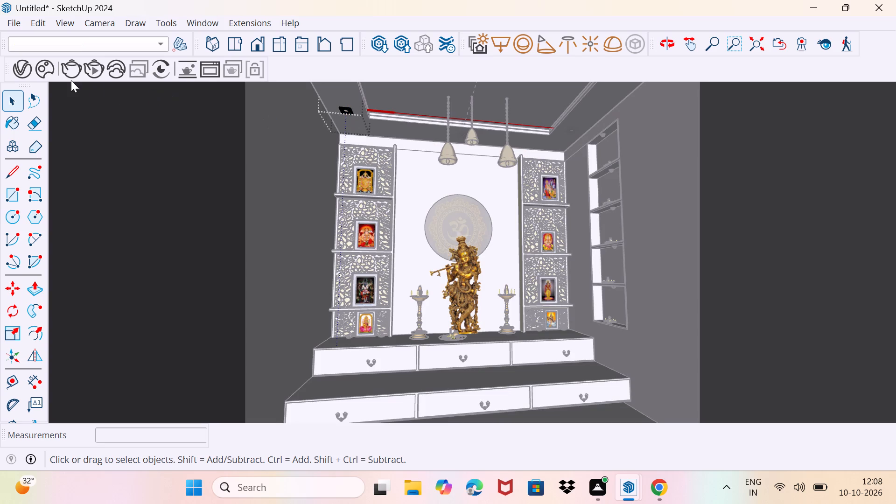
click(27, 70)
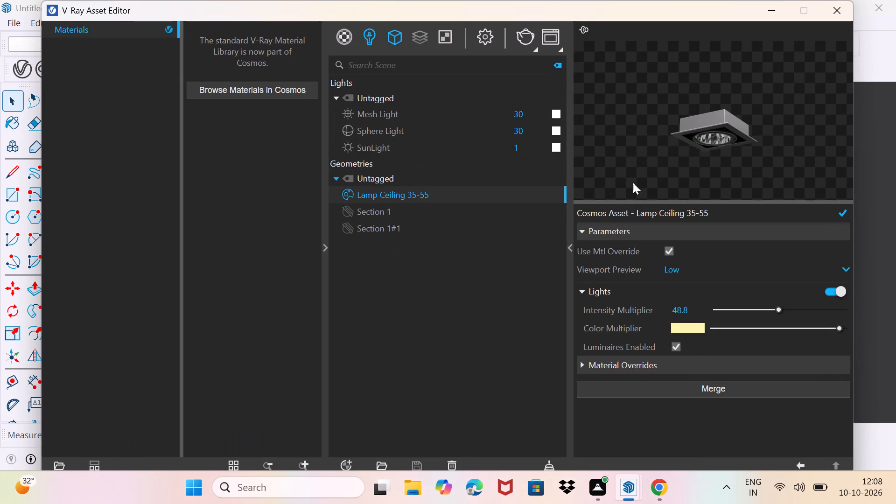
click(679, 327)
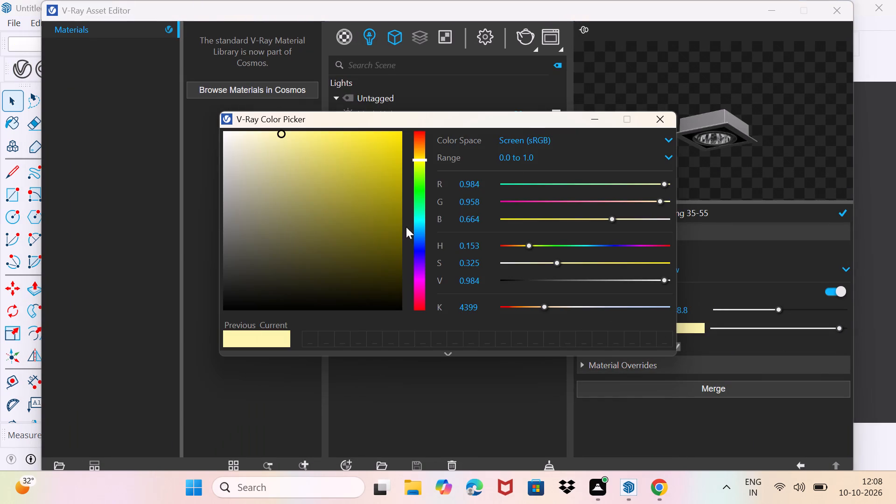
drag(281, 132, 301, 141)
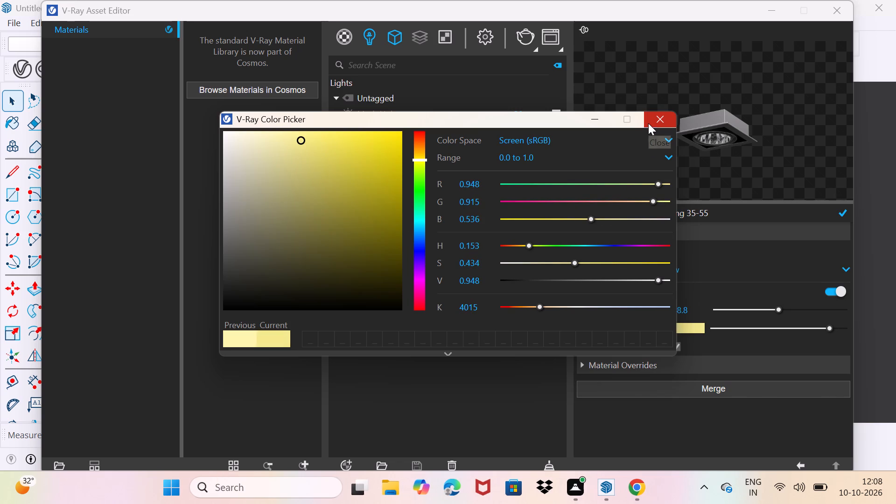
click(648, 123)
Raise the Lamp Ceiling 35-55 intensity multiplier to 58.7 and leave the ceiling group.
drag(775, 309, 787, 308)
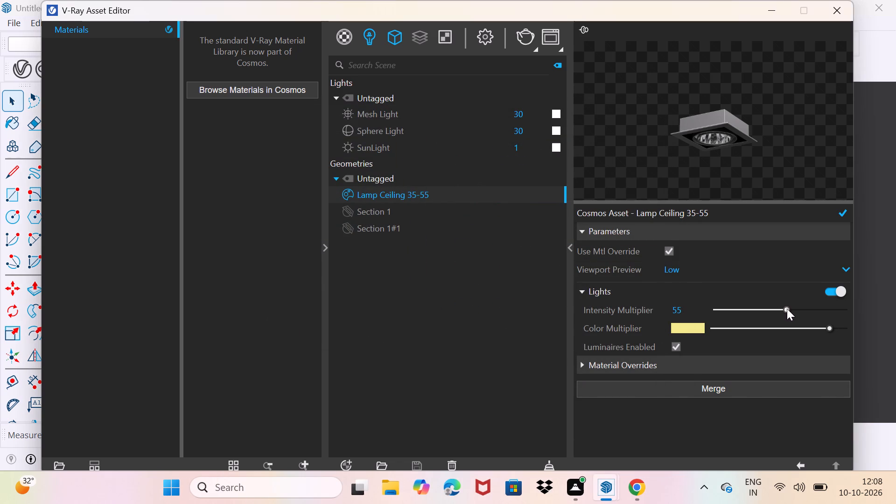
drag(787, 308, 791, 306)
click(775, 10)
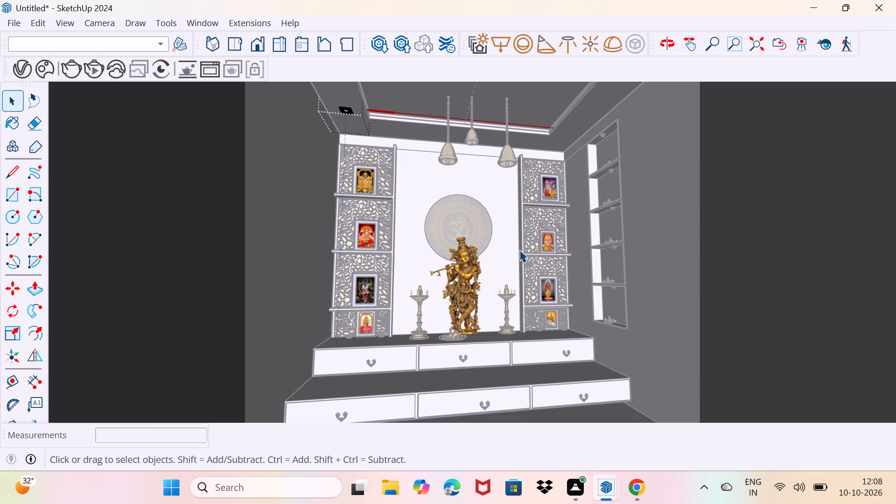
click(519, 250)
double_click(517, 249)
click(515, 249)
click(510, 250)
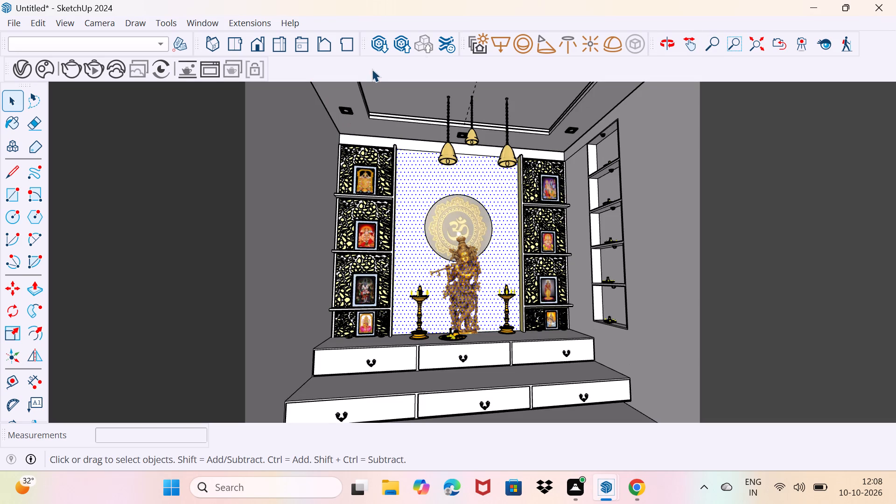
Start an interactive V-Ray render of the shrine with the adjusted ceiling lamps.
click(95, 69)
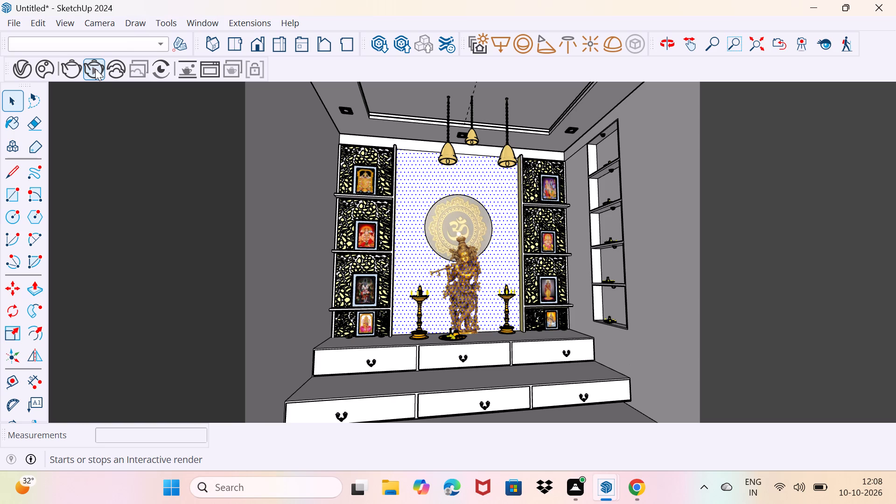
click(408, 213)
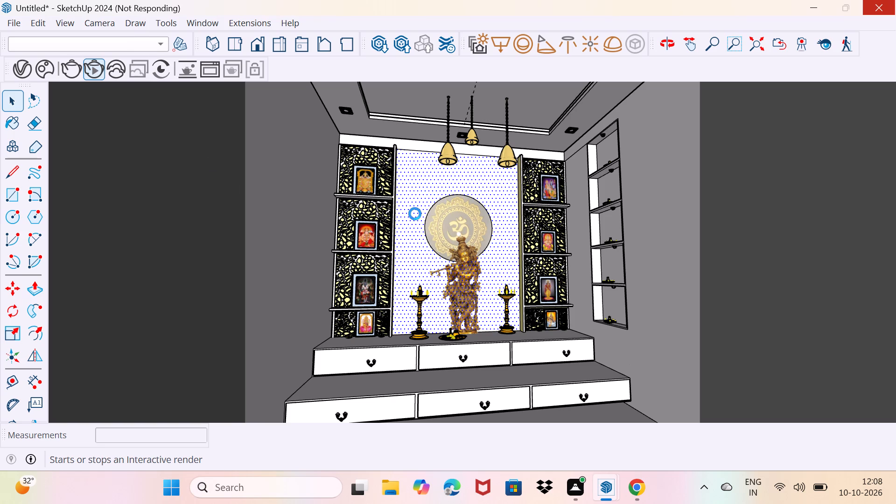
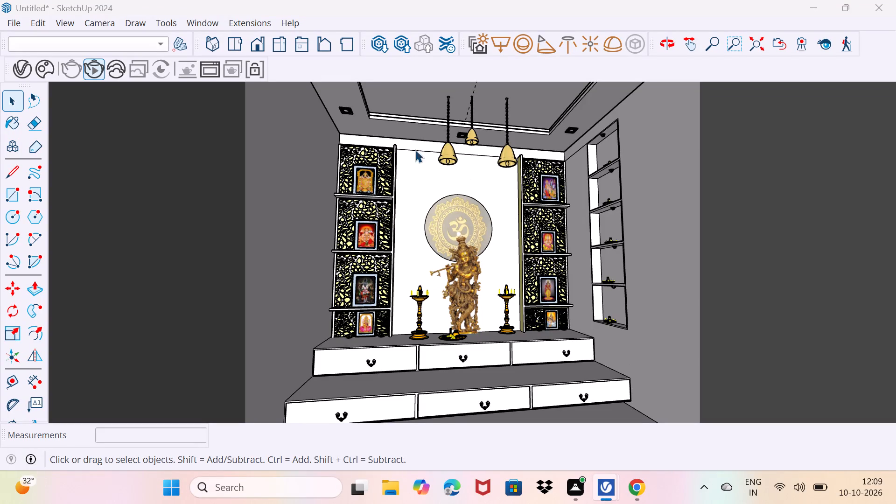
Stop the running interactive V-Ray render of the shrine from the V-Ray Asset Editor.
click(67, 72)
click(17, 70)
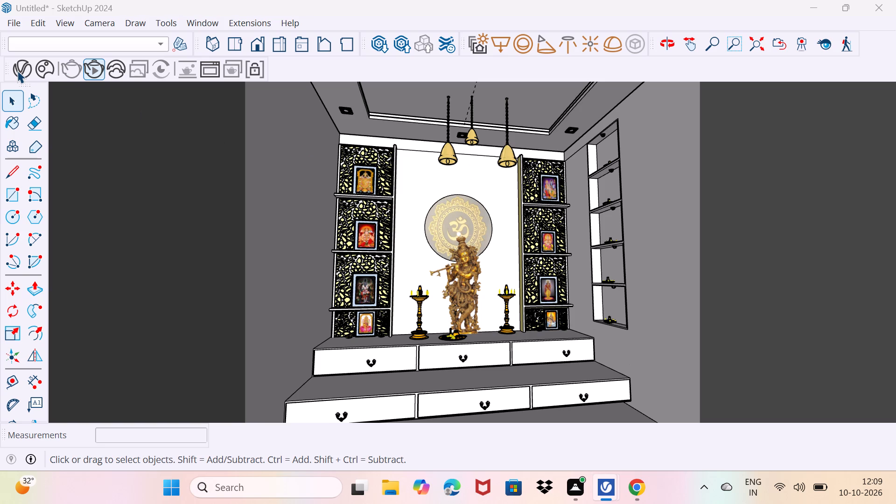
click(18, 70)
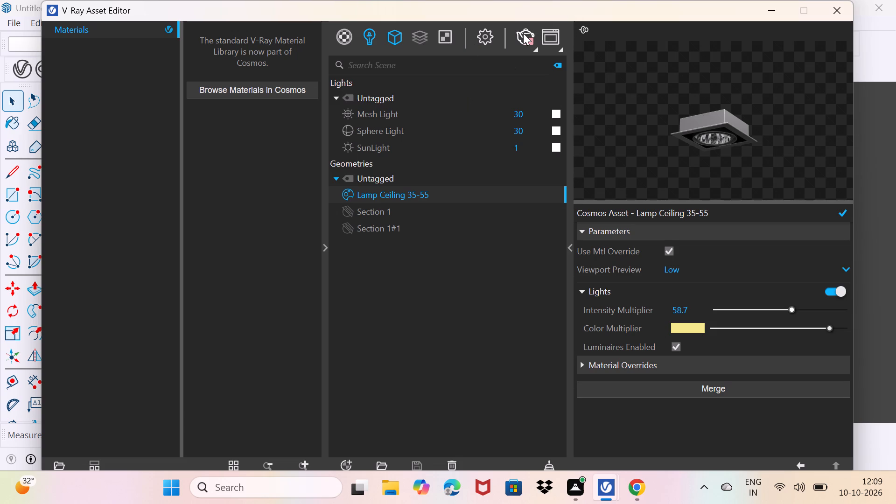
scroll(438, 55, down, 1)
click(478, 36)
click(478, 36)
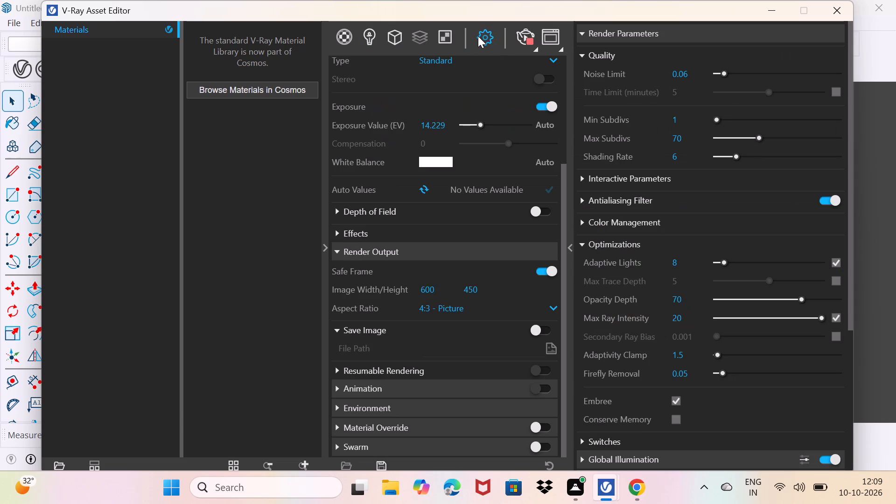
click(522, 36)
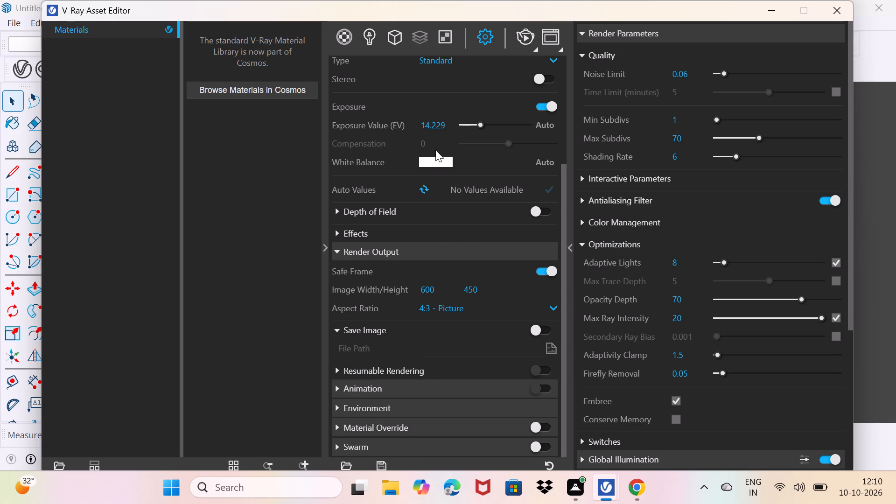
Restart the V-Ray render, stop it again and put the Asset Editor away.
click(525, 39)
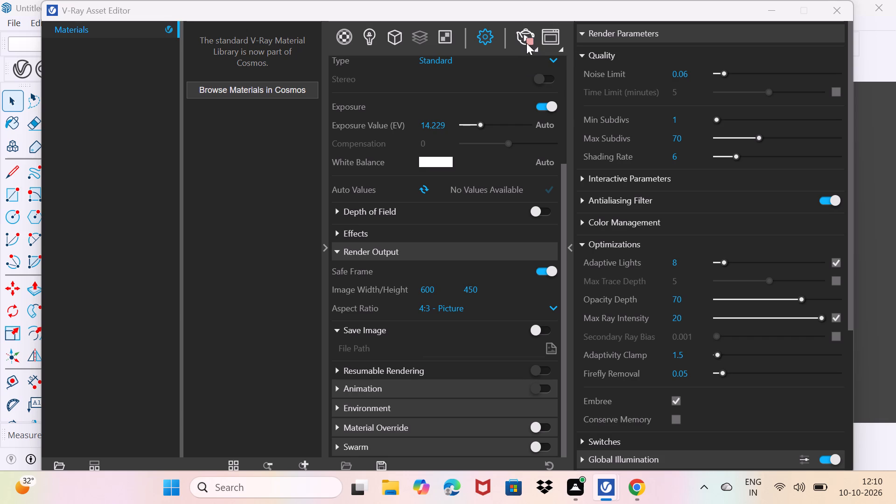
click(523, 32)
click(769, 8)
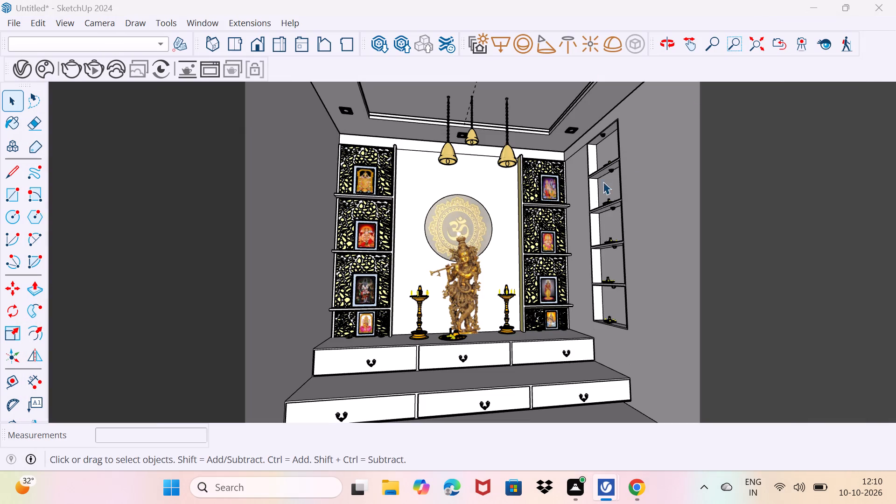
Start a non-interactive V-Ray render of the shrine with the altar and ceiling lamps in view.
click(70, 74)
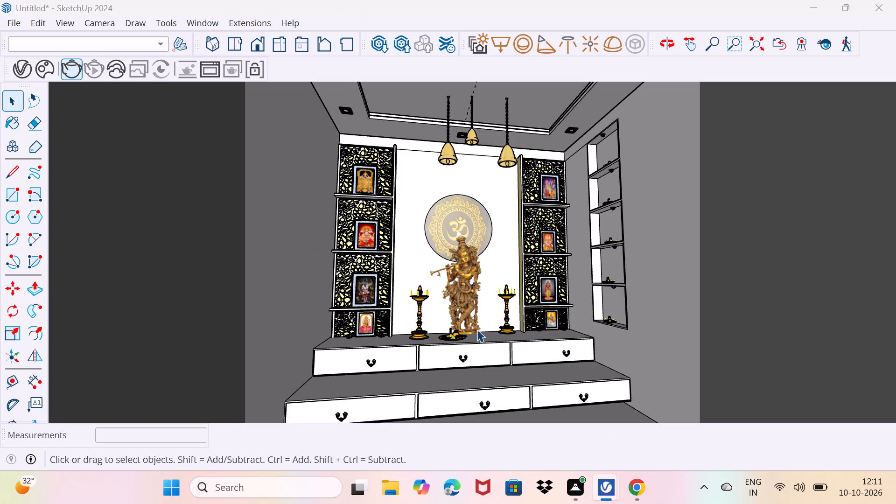
scroll(344, 269, up, 1)
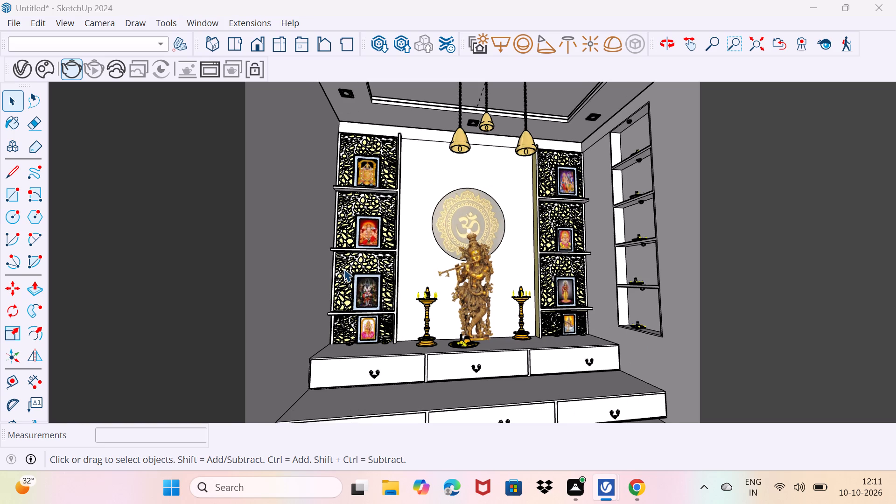
scroll(344, 271, down, 2)
scroll(344, 276, up, 1)
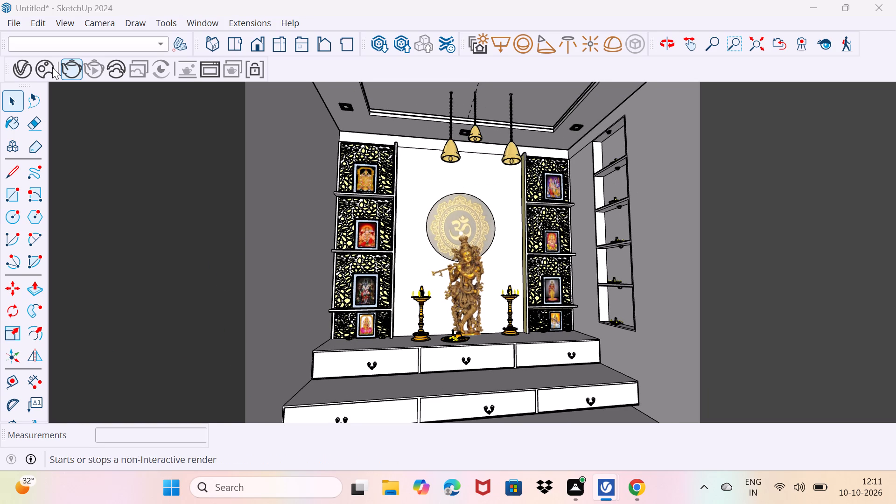
Look through the scene's lights, geometries and full material list in the V-Ray Asset Editor, and examine the Generic material's reflection settings.
click(18, 75)
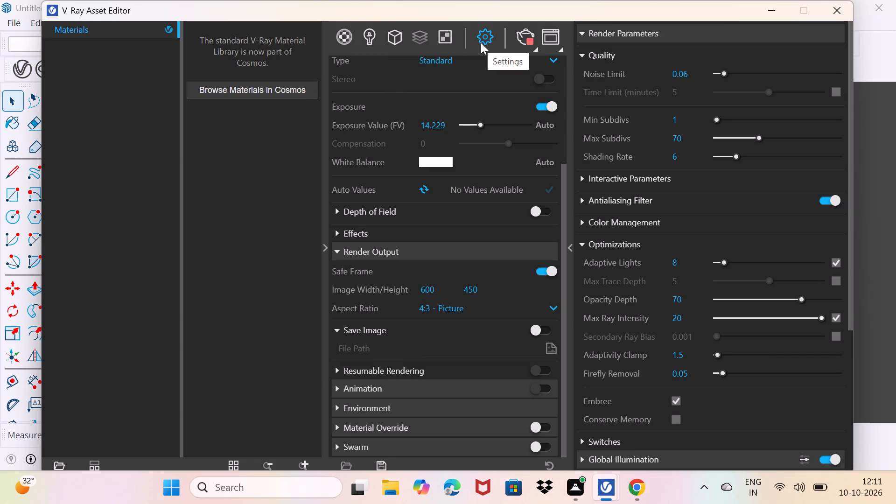
click(387, 39)
click(367, 42)
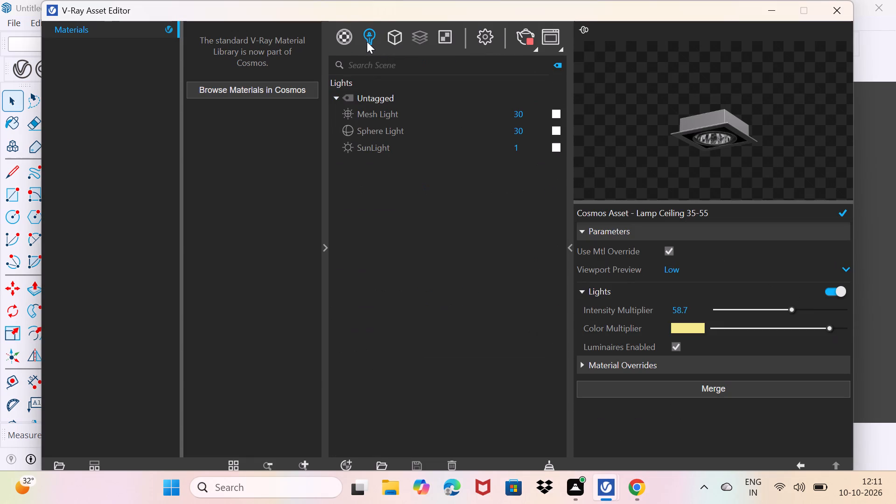
click(395, 41)
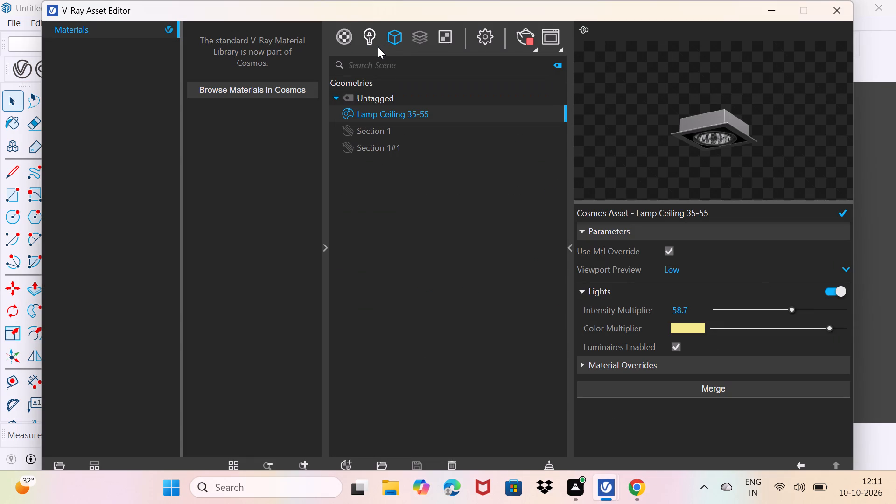
click(368, 46)
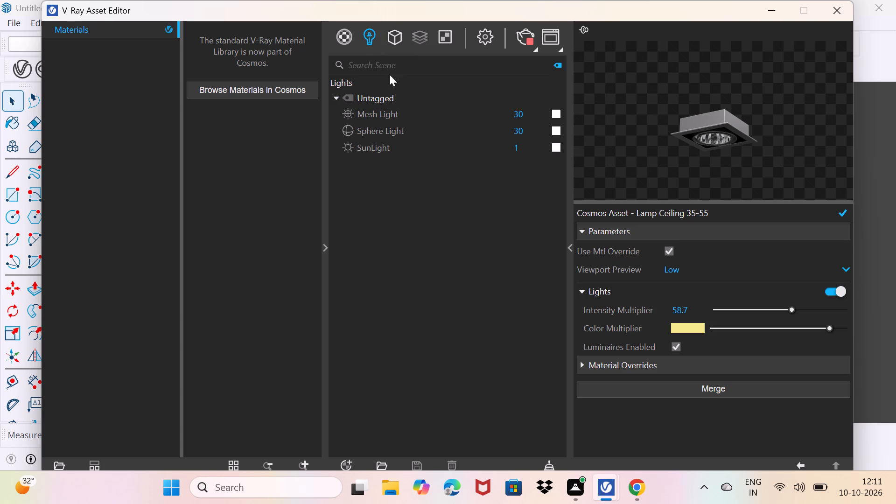
click(344, 41)
scroll(413, 167, down, 17)
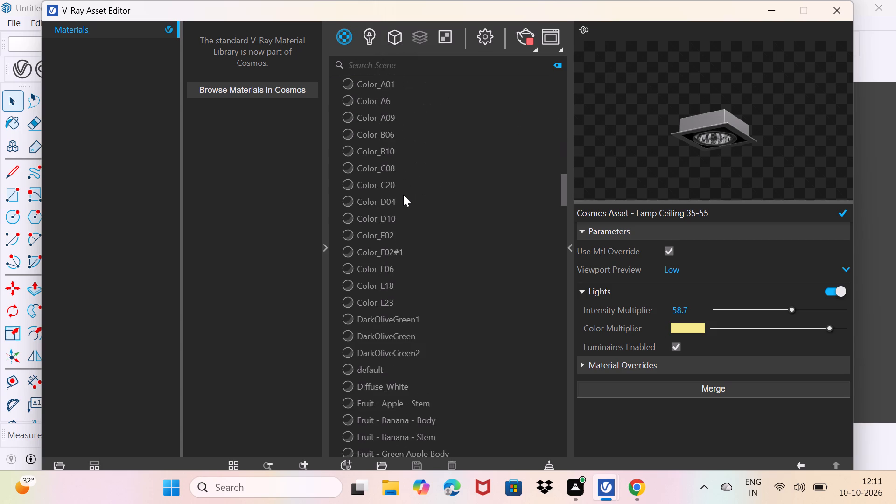
scroll(402, 195, down, 19)
scroll(402, 195, down, 7)
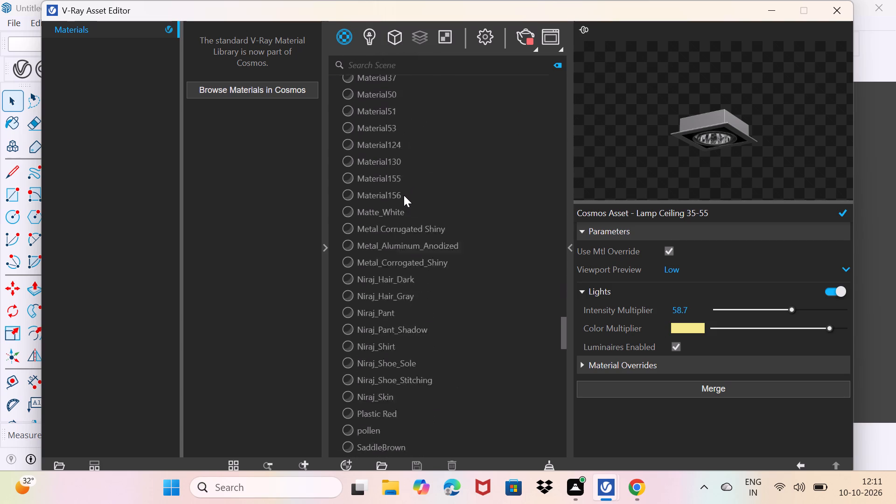
scroll(404, 195, down, 7)
scroll(404, 195, up, 5)
scroll(404, 195, down, 7)
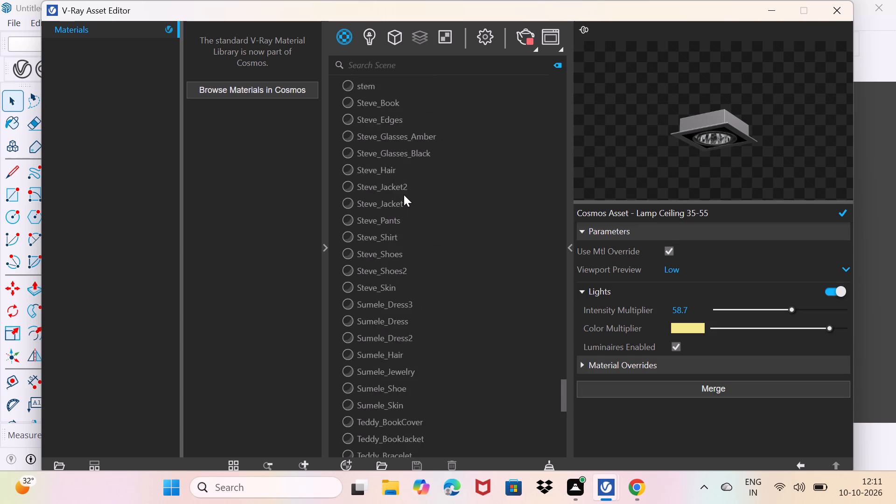
scroll(404, 194, down, 14)
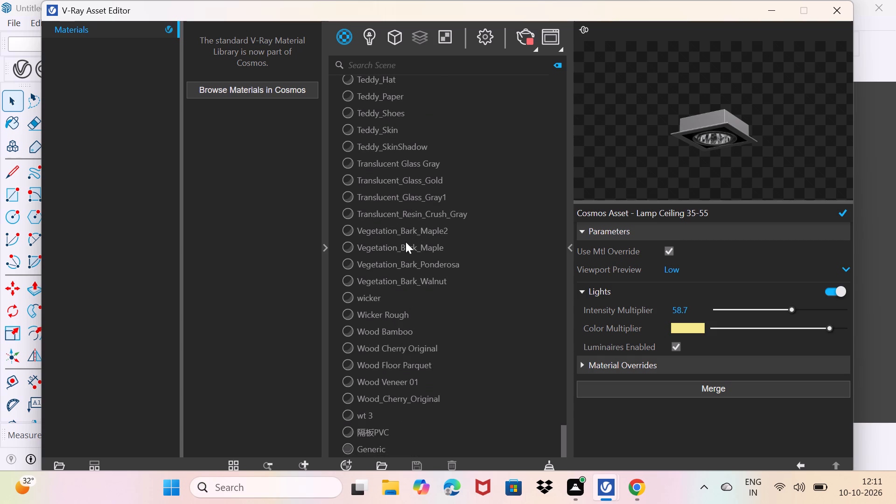
scroll(406, 242, down, 1)
scroll(406, 243, up, 15)
scroll(406, 243, up, 6)
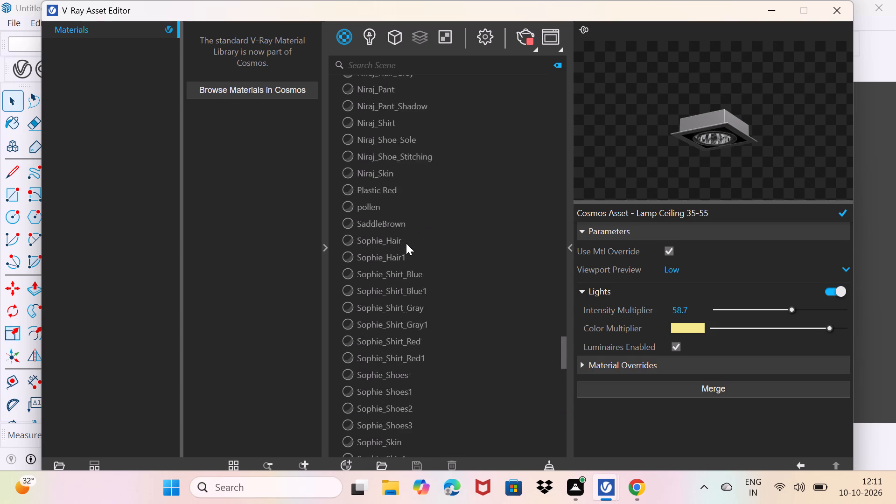
scroll(406, 243, up, 19)
scroll(393, 239, up, 7)
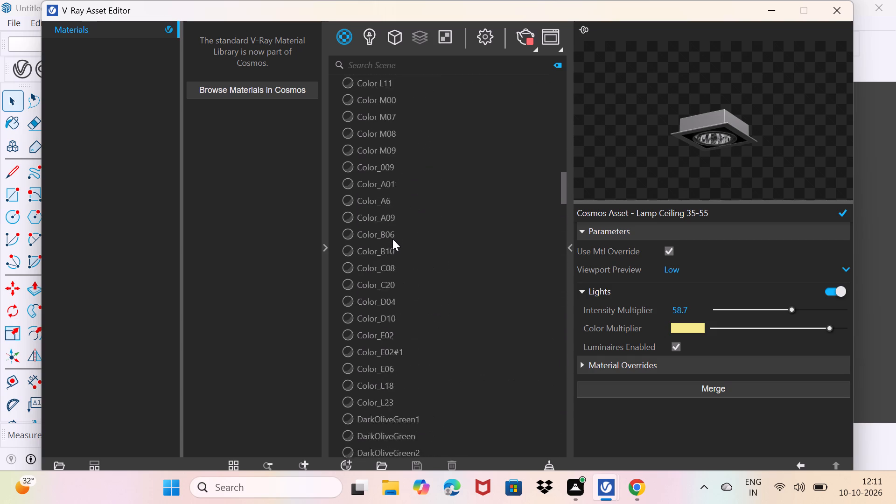
scroll(392, 239, up, 9)
scroll(392, 239, down, 4)
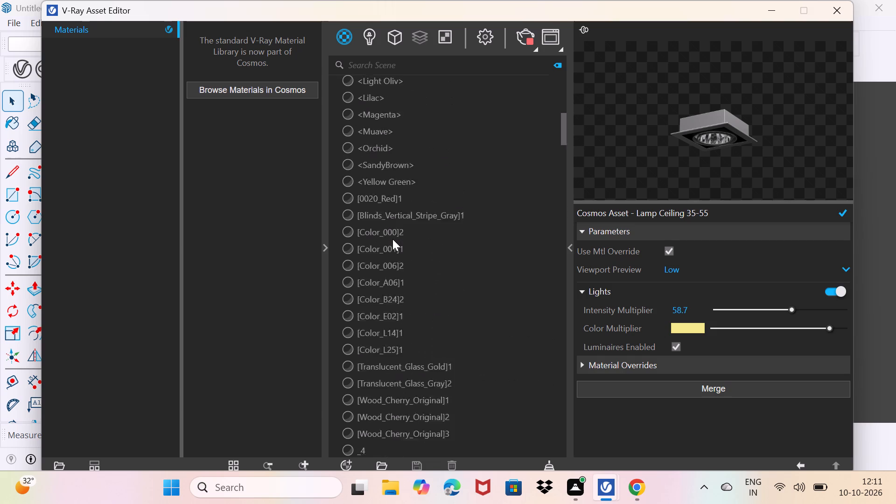
scroll(392, 240, down, 14)
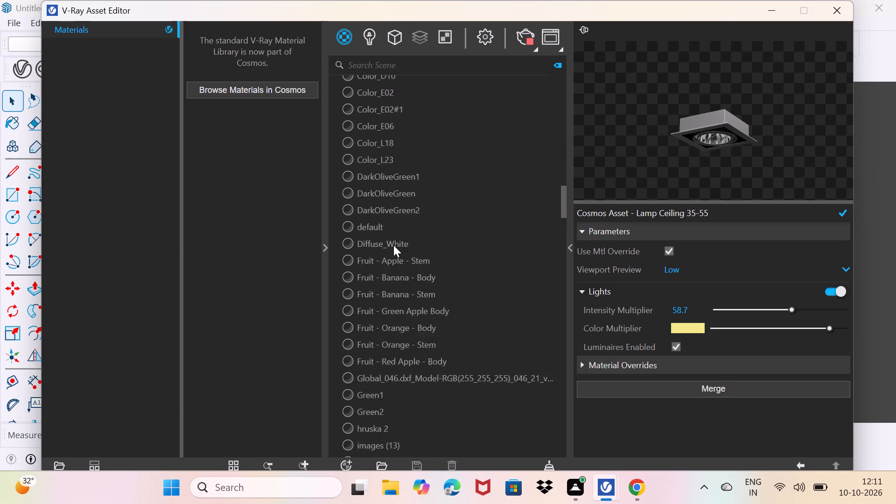
scroll(393, 245, down, 20)
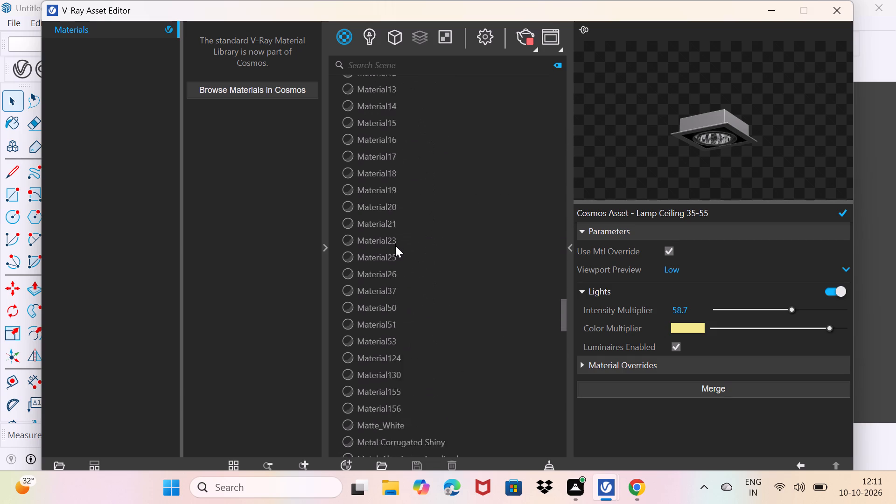
scroll(395, 245, down, 15)
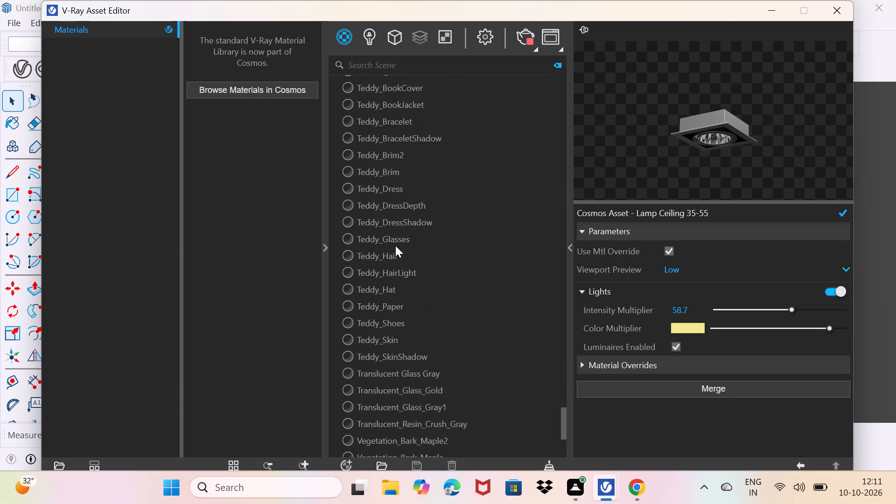
scroll(395, 245, down, 5)
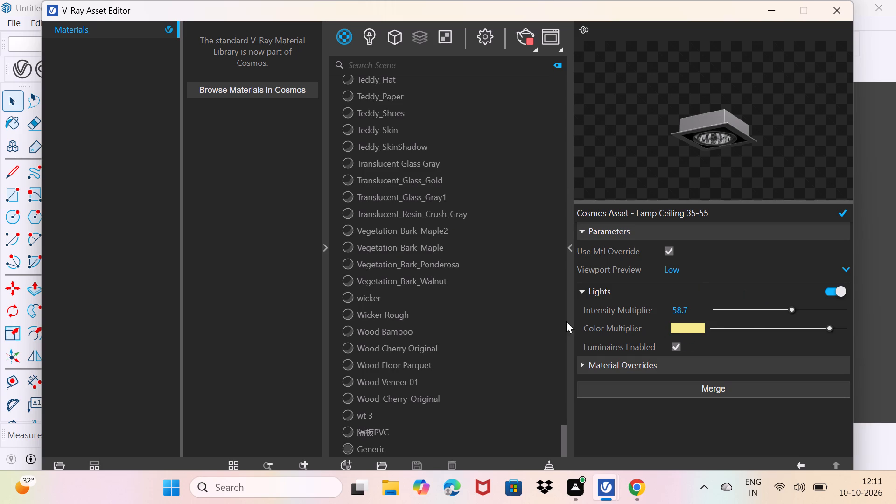
scroll(393, 301, down, 3)
scroll(393, 301, up, 3)
scroll(393, 301, down, 2)
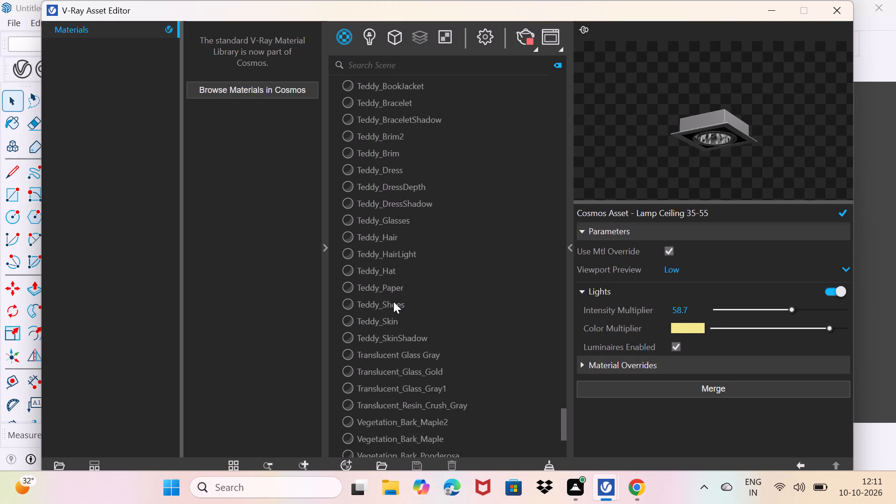
scroll(393, 301, down, 4)
click(379, 445)
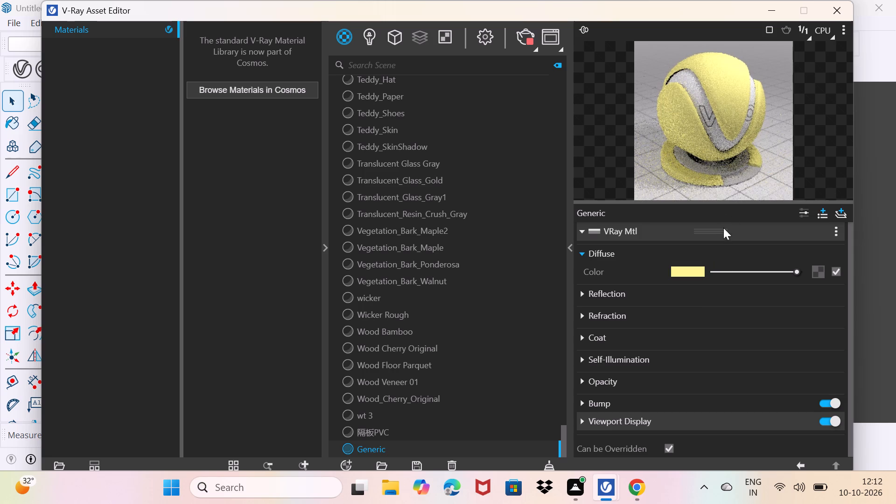
click(660, 298)
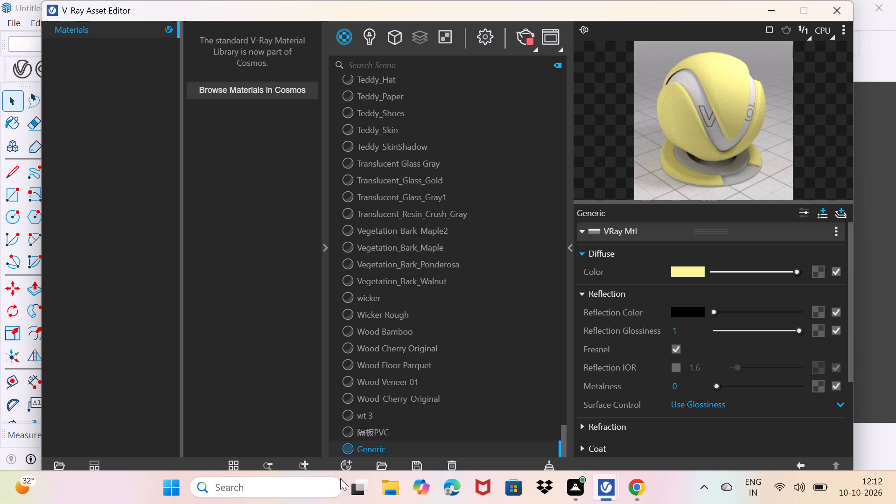
Create a new Emissive material in the V-Ray Asset Editor.
click(343, 463)
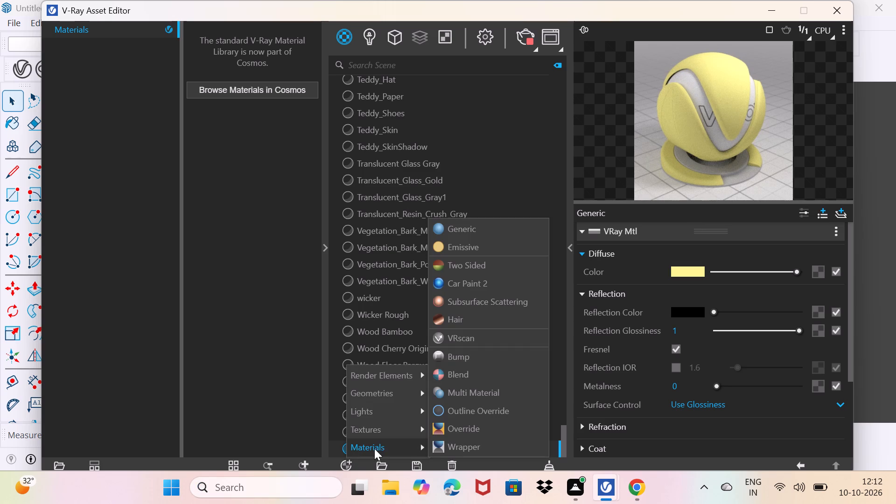
click(504, 245)
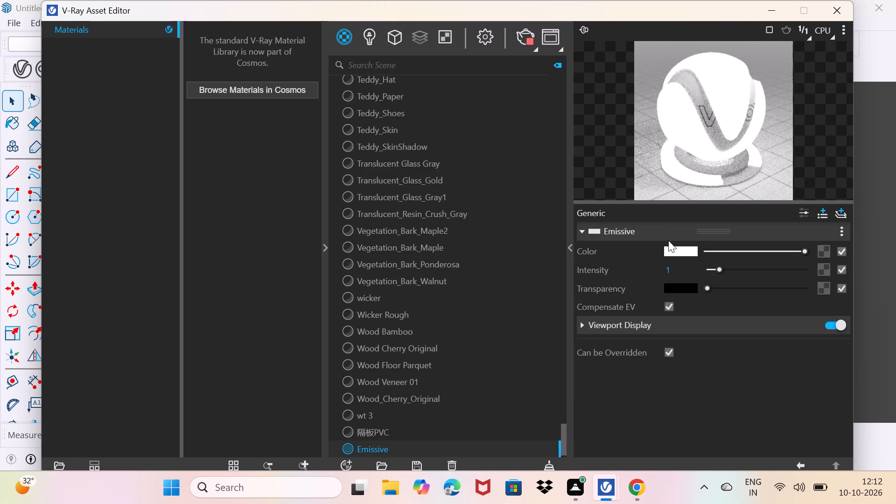
Set the Emissive material's color to a warm pale yellow, R 0.987, G 0.882, B 0.559.
click(678, 250)
click(417, 154)
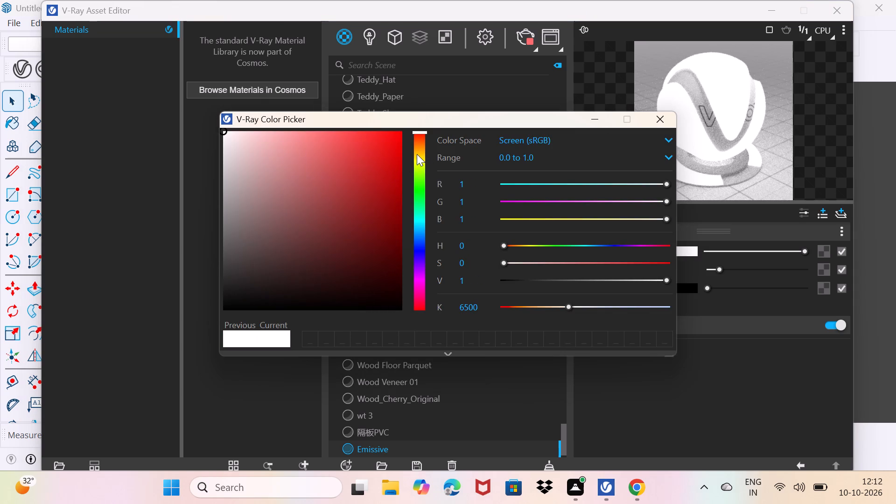
drag(222, 132, 293, 144)
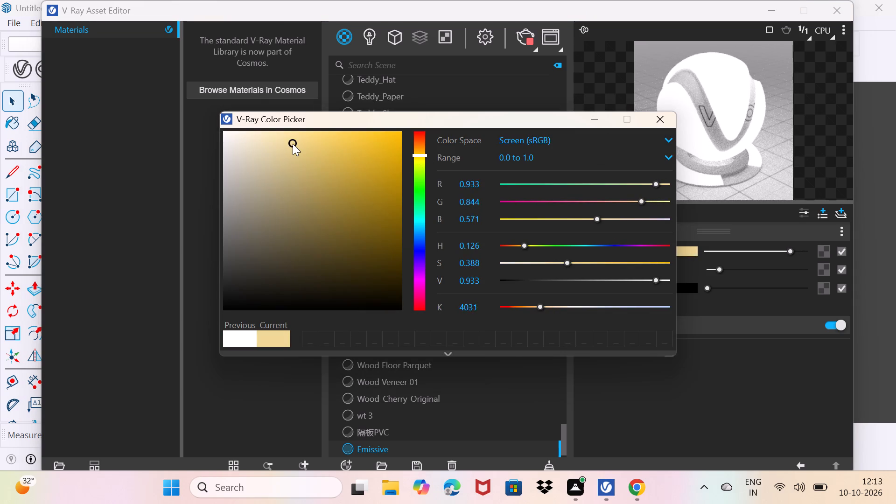
drag(293, 144, 298, 138)
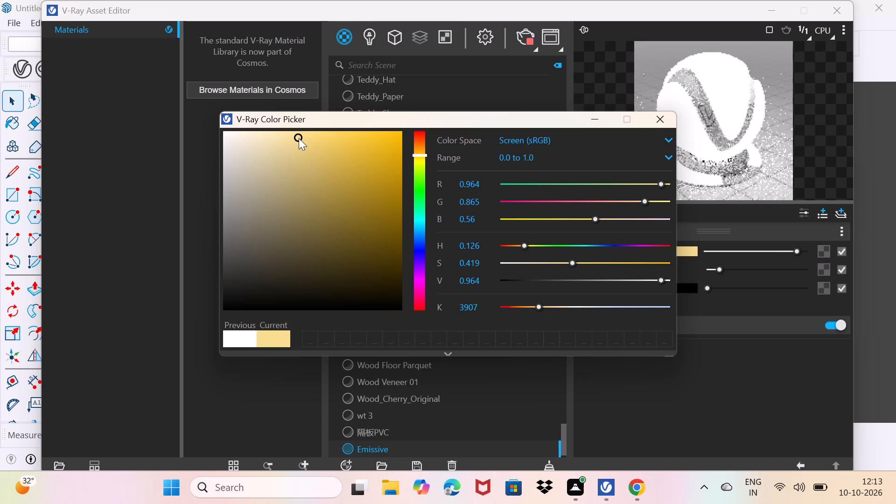
drag(299, 138, 307, 150)
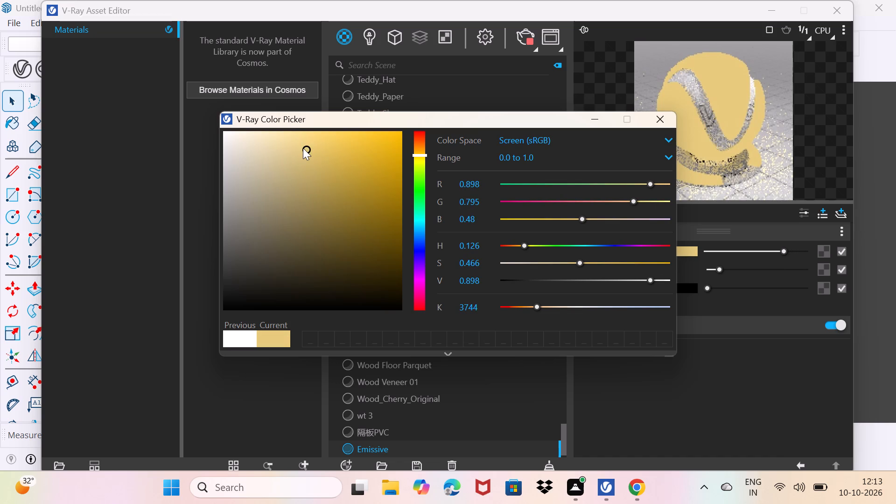
drag(306, 150, 301, 134)
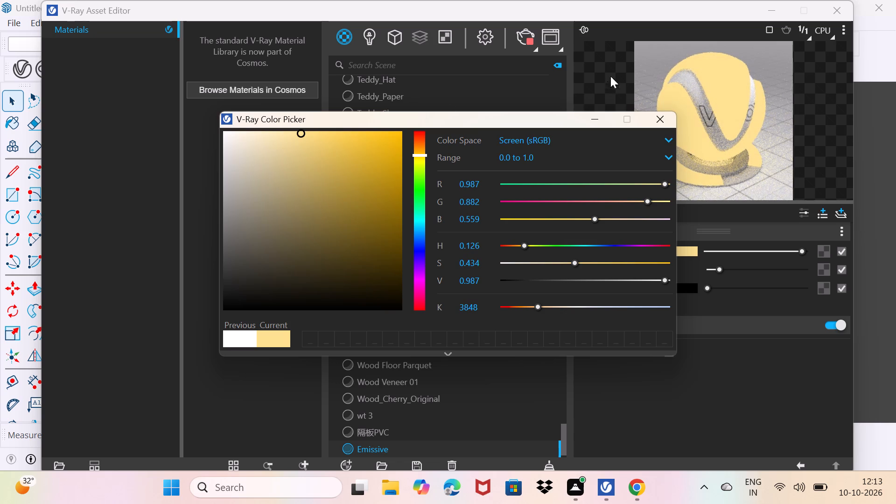
Put the Asset Editor and colour picker away and show SketchUp's Default Tray with the Materials section.
click(766, 9)
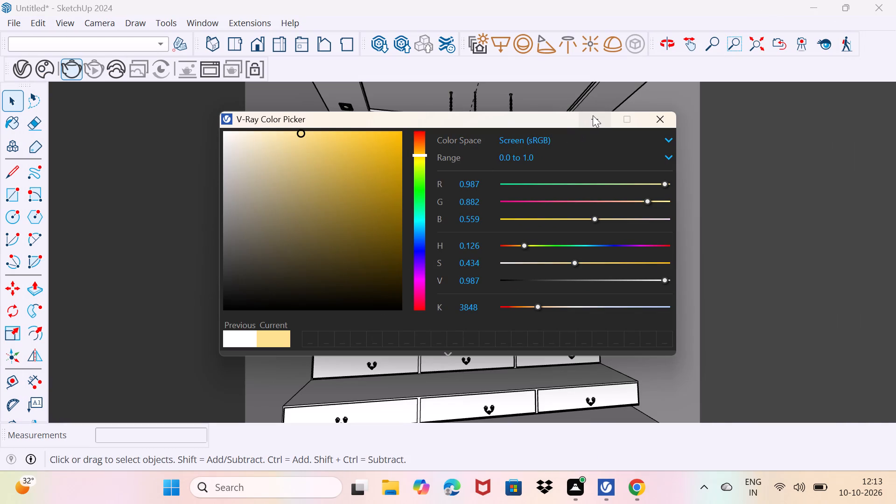
click(201, 22)
click(235, 40)
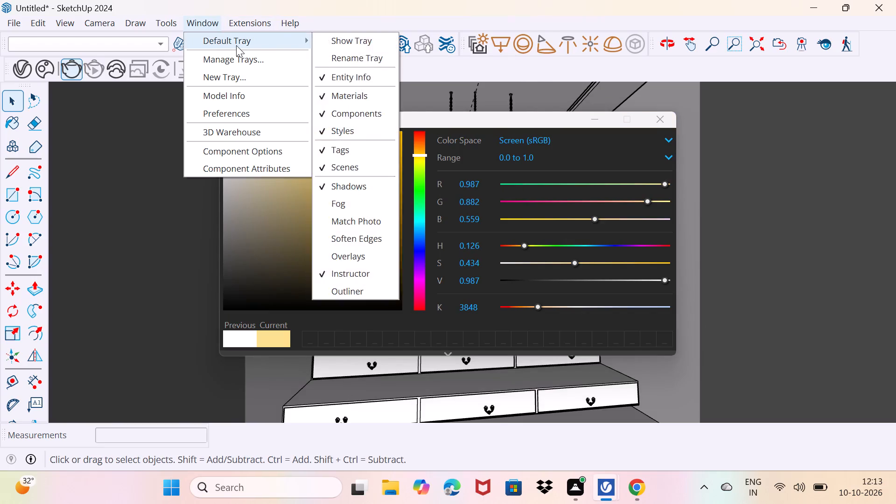
click(327, 43)
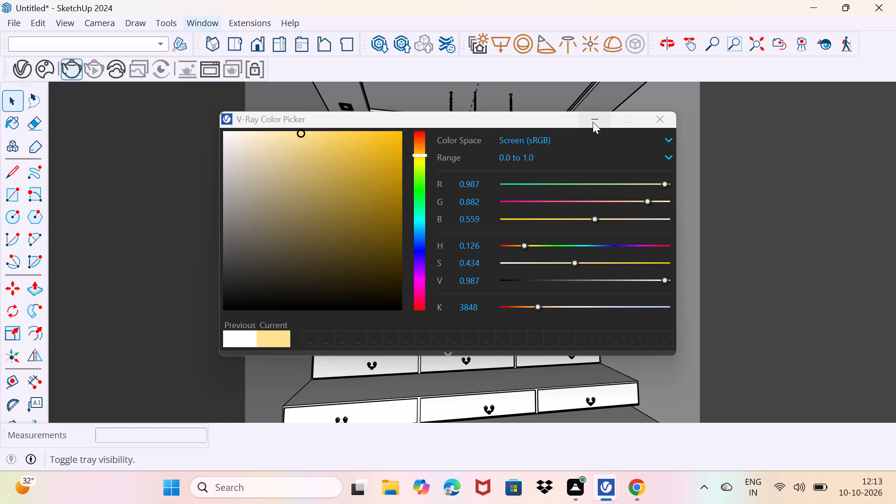
click(593, 122)
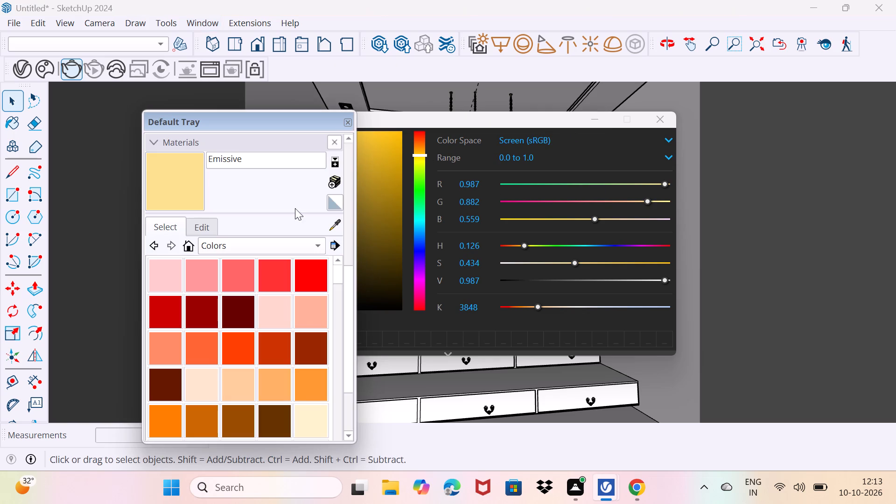
click(588, 115)
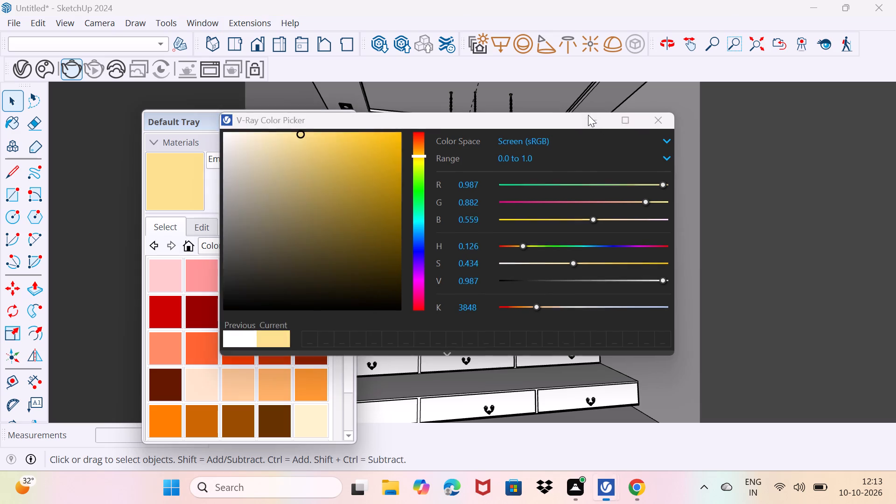
Paint the narrow recessed strip beneath the altar's drawer fronts with the Emissive material.
scroll(426, 191, up, 5)
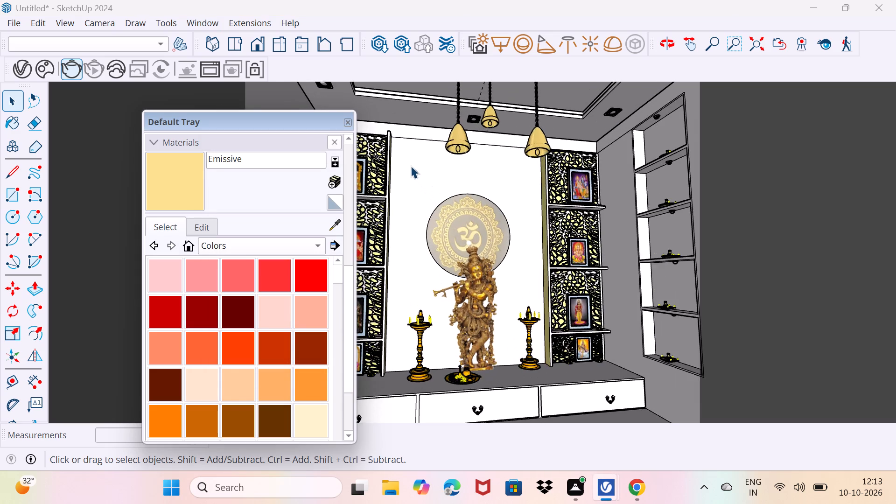
scroll(421, 205, down, 2)
scroll(367, 178, up, 5)
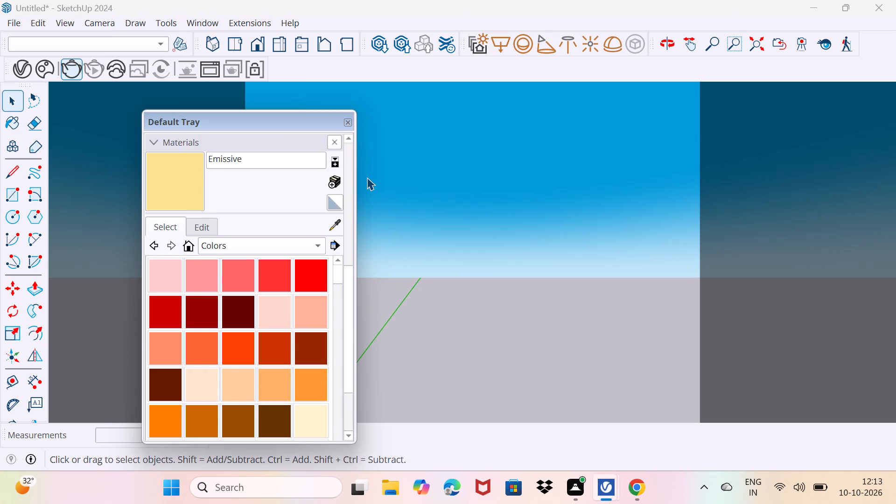
scroll(367, 177, down, 17)
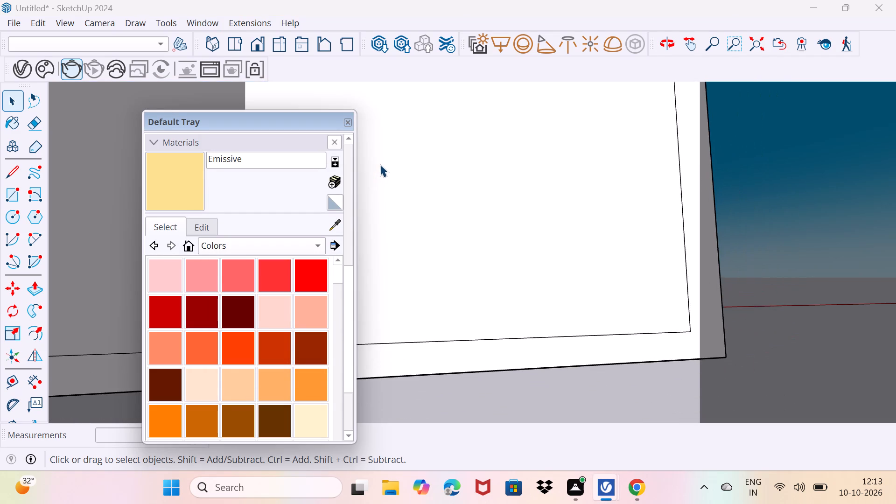
middle_drag(389, 167, 324, 252)
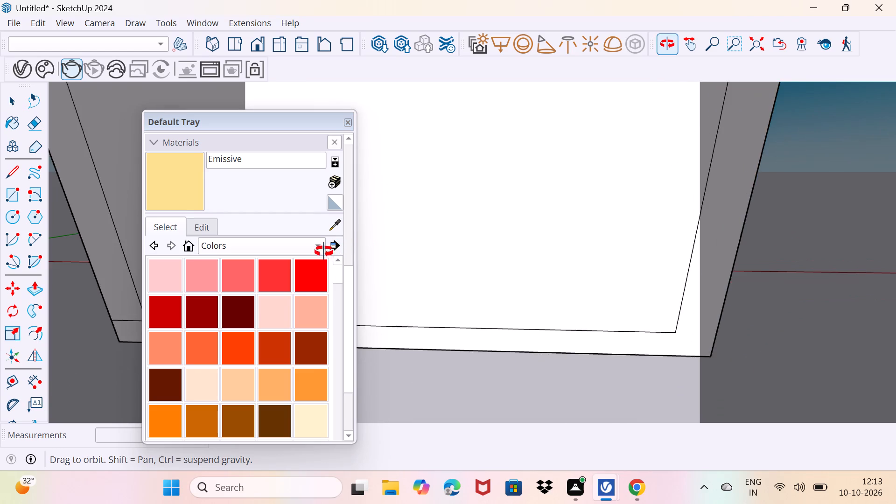
middle_drag(324, 252, 311, 247)
click(179, 190)
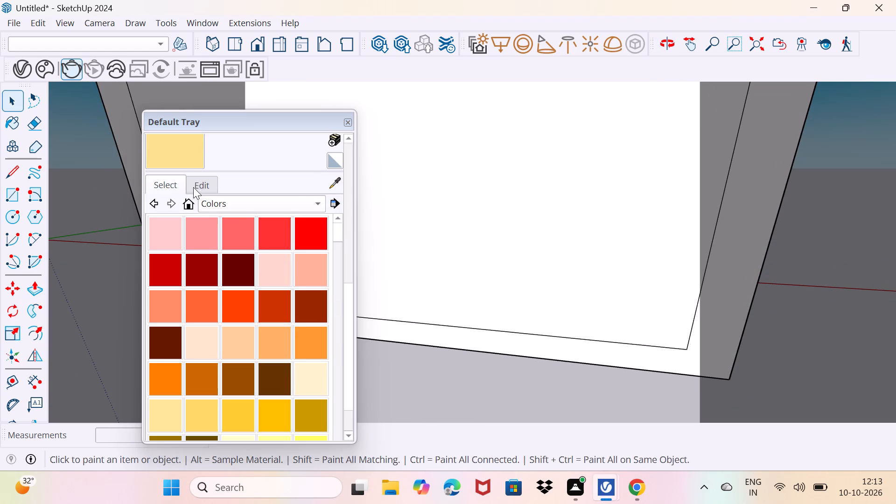
scroll(181, 156, up, 3)
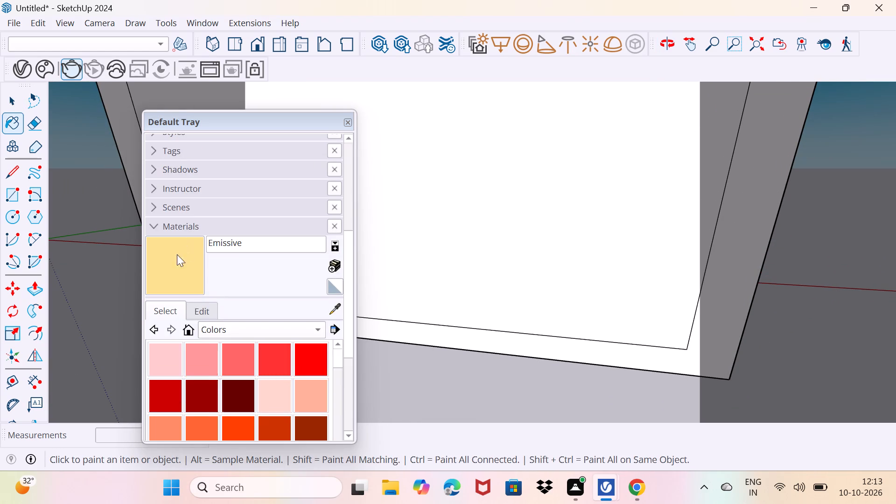
click(173, 259)
scroll(484, 222, up, 3)
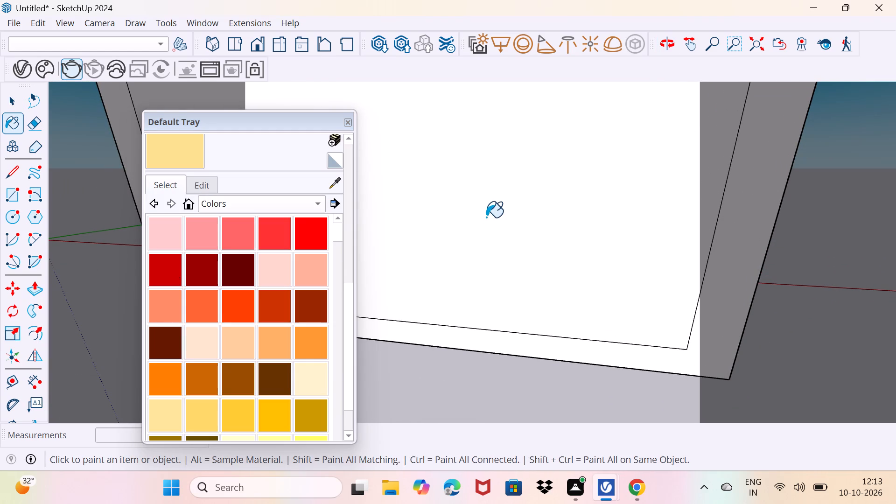
scroll(500, 206, up, 20)
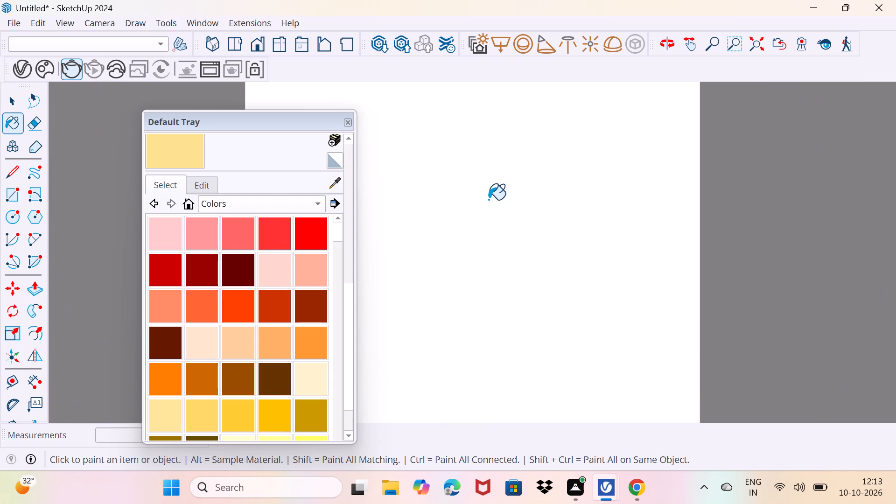
scroll(489, 200, up, 18)
scroll(483, 203, up, 12)
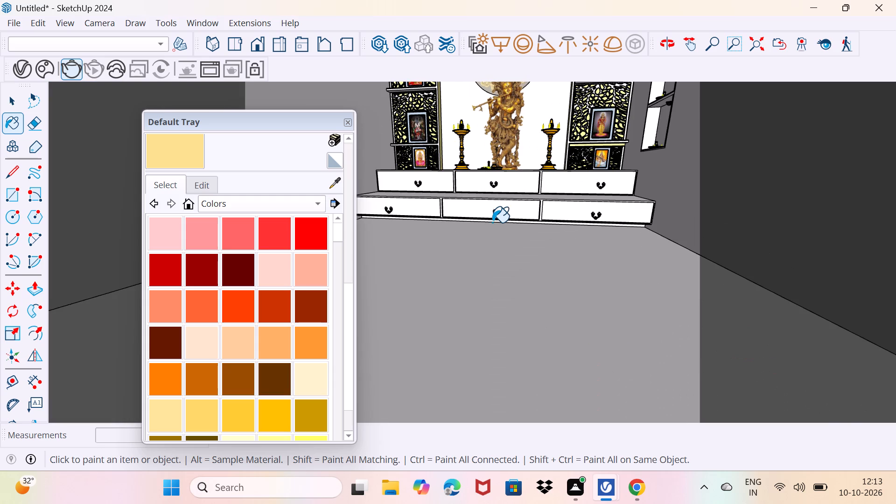
scroll(492, 223, up, 7)
middle_drag(497, 223, 508, 168)
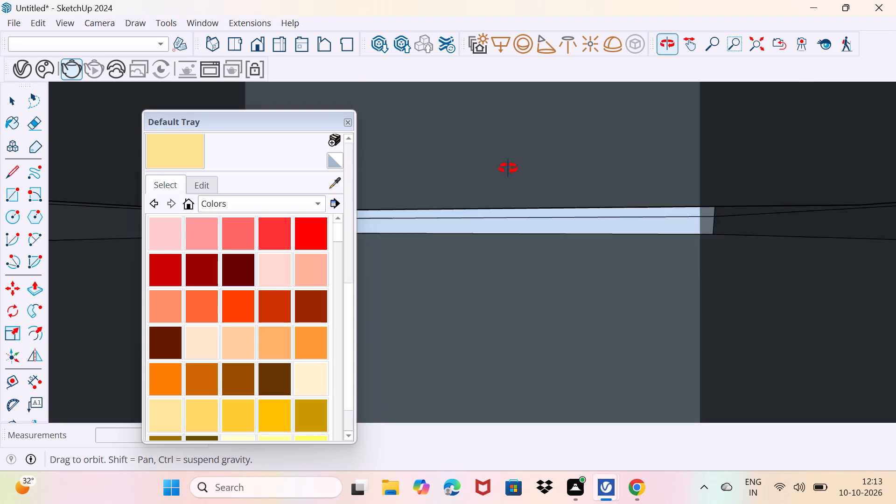
middle_drag(508, 168, 511, 205)
scroll(519, 215, up, 8)
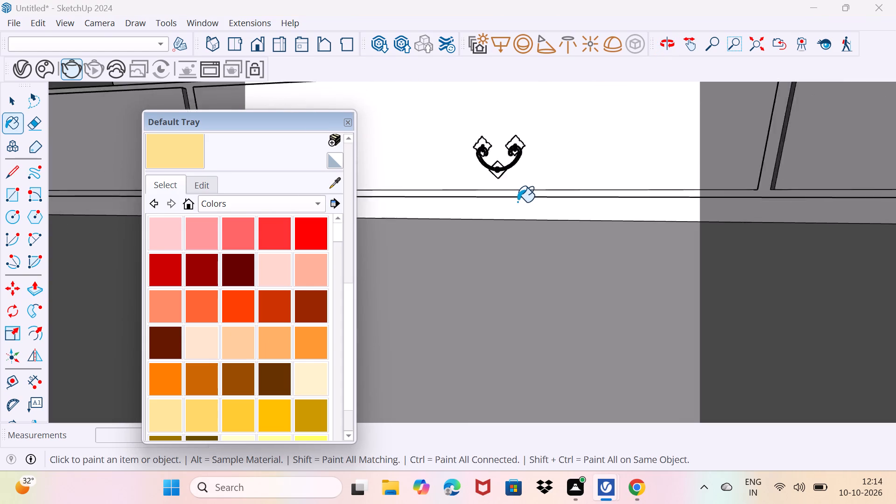
scroll(518, 202, up, 3)
middle_drag(518, 195, 526, 180)
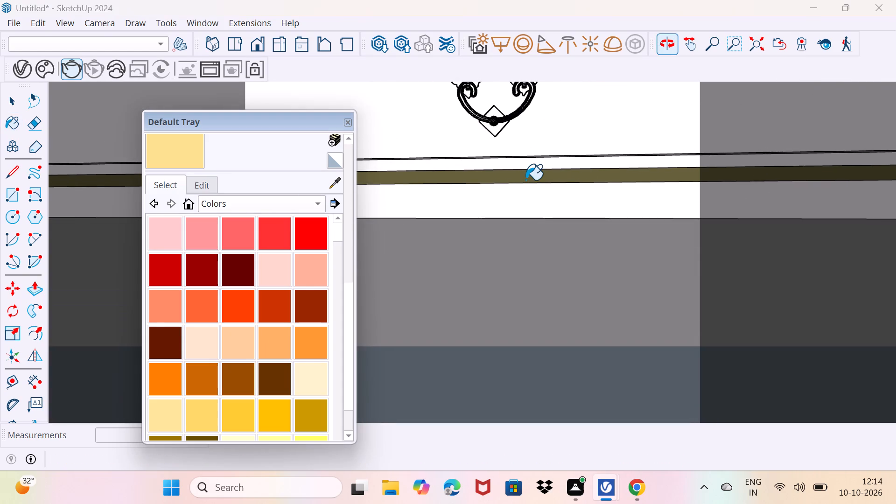
scroll(526, 180, up, 7)
middle_drag(525, 172, 524, 167)
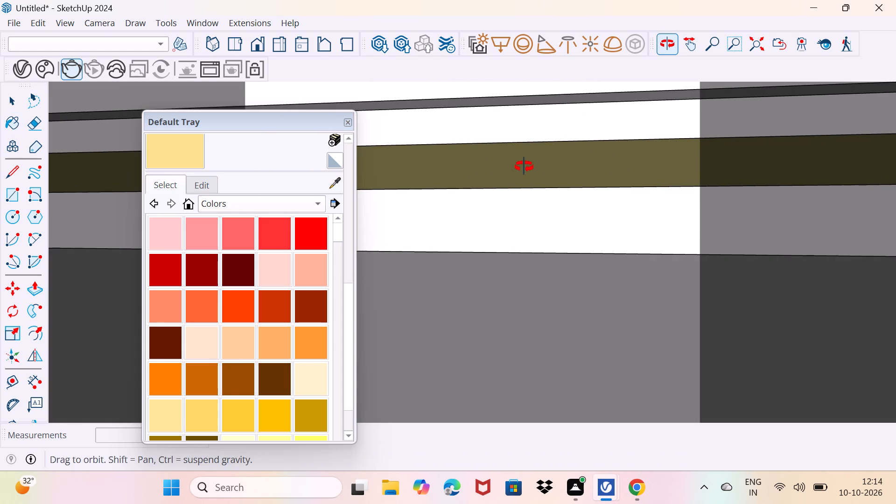
middle_drag(524, 167, 533, 157)
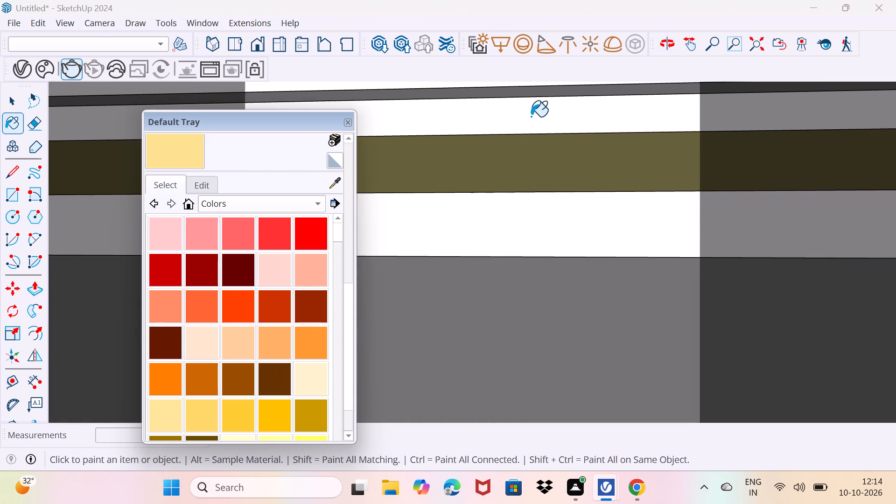
click(537, 92)
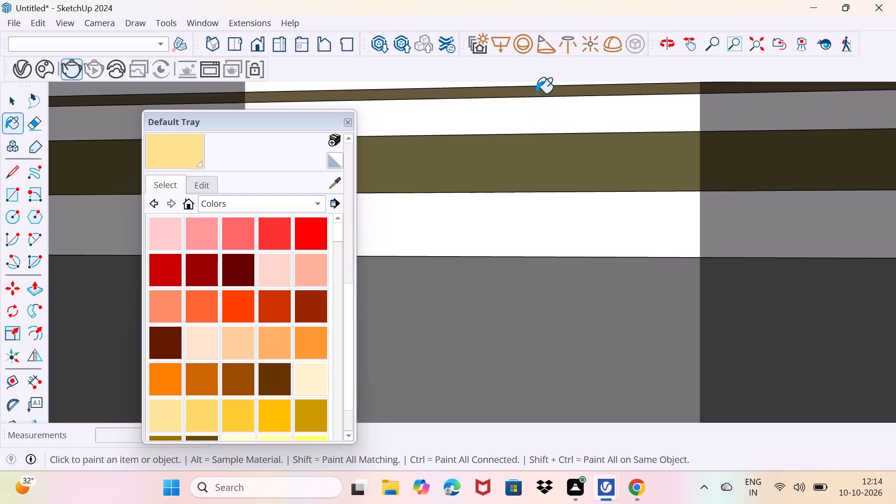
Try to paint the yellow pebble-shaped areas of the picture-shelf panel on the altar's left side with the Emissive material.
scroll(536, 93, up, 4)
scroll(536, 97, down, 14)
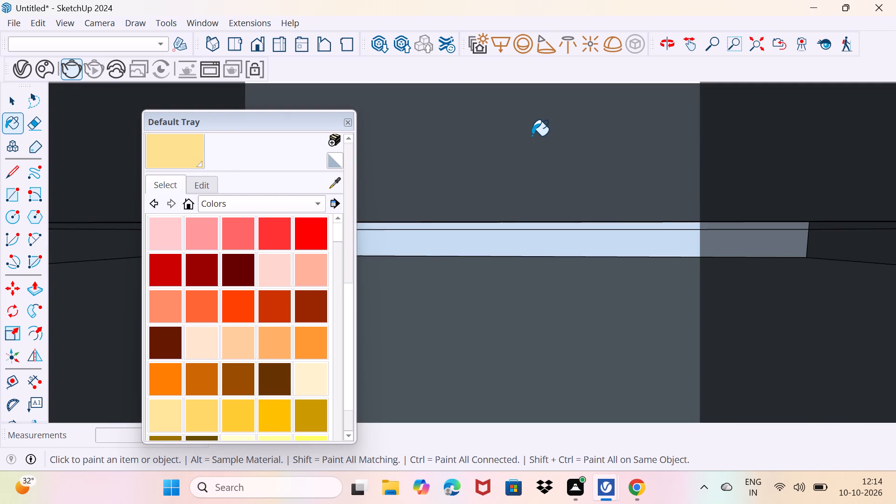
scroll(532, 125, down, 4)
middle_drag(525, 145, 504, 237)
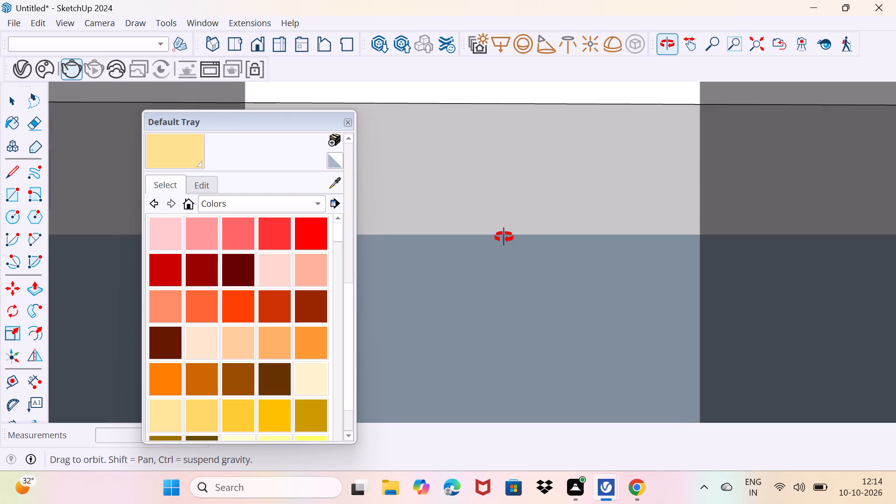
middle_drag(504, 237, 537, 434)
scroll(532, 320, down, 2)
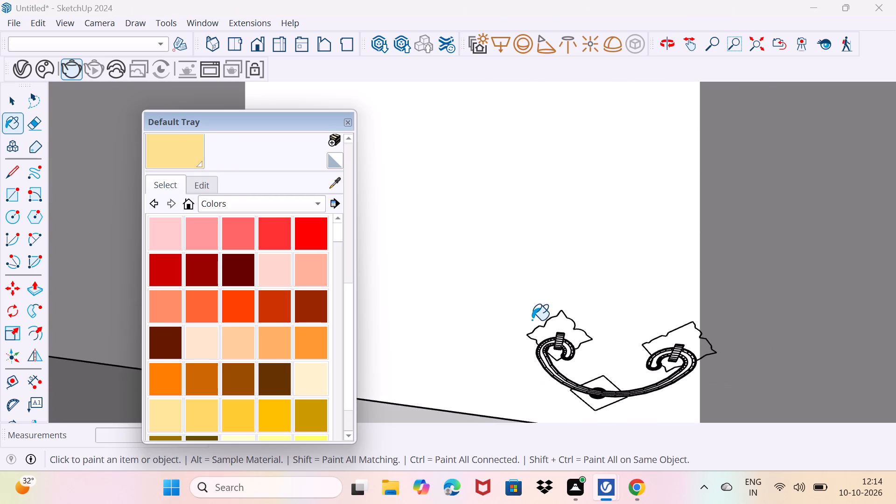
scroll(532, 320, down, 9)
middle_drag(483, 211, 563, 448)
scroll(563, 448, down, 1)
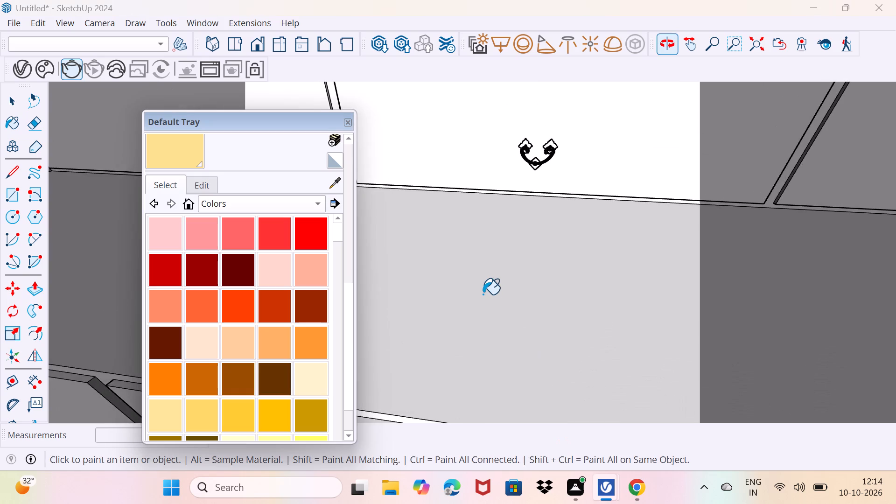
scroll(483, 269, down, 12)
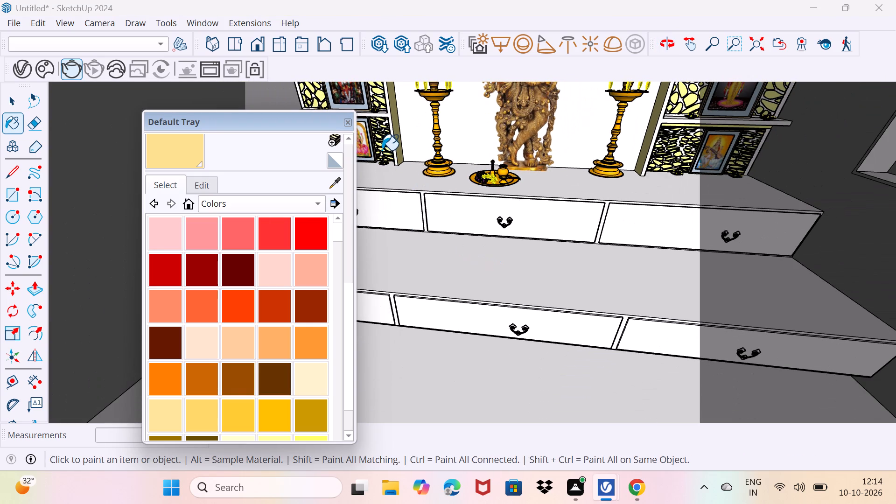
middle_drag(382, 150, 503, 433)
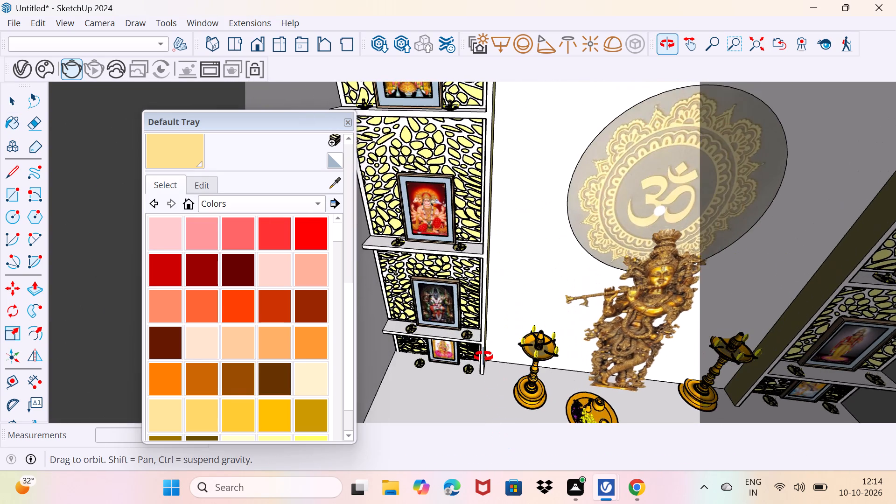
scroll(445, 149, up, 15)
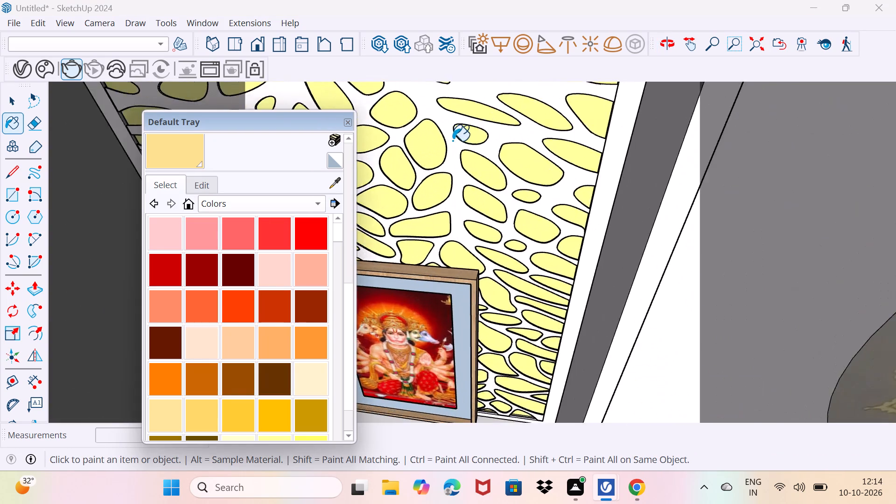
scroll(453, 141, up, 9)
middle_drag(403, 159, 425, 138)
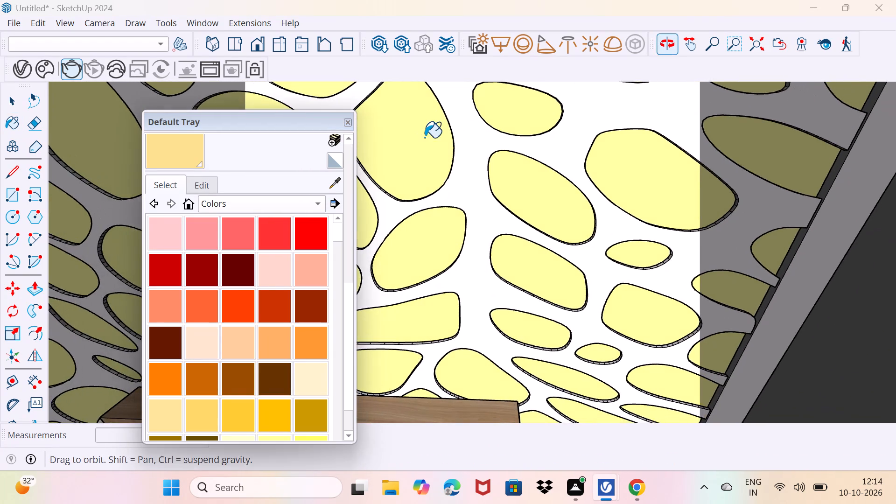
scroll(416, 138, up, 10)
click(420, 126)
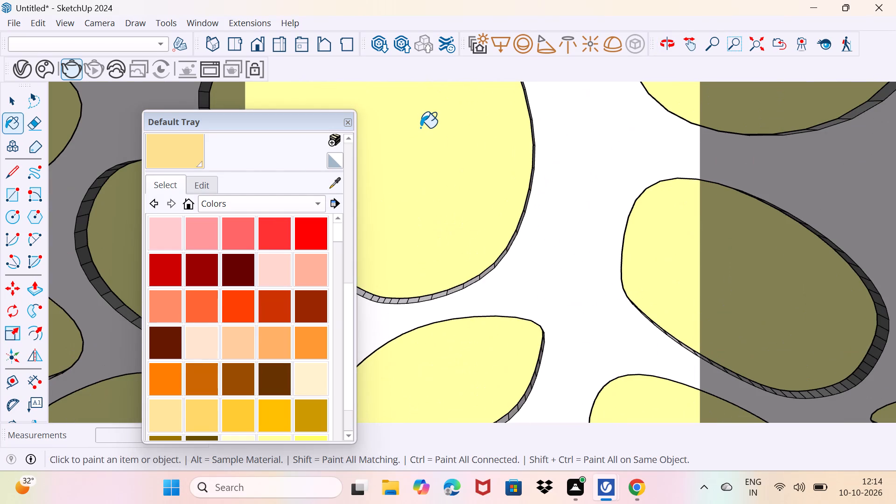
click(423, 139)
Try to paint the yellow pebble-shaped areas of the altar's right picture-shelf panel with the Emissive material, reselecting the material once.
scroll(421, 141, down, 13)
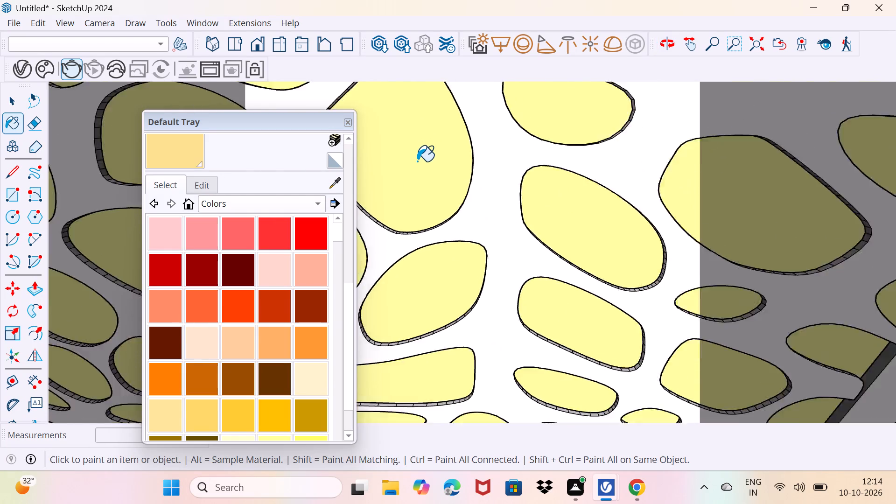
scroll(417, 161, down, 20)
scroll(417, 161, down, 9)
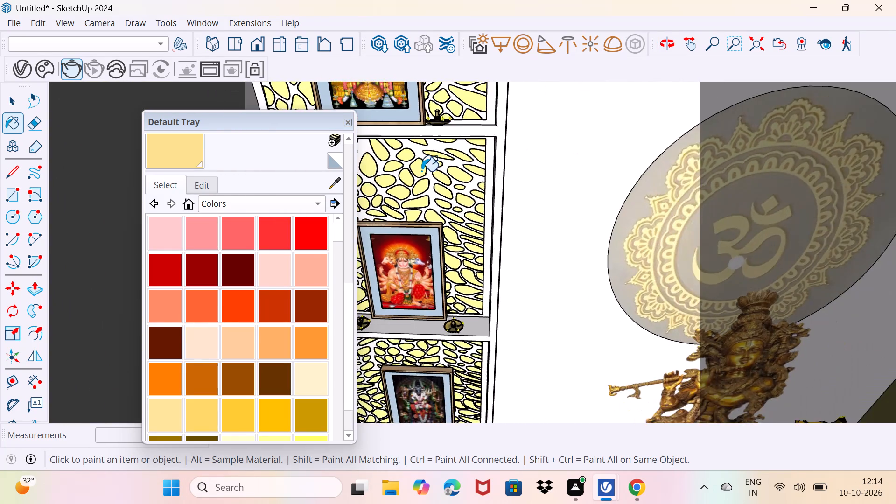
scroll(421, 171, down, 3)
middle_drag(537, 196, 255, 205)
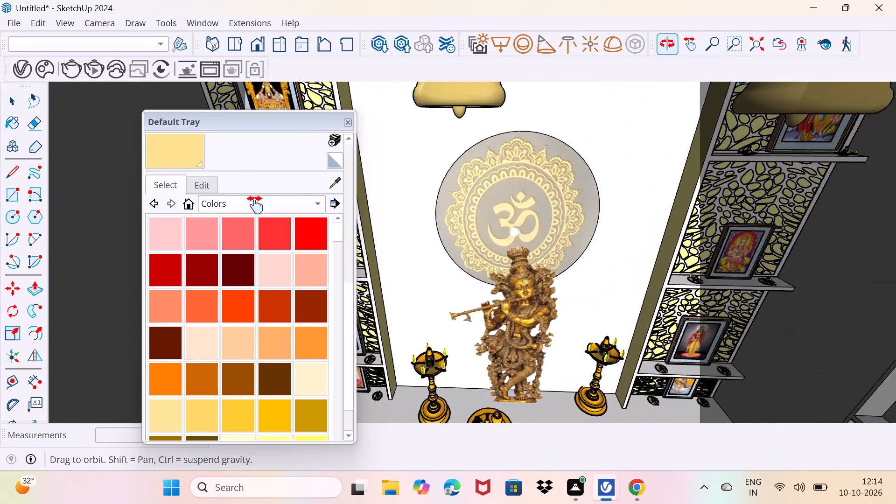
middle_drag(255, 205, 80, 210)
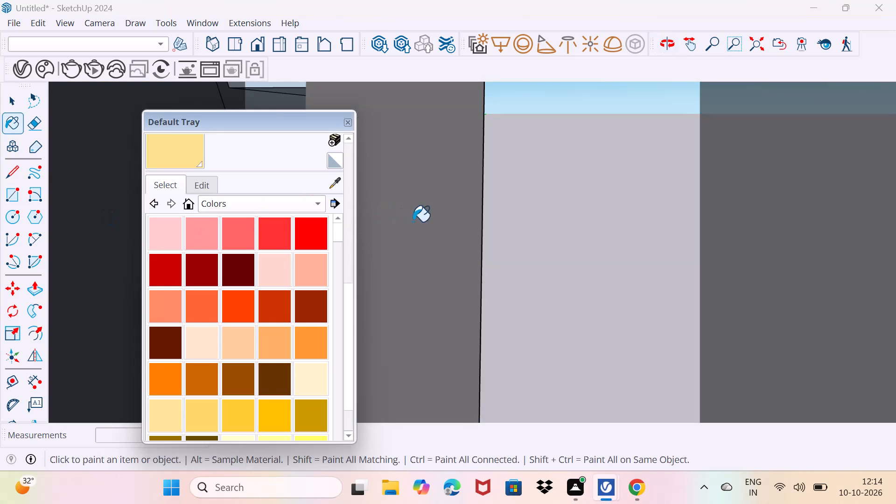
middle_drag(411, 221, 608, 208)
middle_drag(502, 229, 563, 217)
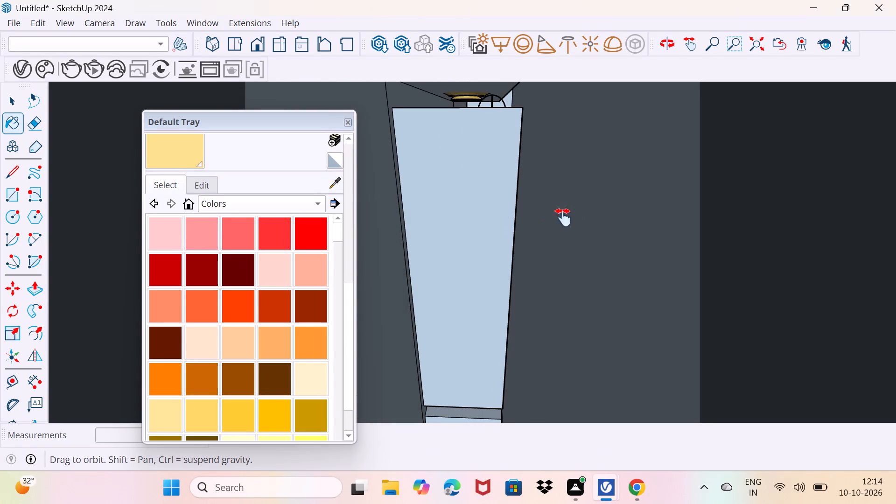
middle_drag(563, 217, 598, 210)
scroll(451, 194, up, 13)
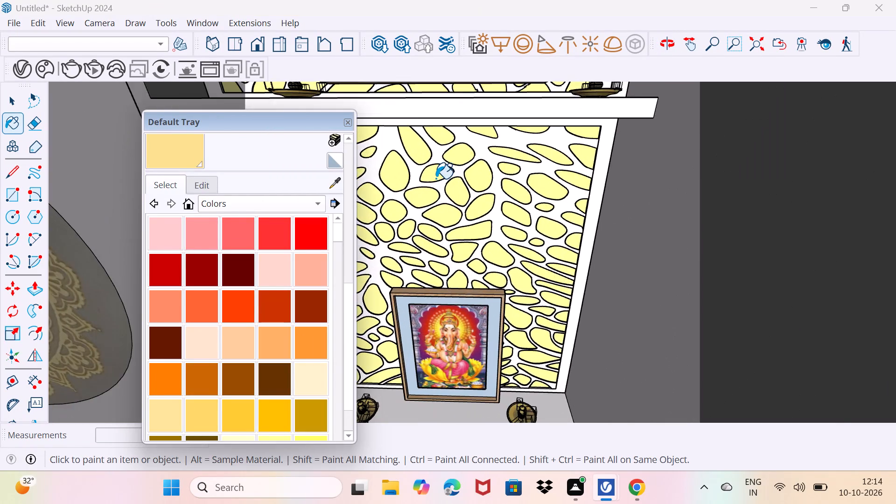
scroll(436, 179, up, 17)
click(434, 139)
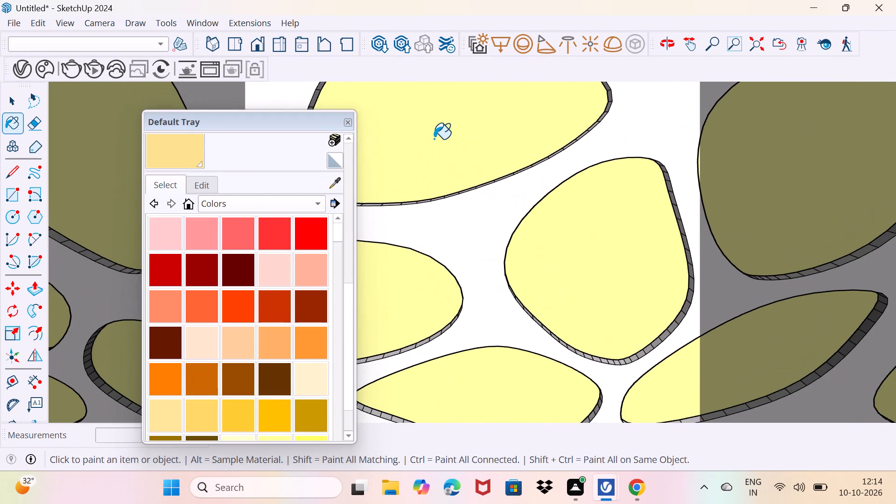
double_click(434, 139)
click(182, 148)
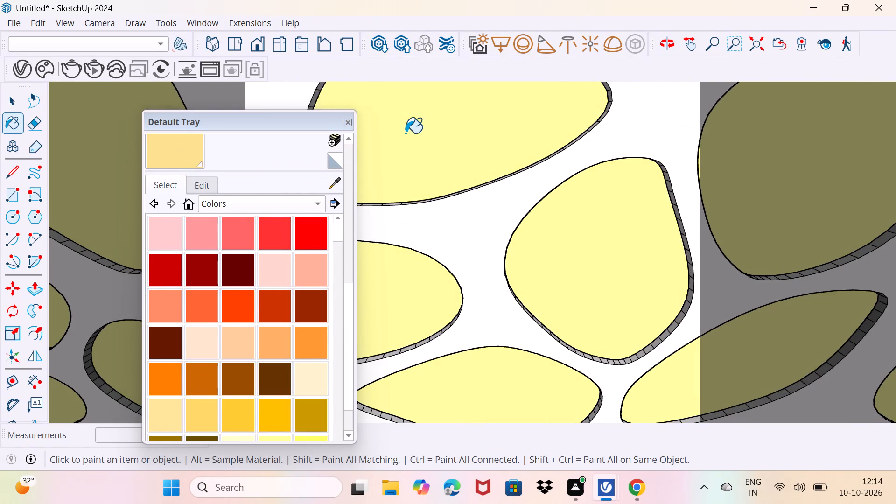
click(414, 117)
Close the Default Tray and return to the Select tool.
click(354, 123)
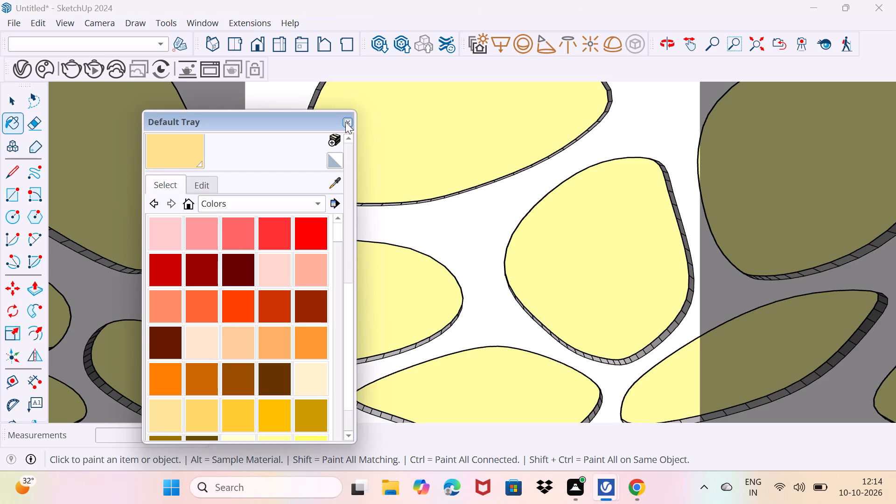
click(345, 122)
scroll(309, 184, down, 4)
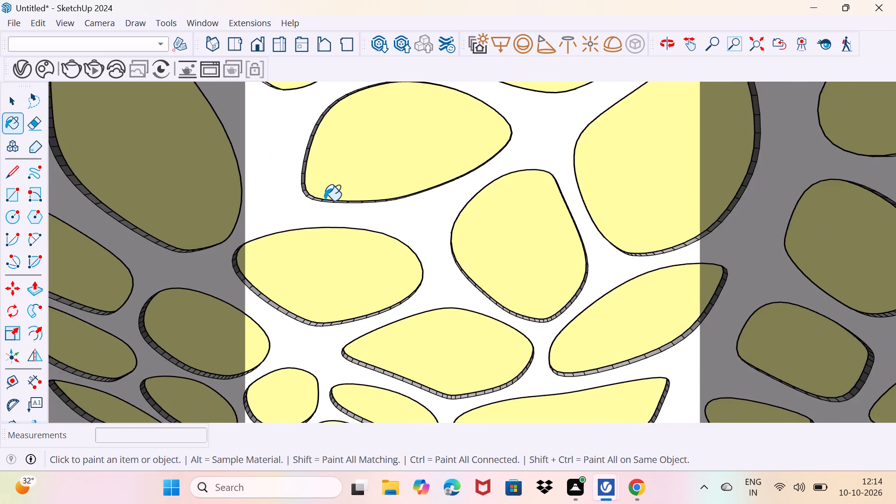
scroll(324, 201, down, 9)
key(space)
Start a V-Ray render of the shrine room from a view showing the full altar, both picture panels, bells and side-wall niche.
scroll(262, 226, down, 3)
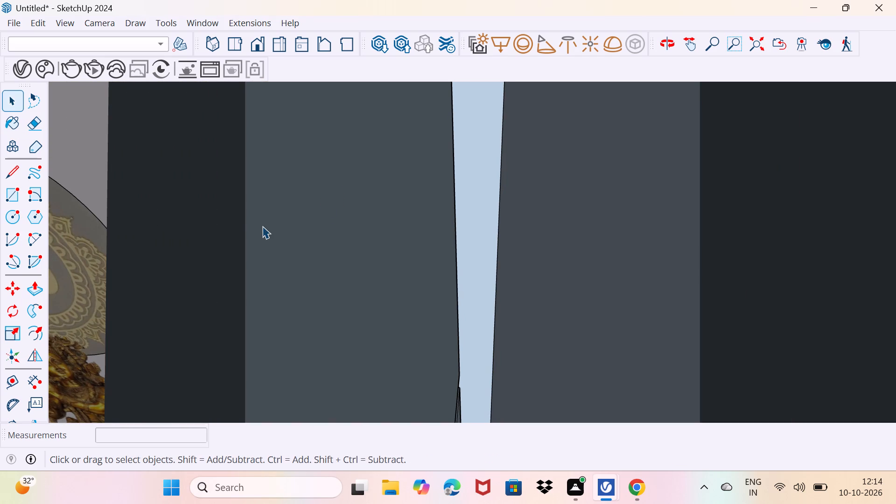
middle_drag(242, 226, 456, 173)
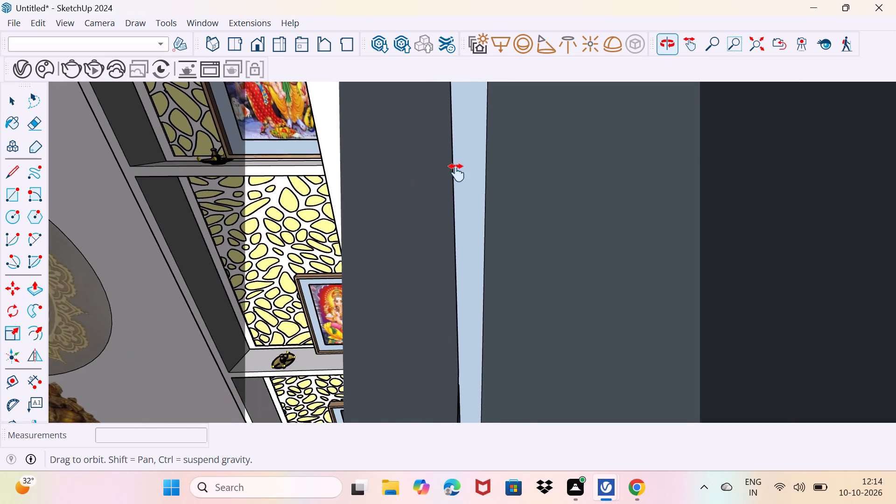
middle_drag(456, 173, 497, 165)
scroll(327, 239, down, 5)
middle_drag(323, 239, 504, 175)
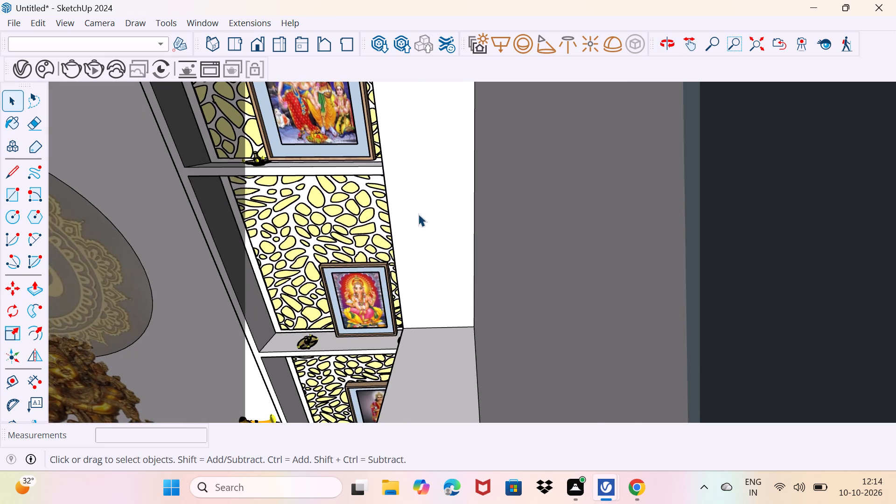
scroll(418, 214, down, 4)
shift+middle_drag(405, 214, 522, 154)
scroll(423, 205, down, 4)
shift+middle_drag(394, 233, 464, 188)
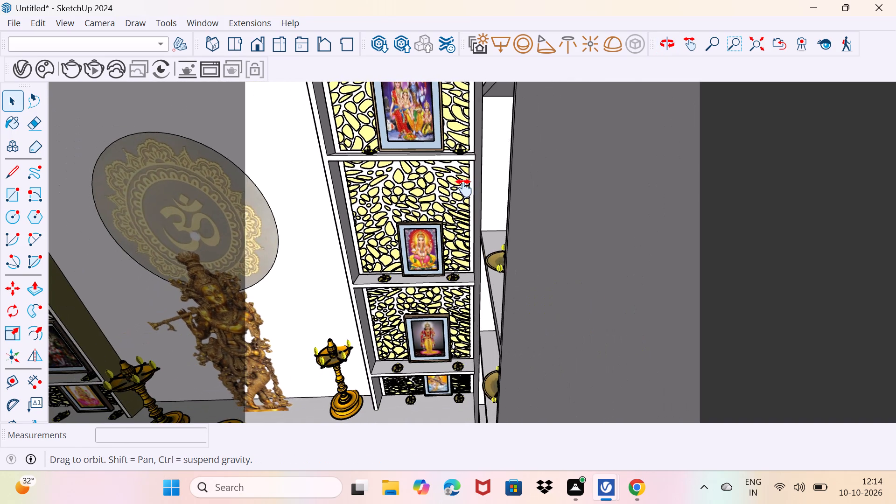
shift+middle_drag(464, 188, 558, 186)
scroll(364, 232, down, 4)
shift+middle_drag(363, 237, 400, 231)
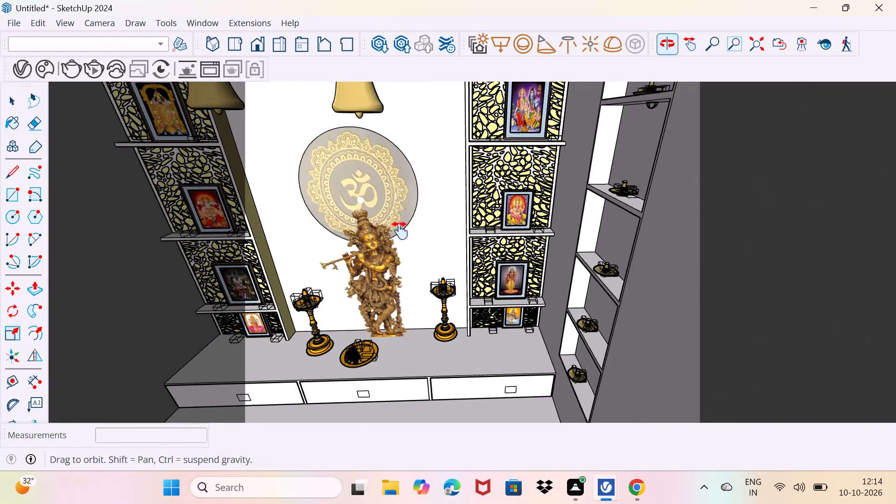
shift+middle_drag(400, 231, 438, 273)
middle_drag(421, 298, 426, 252)
scroll(425, 258, down, 4)
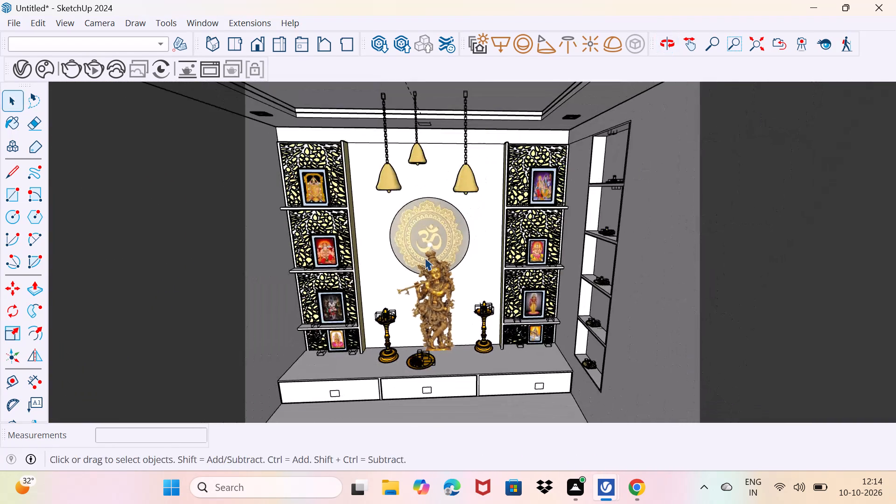
middle_drag(420, 278, 424, 258)
scroll(411, 291, up, 1)
middle_drag(412, 292, 437, 287)
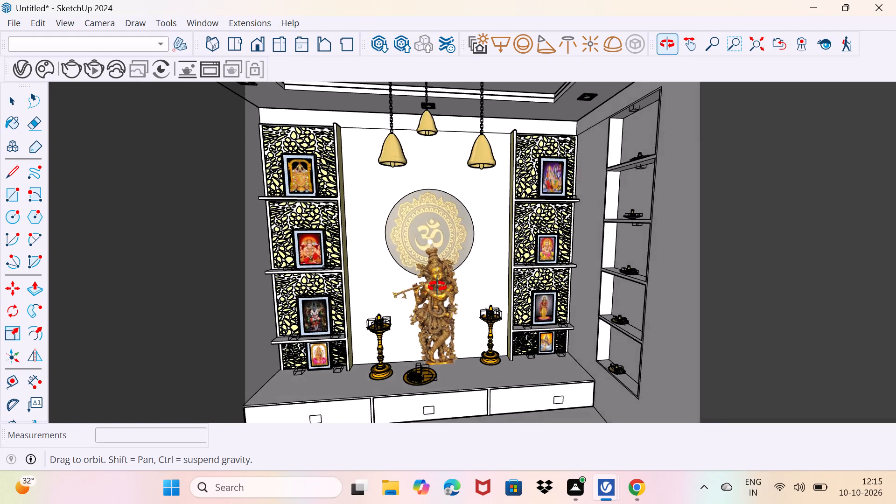
middle_drag(437, 287, 435, 287)
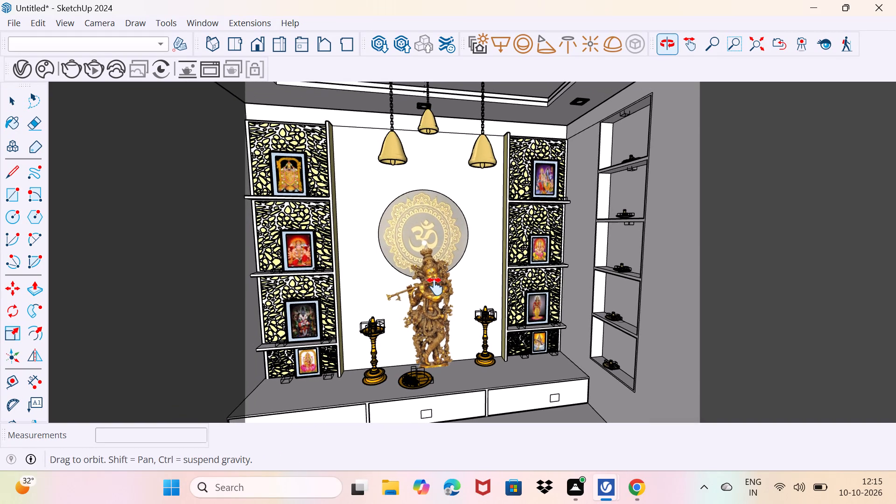
middle_drag(435, 287, 439, 252)
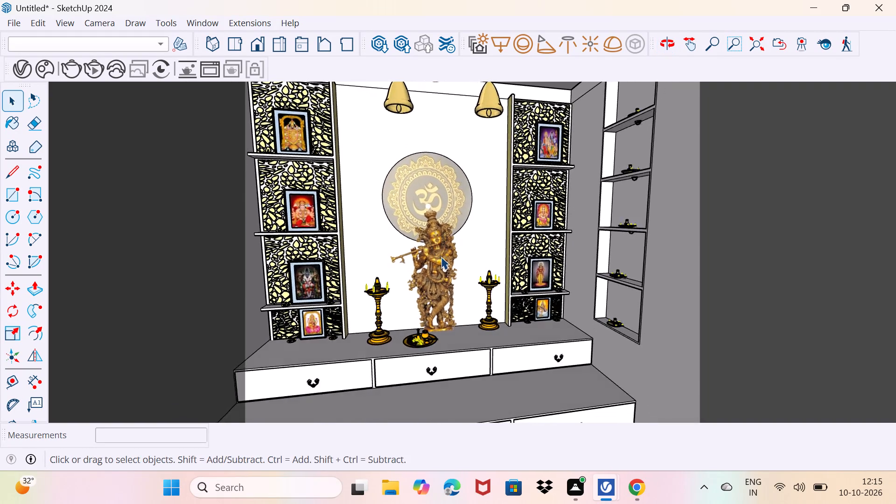
scroll(441, 257, down, 2)
middle_drag(427, 276, 451, 273)
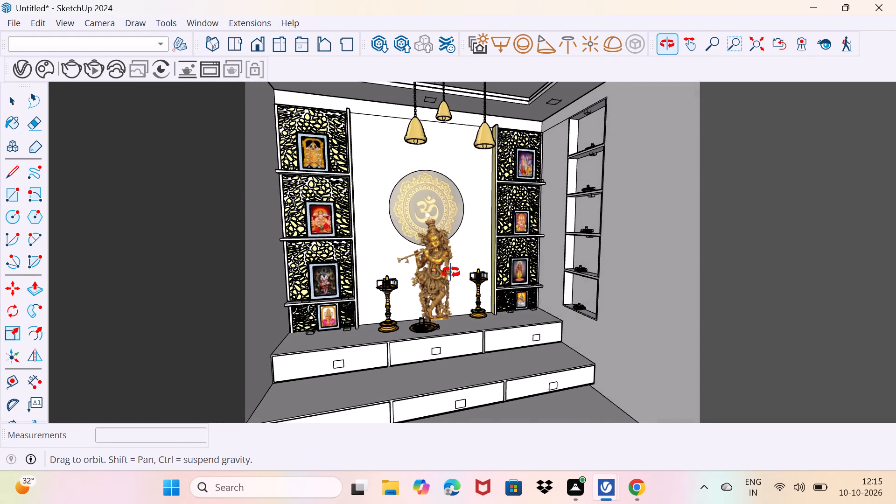
middle_drag(451, 273, 441, 277)
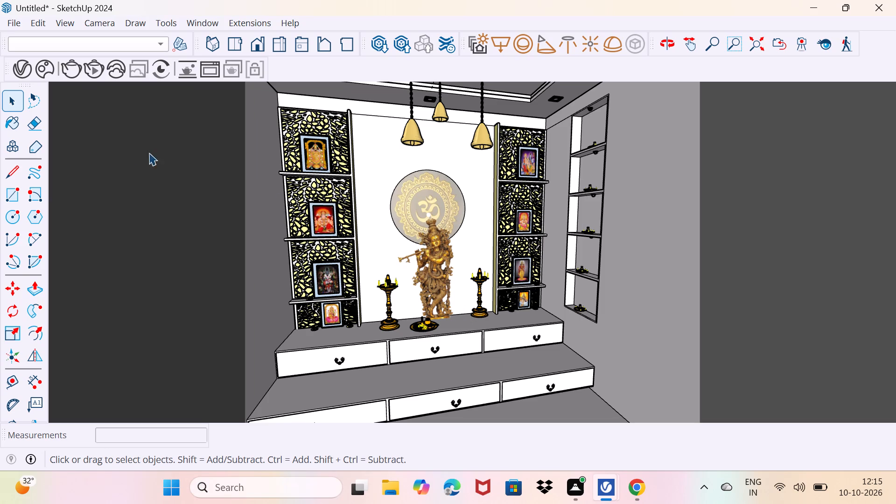
click(73, 69)
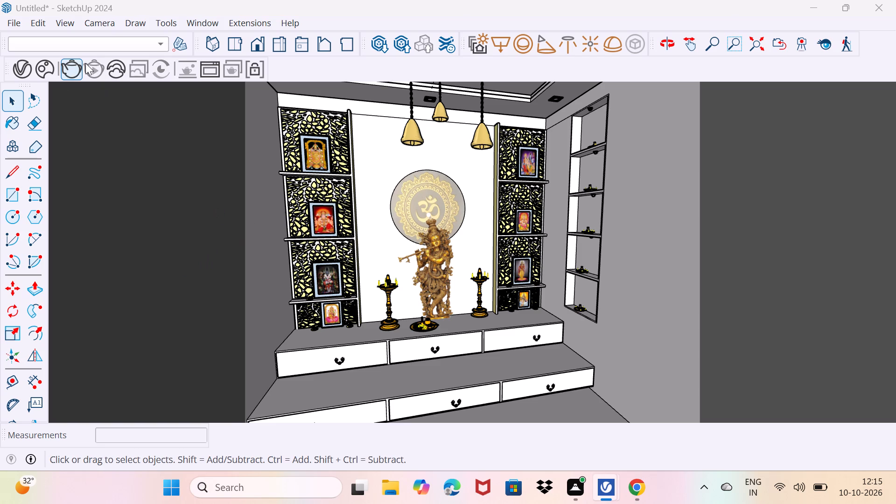
Stop the running V-Ray render from the Asset Editor.
click(21, 70)
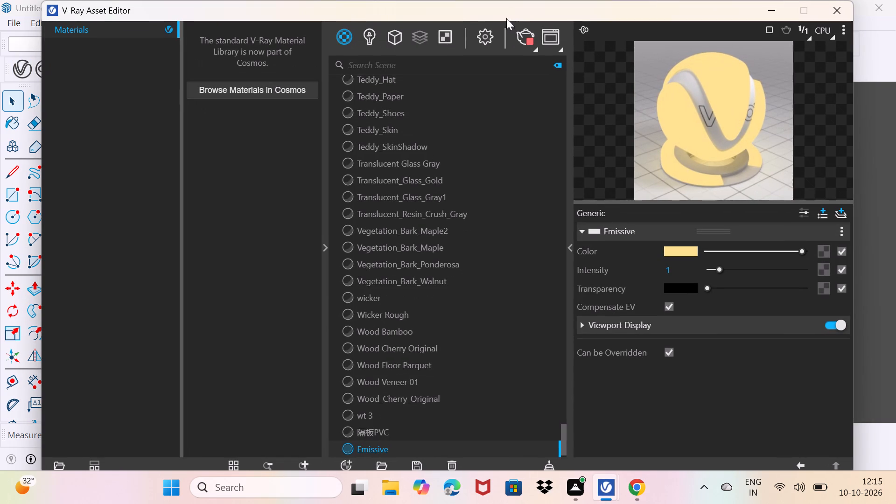
click(518, 31)
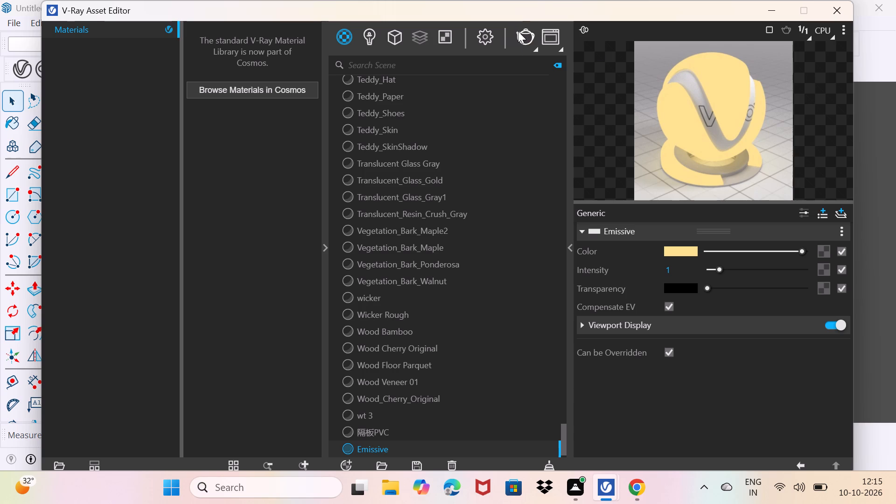
Check the V-Ray render settings for quality, exposure and render output, and put the Asset Editor away.
click(485, 41)
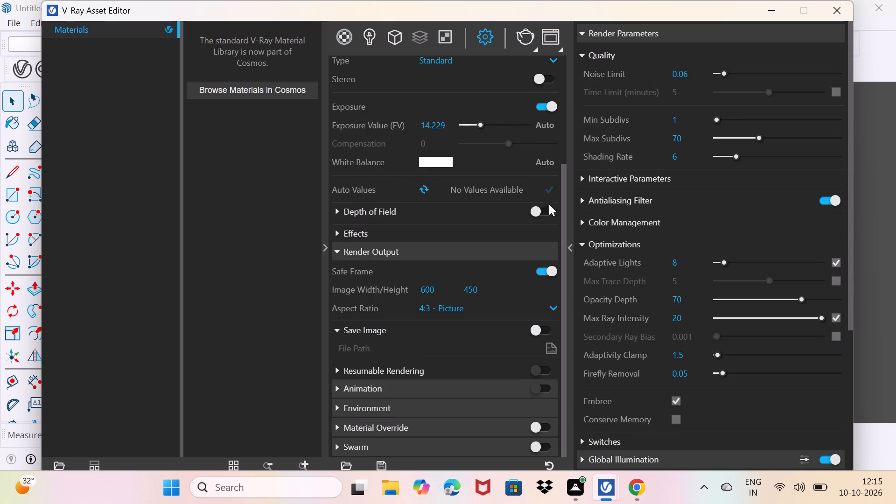
click(774, 9)
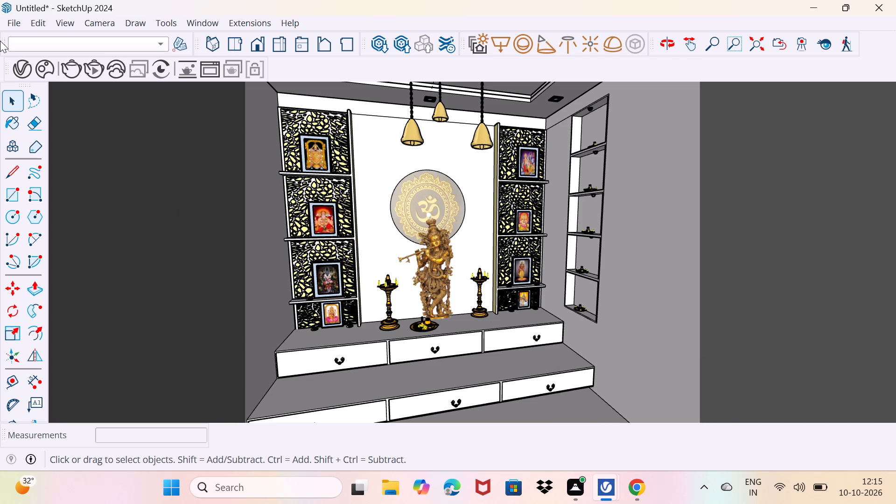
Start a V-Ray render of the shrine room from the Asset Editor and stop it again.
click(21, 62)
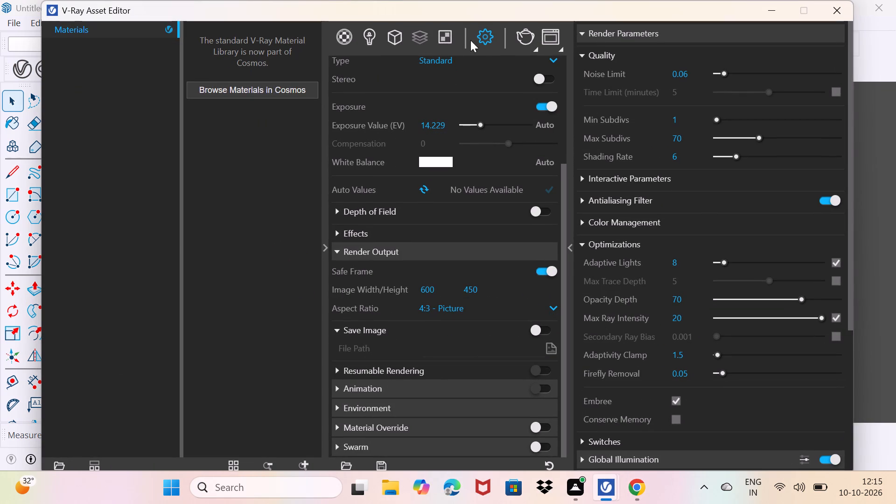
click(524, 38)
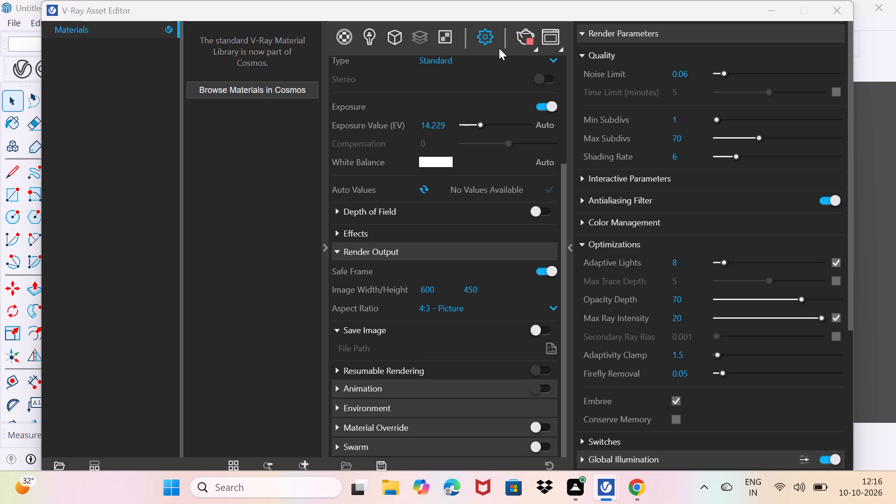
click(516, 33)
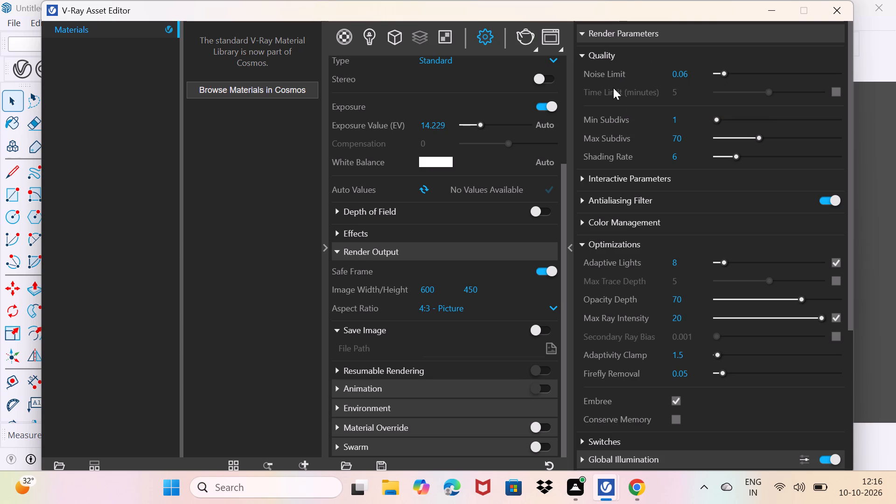
Restart the V-Ray render of the current altar view and put the Asset Editor away.
click(520, 38)
double_click(517, 40)
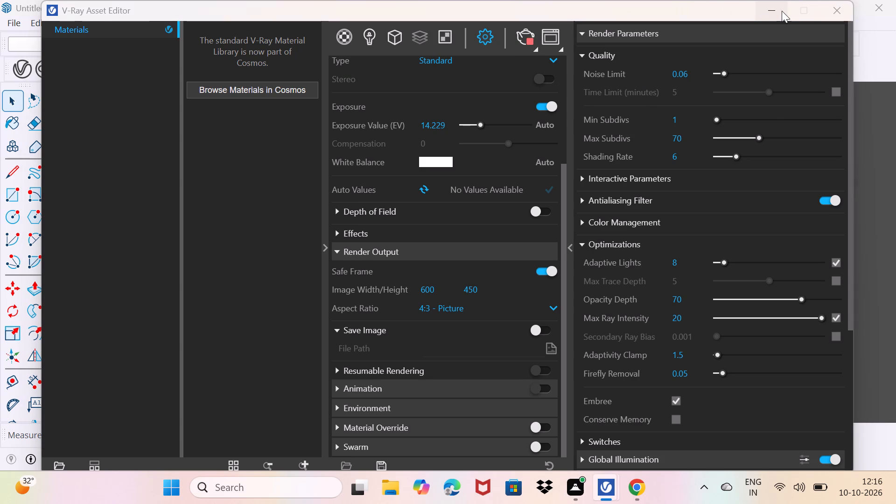
click(773, 11)
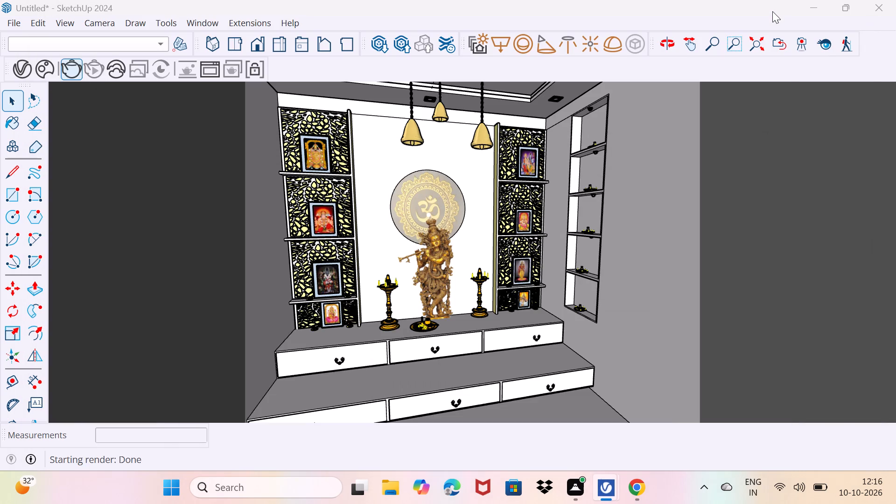
click(67, 66)
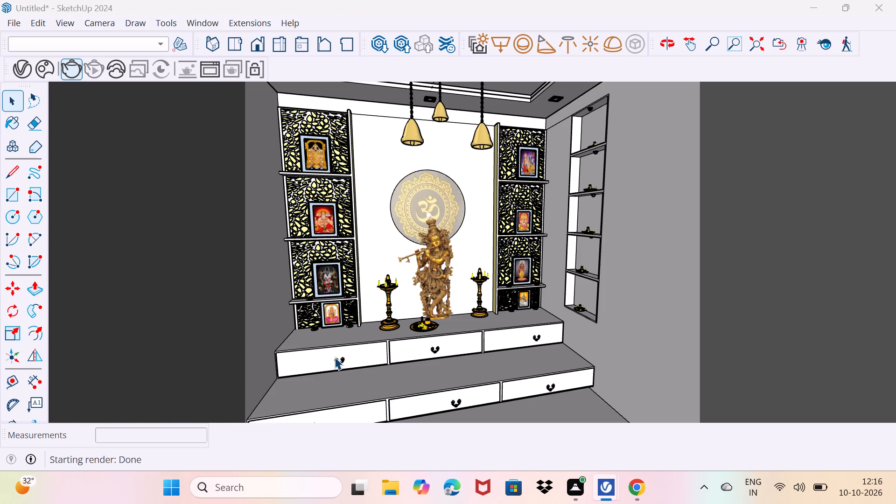
Save the shrine room work while the V-Ray render is running.
key(ctrl+s)
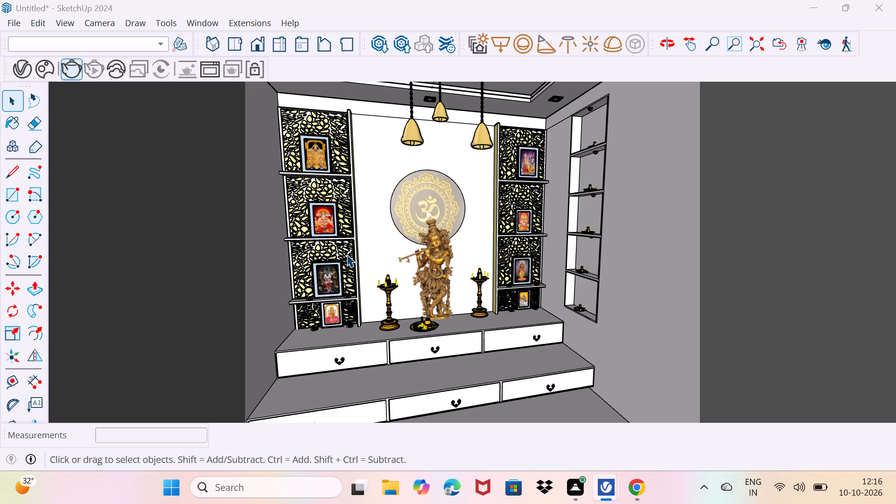
key(ctrl+s)
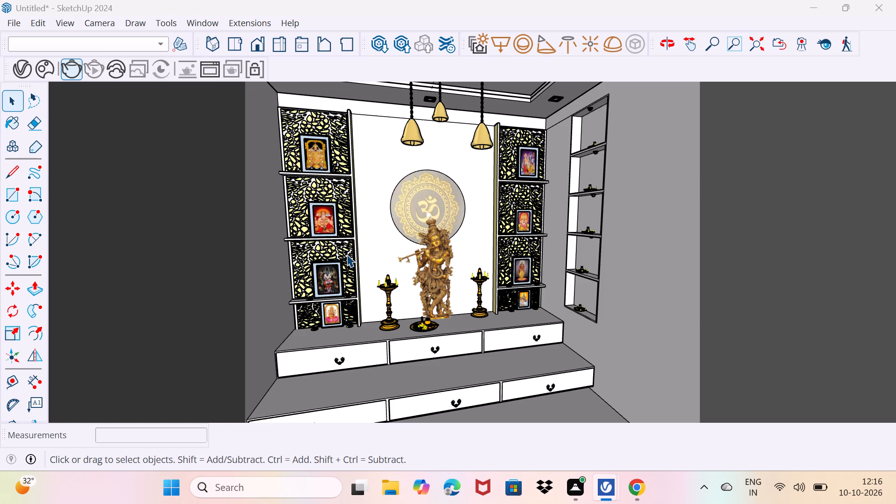
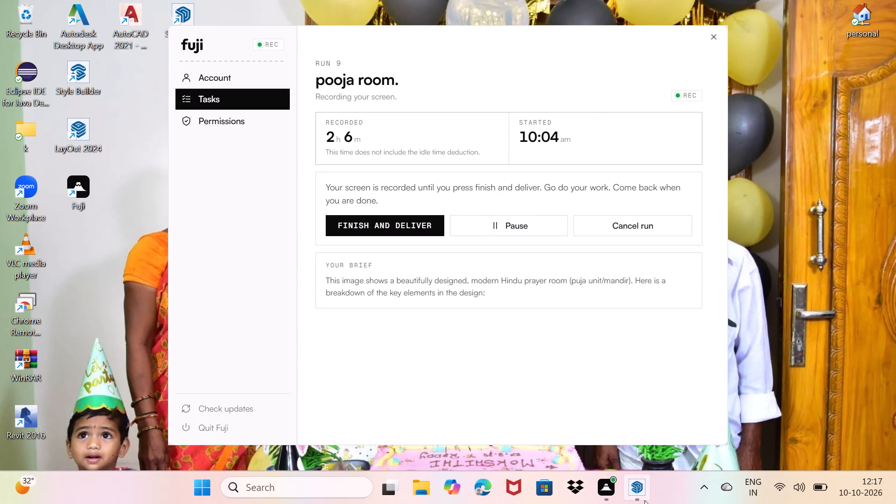
Switch back to the shrine model in SketchUp at full window size and close the V-Ray Color Picker.
click(618, 421)
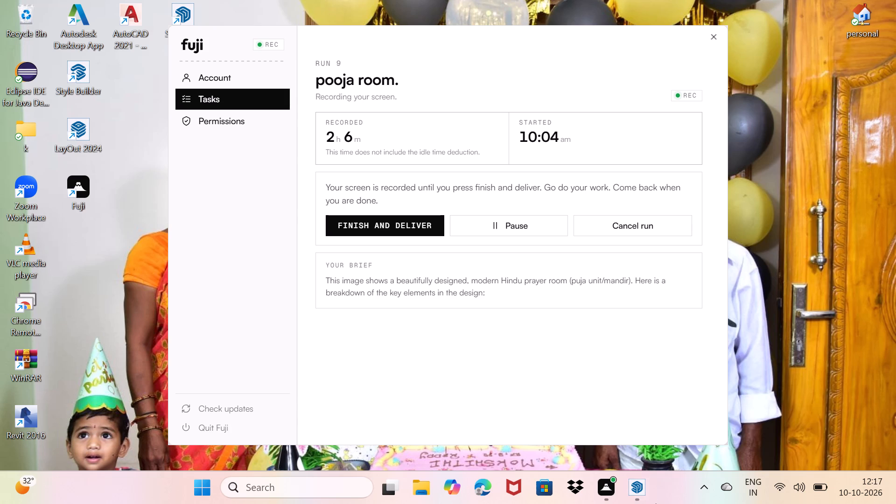
click(617, 435)
click(643, 490)
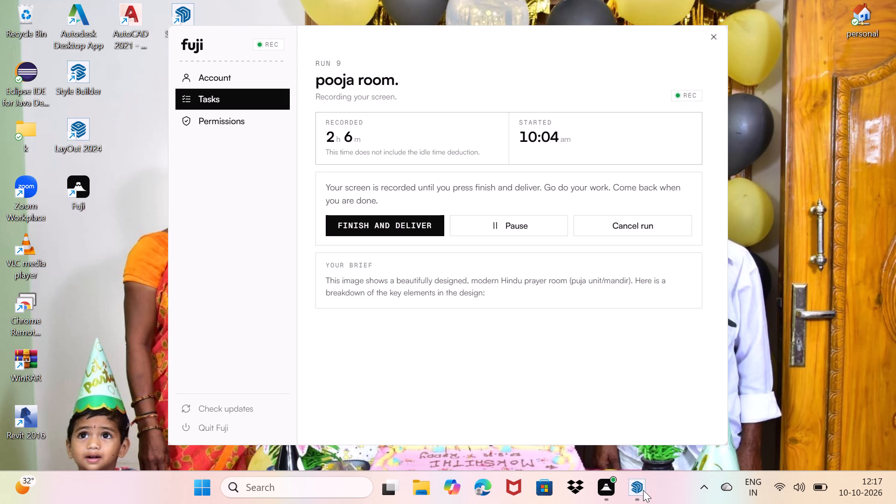
click(643, 490)
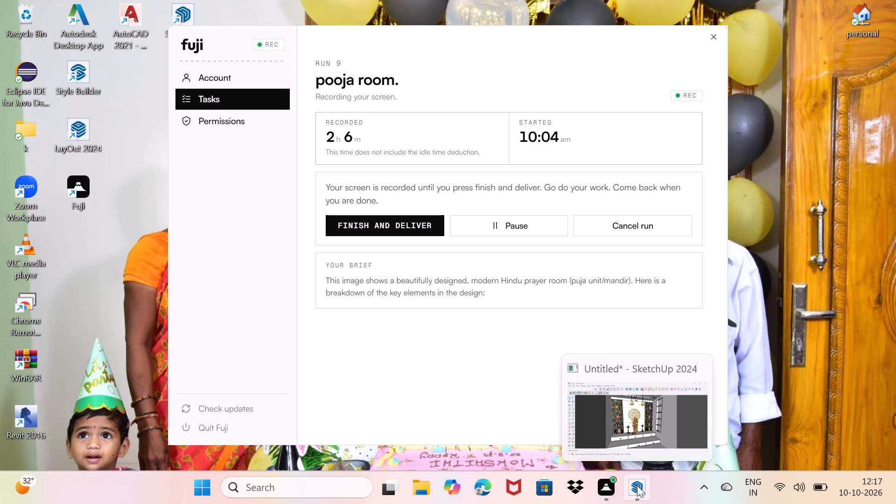
click(651, 427)
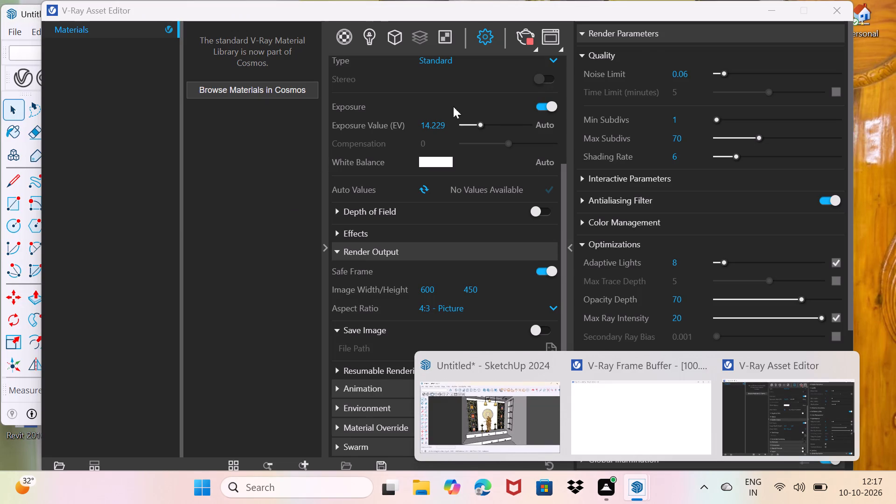
click(770, 11)
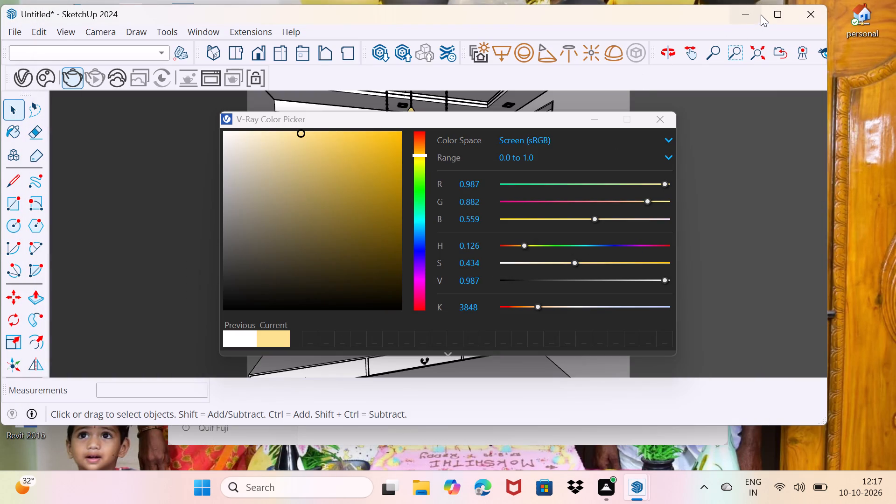
click(773, 14)
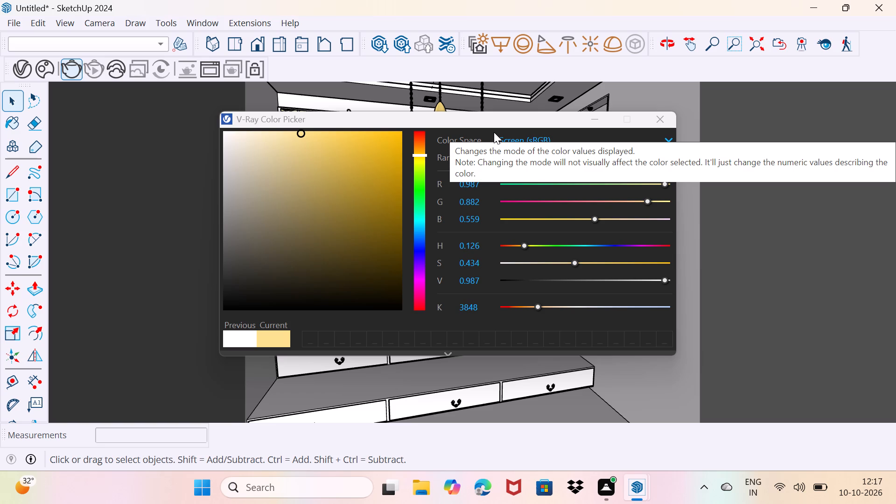
click(658, 119)
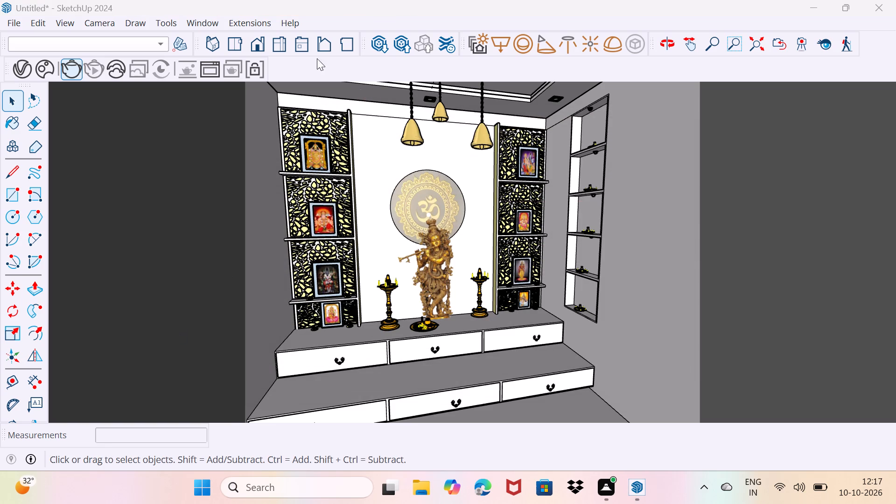
Stop the running V-Ray render from the Asset Editor and put the editor away.
click(16, 68)
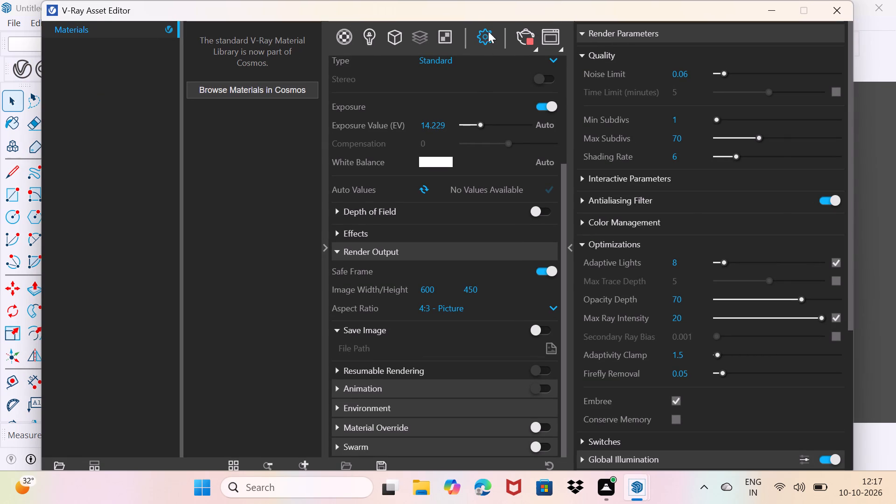
click(487, 29)
click(521, 31)
click(769, 13)
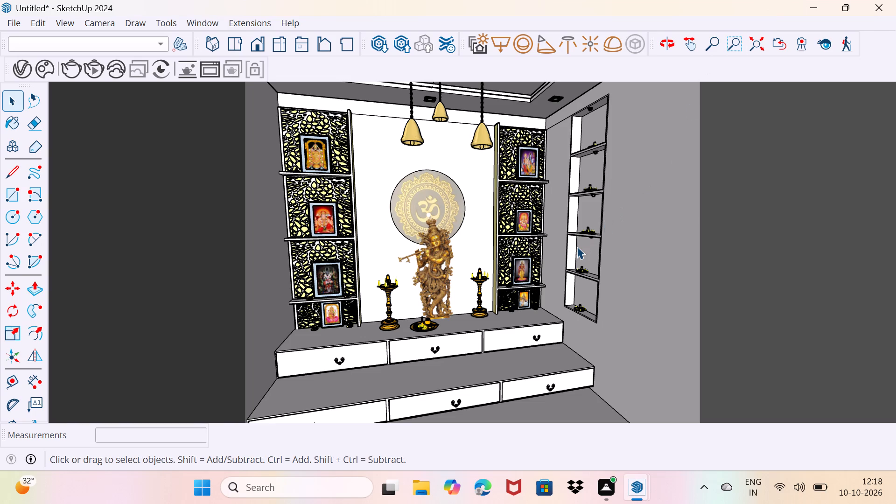
Save the model in the Documents folder as a SketchUp model named pooja room.
key(ctrl+s)
click(289, 252)
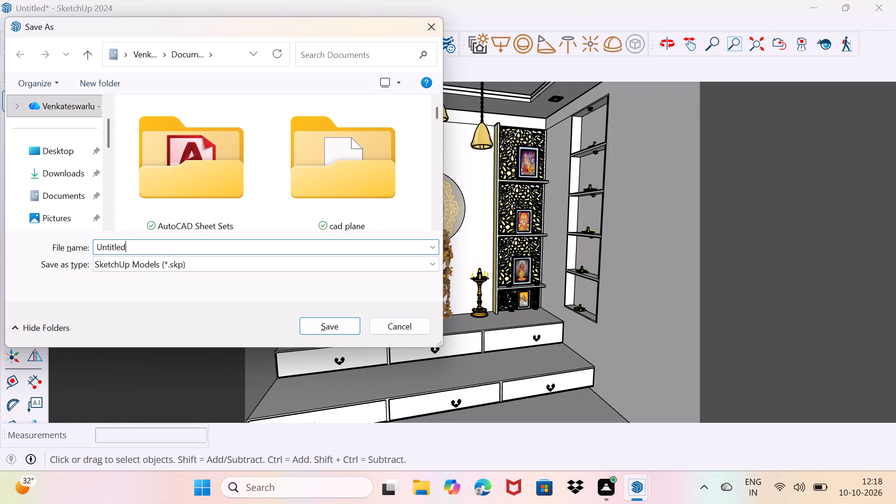
key(BackSpace)
key(BackSpace)
key(BackSpace)
key(BackSpace)
key(BackSpace)
key(BackSpace)
key(BackSpace)
key(BackSpace)
key(BackSpace)
key(BackSpace)
key(BackSpace)
key(BackSpace)
key(BackSpace)
key(BackSpace)
key(BackSpace)
text(pooja)
key(space)
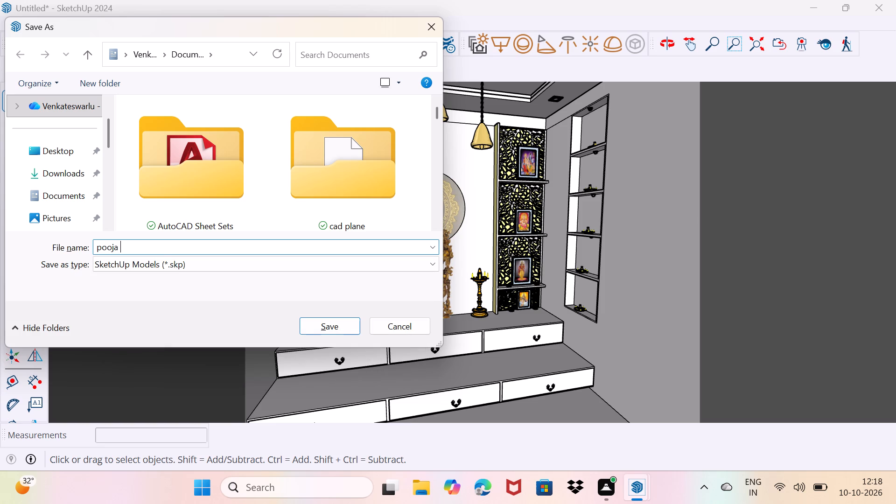
text(room)
key(Return)
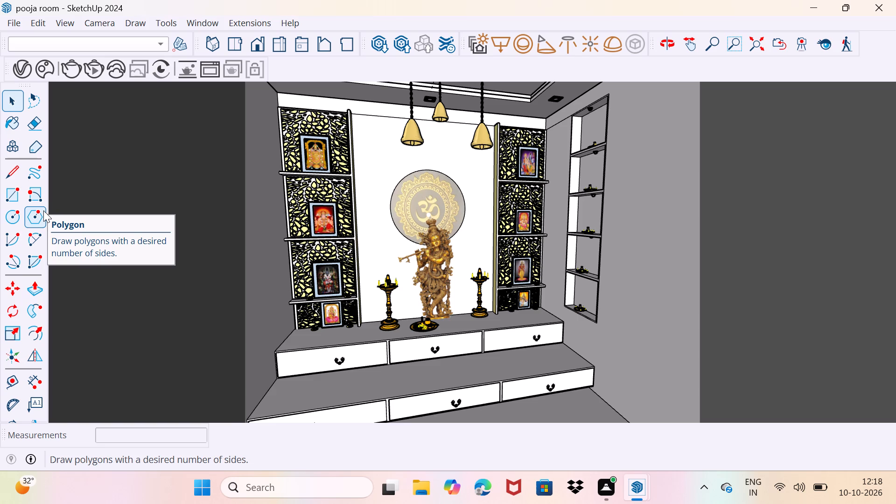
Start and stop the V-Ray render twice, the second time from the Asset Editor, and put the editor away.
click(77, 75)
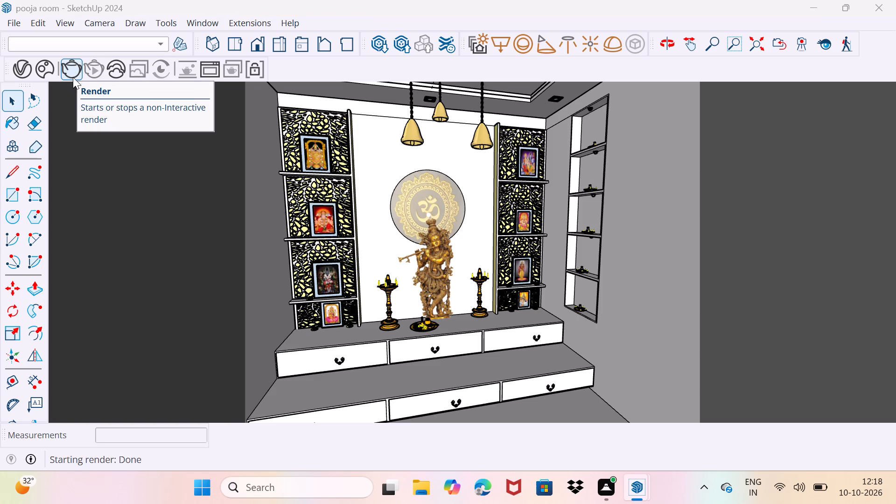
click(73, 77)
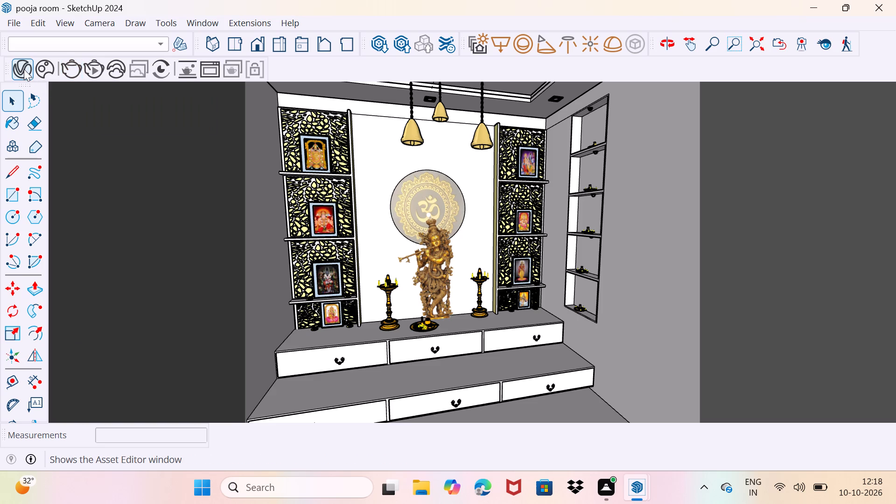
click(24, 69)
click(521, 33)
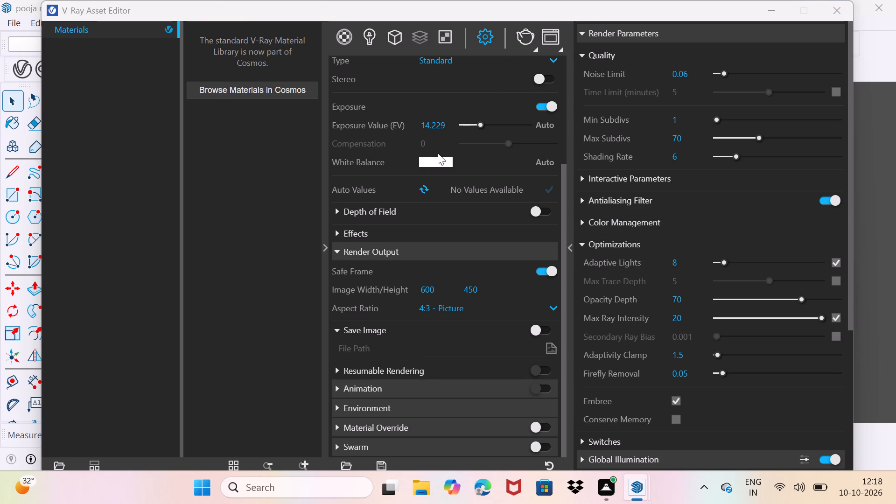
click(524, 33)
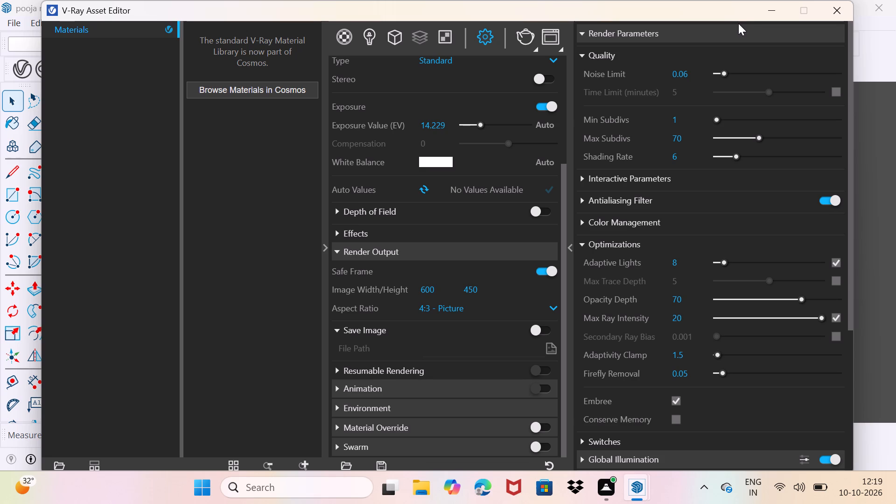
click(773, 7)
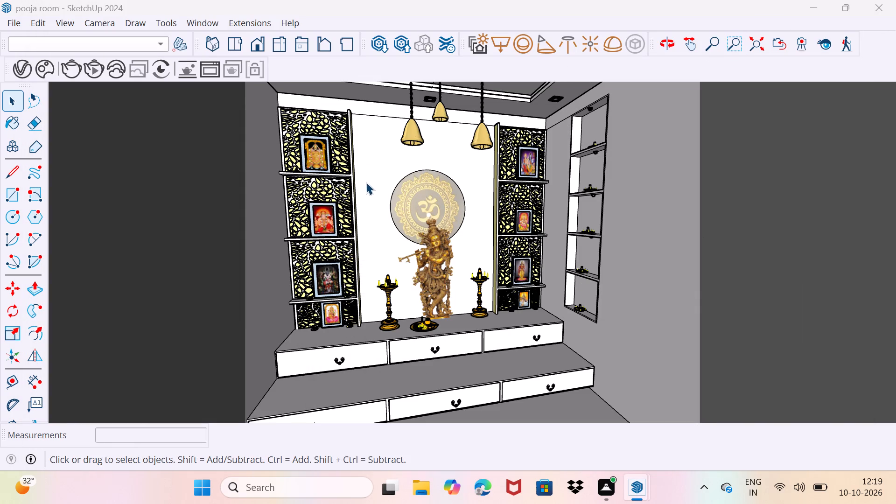
Start a V-Ray render of an angled altar view that takes in both drawer steps and the wall niche shelves.
scroll(425, 274, up, 3)
scroll(436, 221, down, 3)
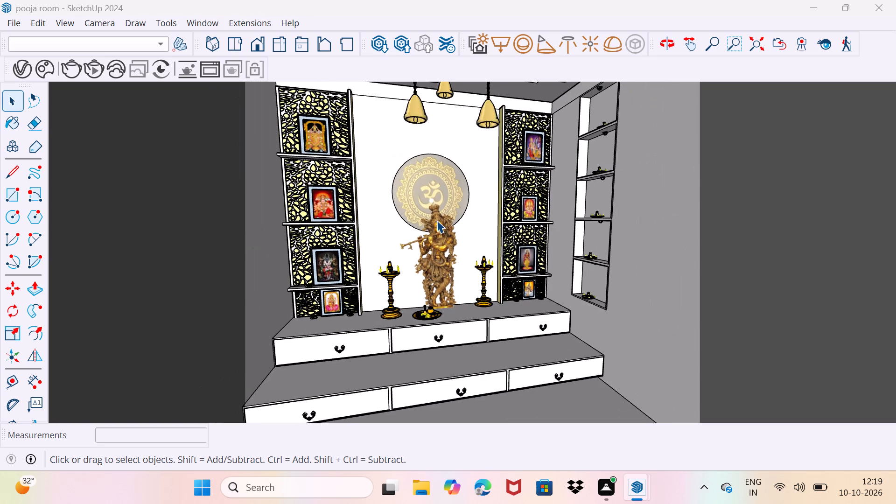
scroll(437, 220, down, 2)
middle_drag(427, 241, 405, 239)
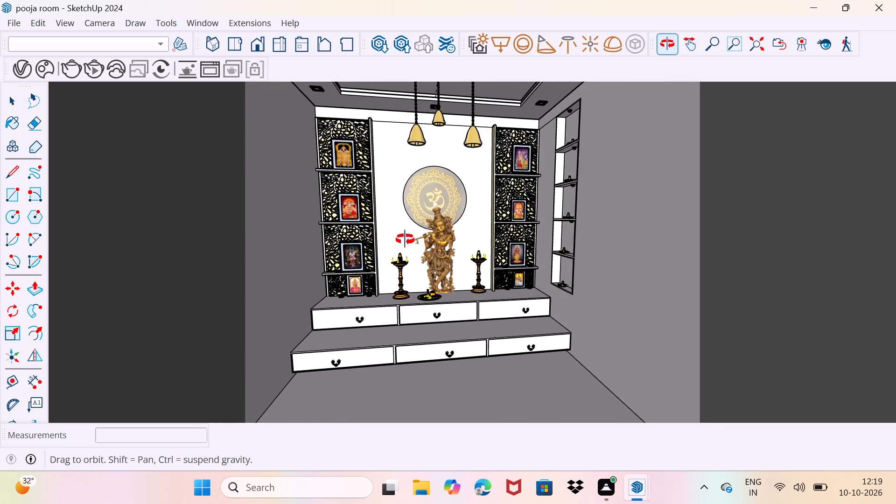
middle_drag(405, 239, 455, 231)
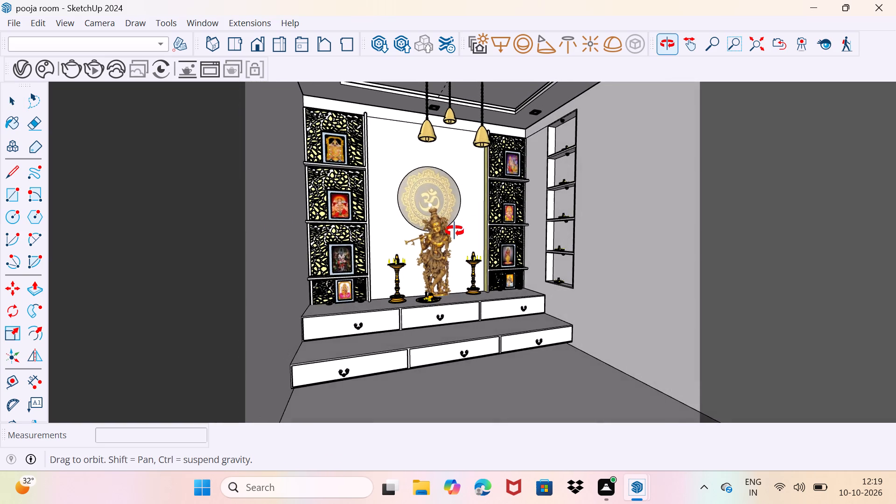
middle_drag(455, 231, 455, 237)
scroll(433, 259, up, 1)
middle_drag(426, 266, 436, 260)
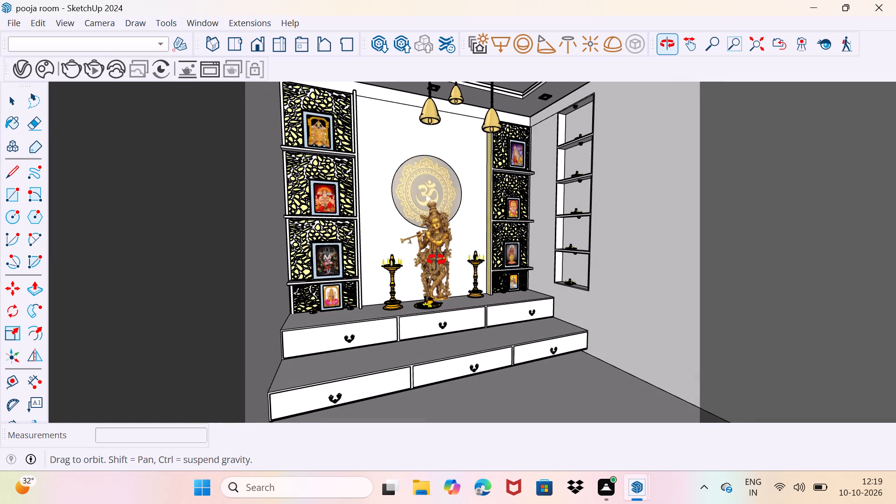
middle_drag(436, 260, 441, 257)
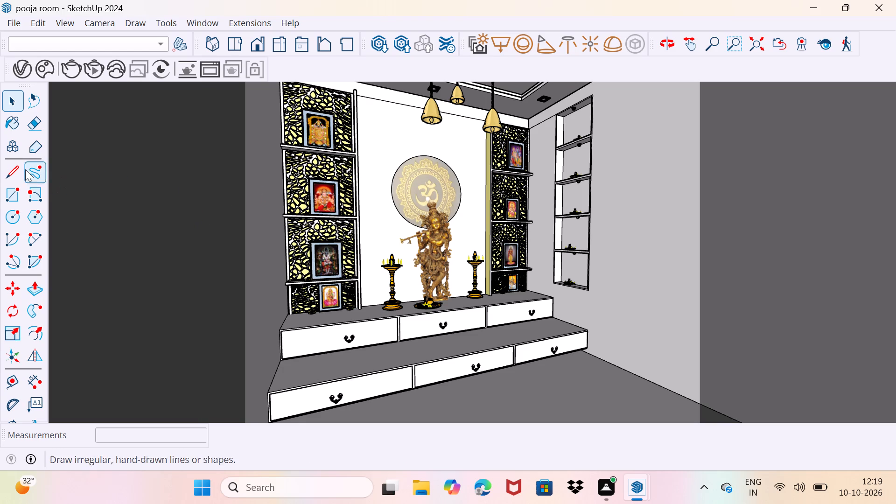
click(63, 68)
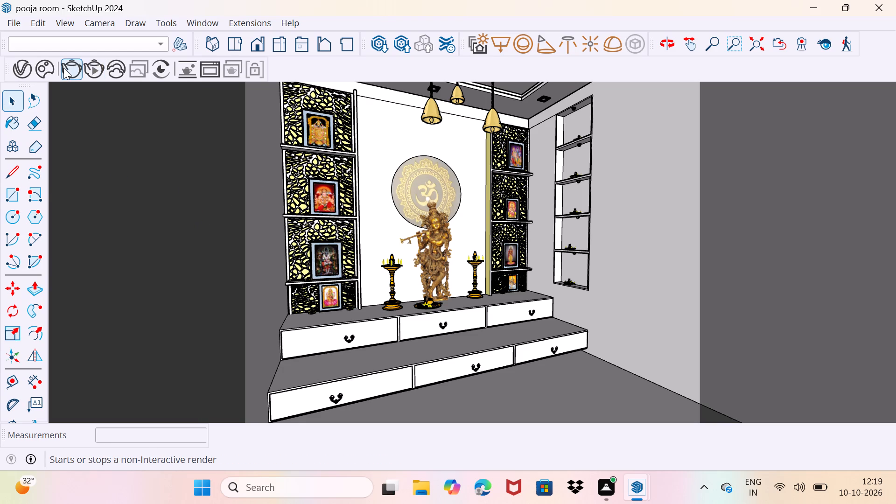
double_click(74, 72)
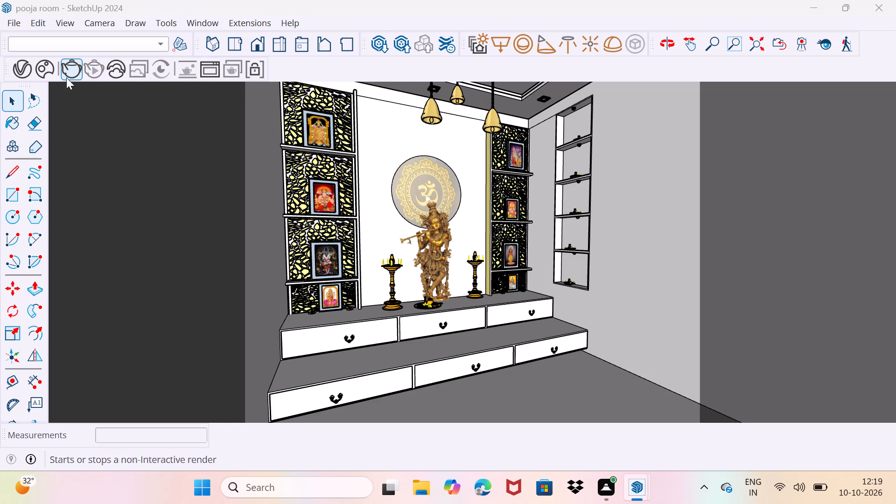
Lower the render quality's Max Subdivs to 51 in the V-Ray settings and collapse the material library pane.
click(27, 77)
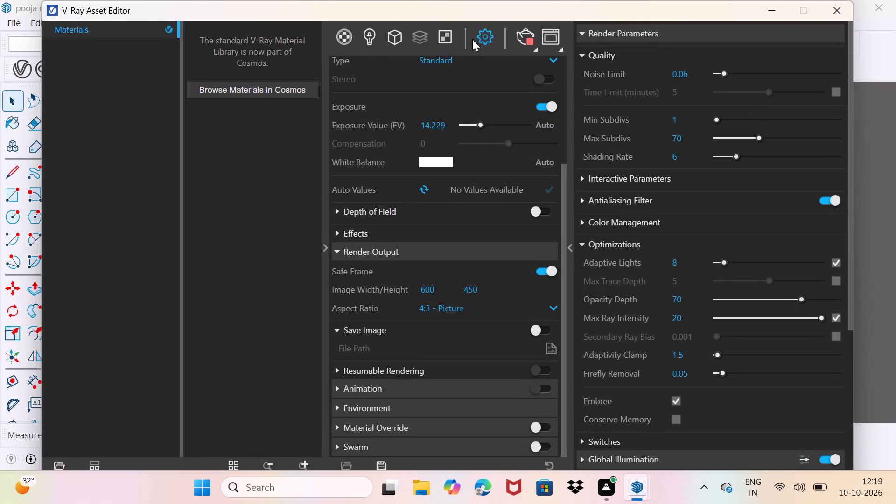
click(472, 39)
drag(757, 136, 747, 138)
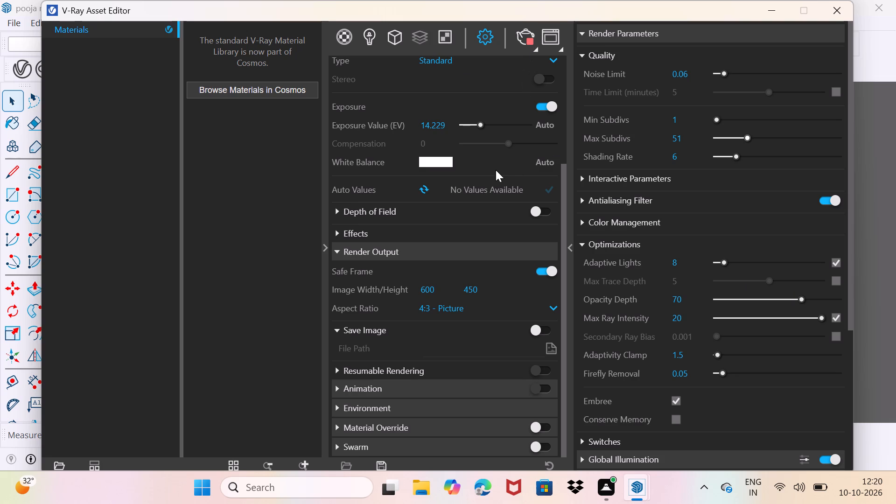
scroll(487, 171, up, 1)
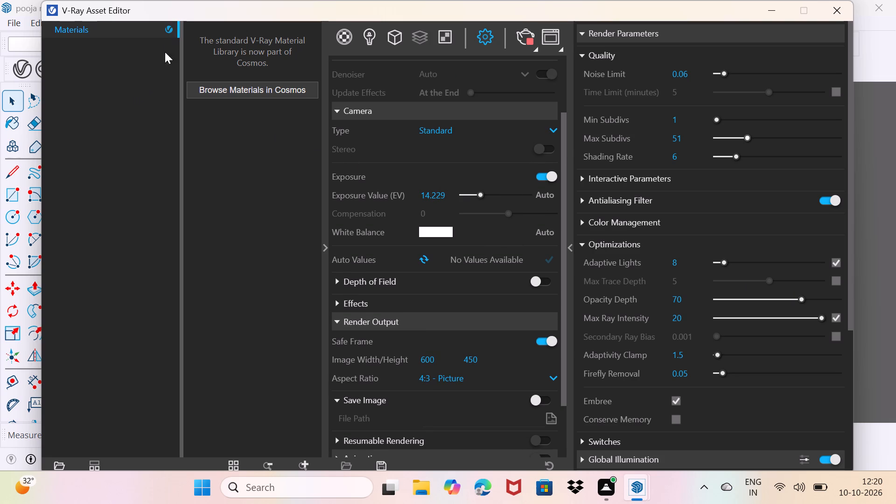
click(323, 245)
Stop the running V-Ray render and bring up the V-Ray Frame Buffer.
click(522, 37)
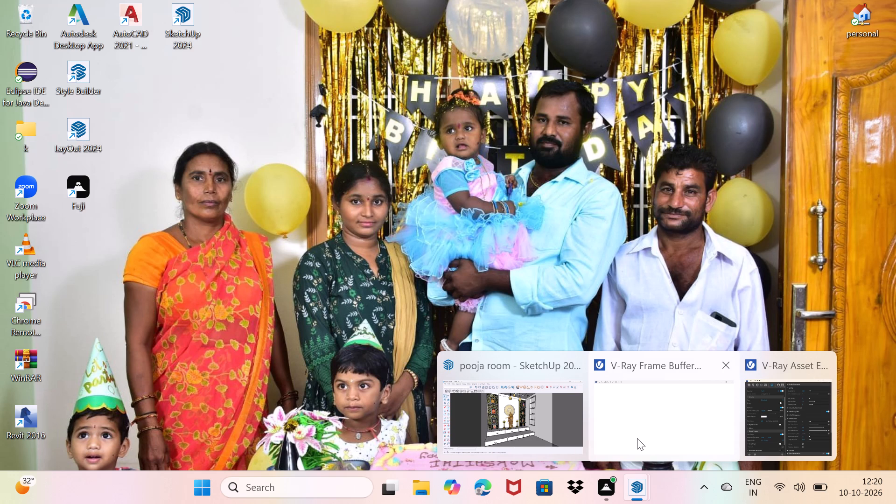
click(637, 438)
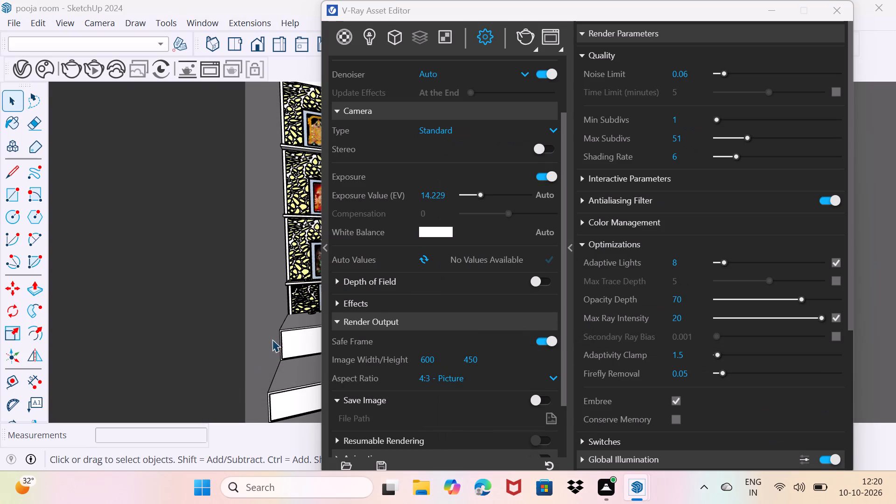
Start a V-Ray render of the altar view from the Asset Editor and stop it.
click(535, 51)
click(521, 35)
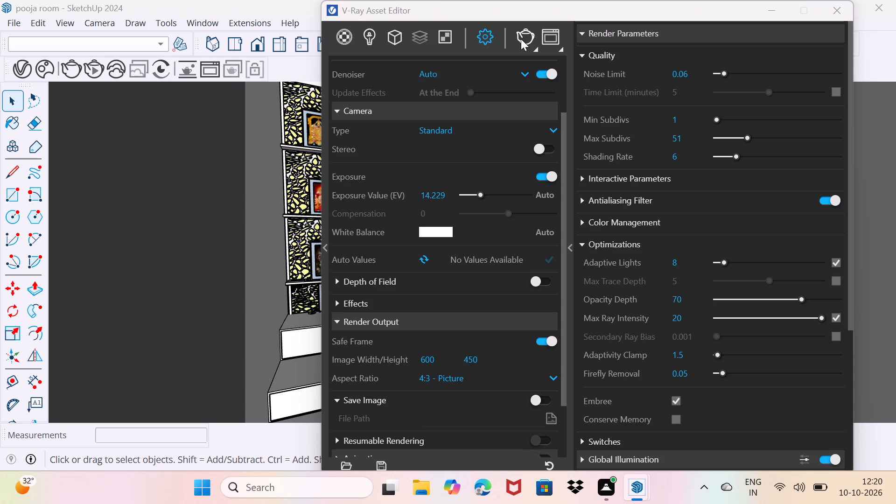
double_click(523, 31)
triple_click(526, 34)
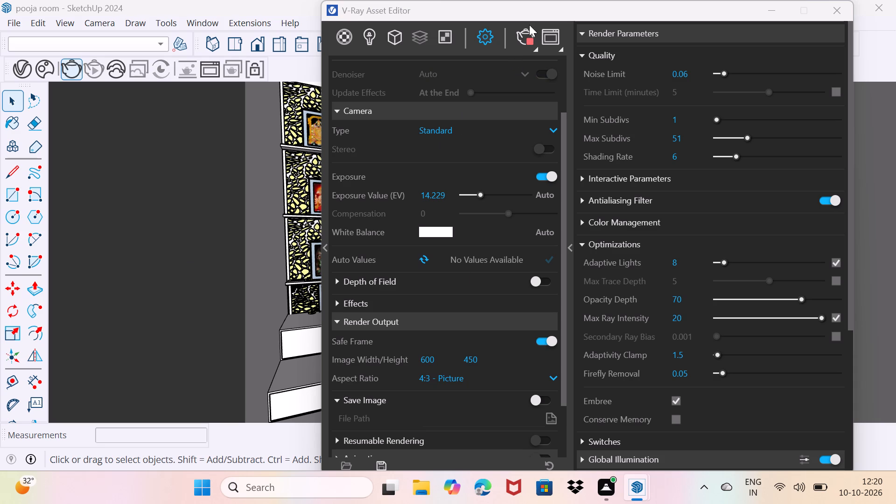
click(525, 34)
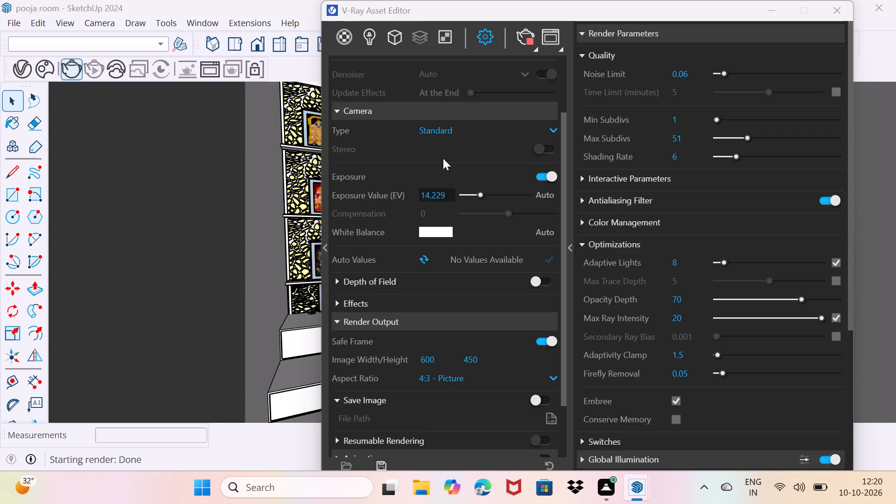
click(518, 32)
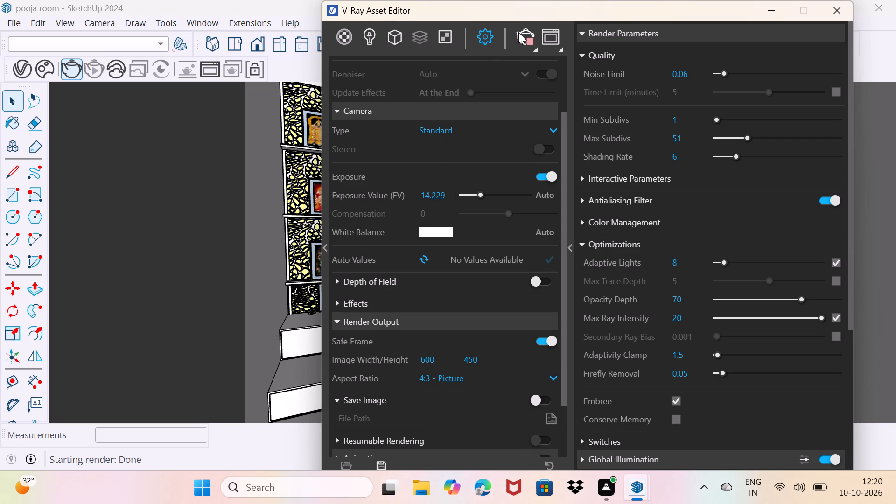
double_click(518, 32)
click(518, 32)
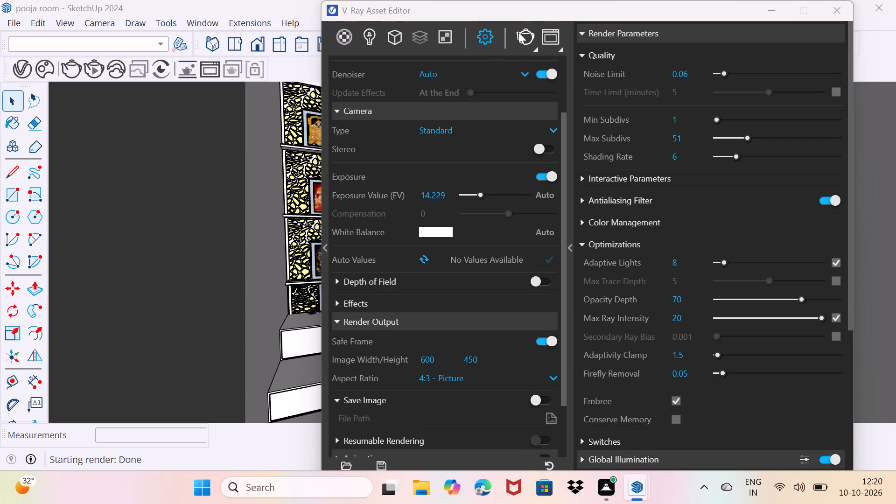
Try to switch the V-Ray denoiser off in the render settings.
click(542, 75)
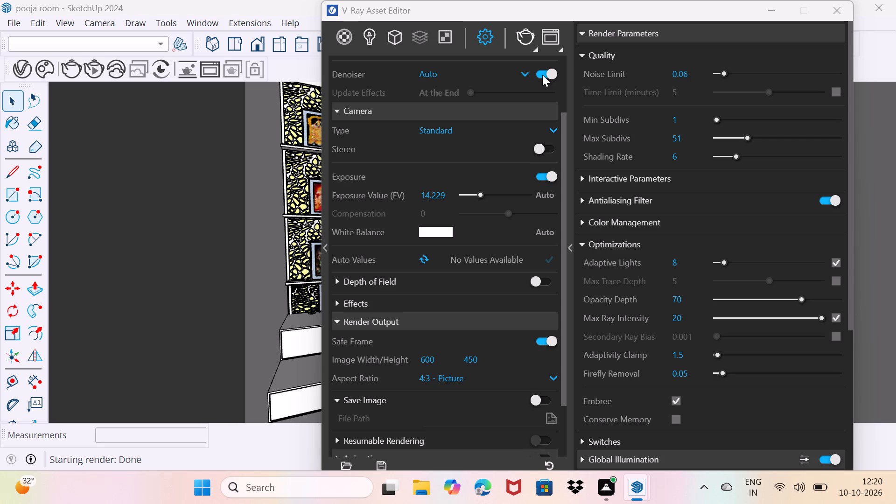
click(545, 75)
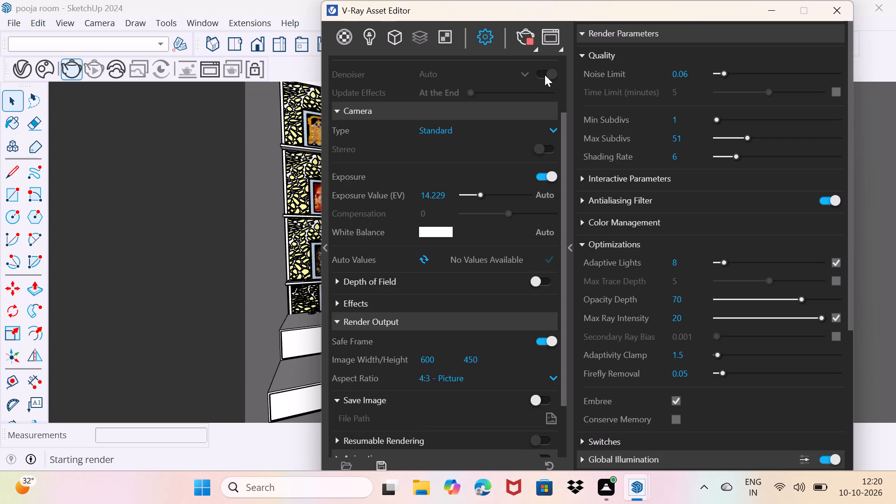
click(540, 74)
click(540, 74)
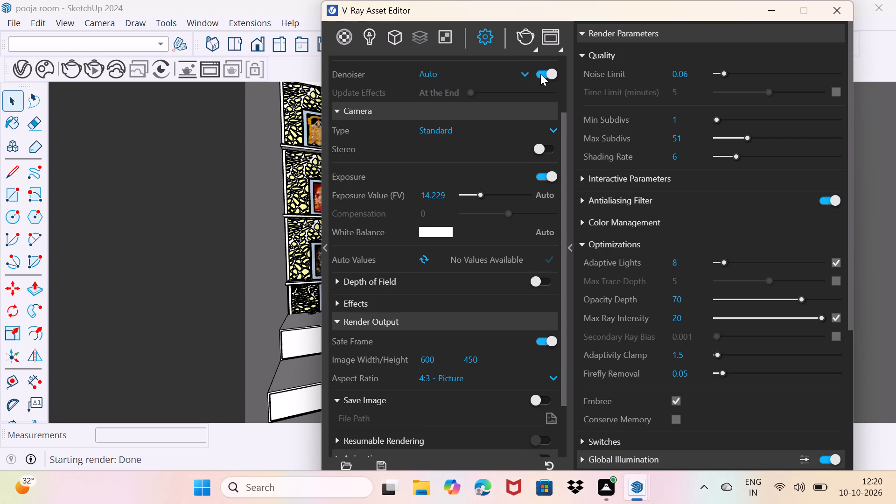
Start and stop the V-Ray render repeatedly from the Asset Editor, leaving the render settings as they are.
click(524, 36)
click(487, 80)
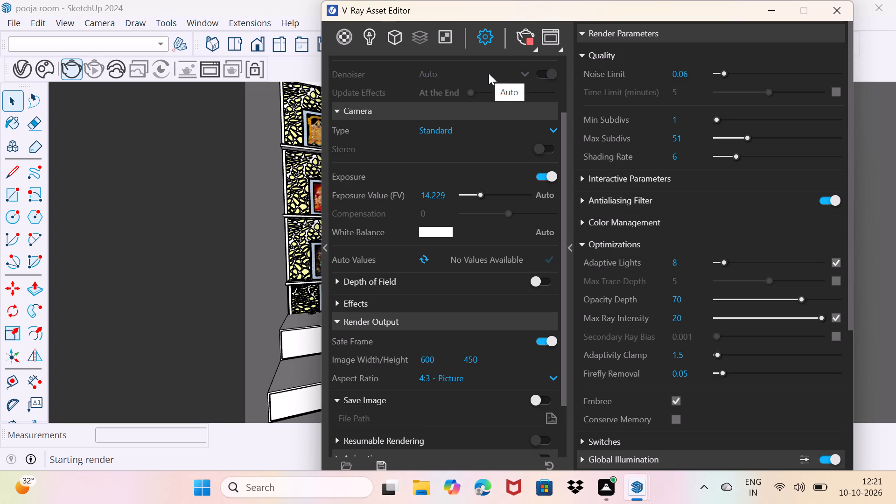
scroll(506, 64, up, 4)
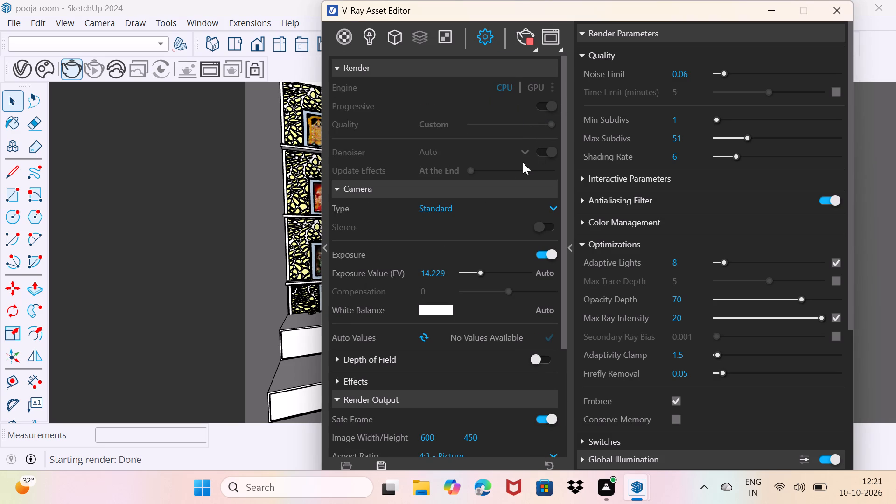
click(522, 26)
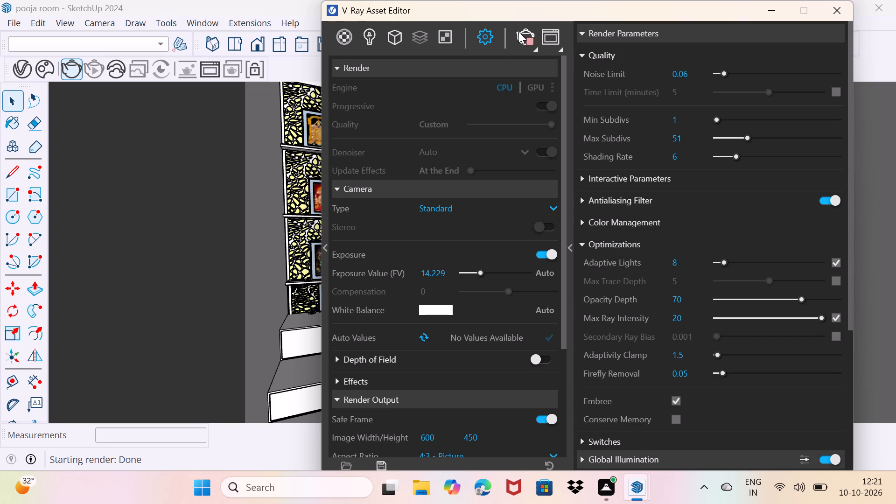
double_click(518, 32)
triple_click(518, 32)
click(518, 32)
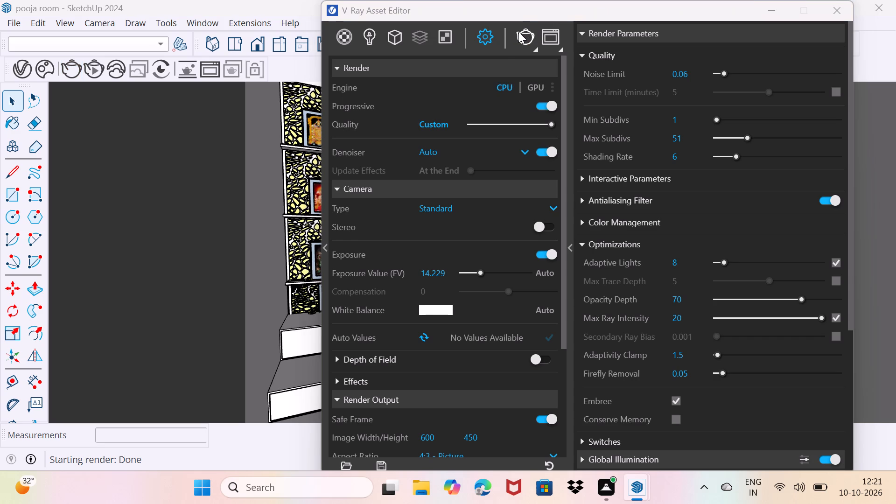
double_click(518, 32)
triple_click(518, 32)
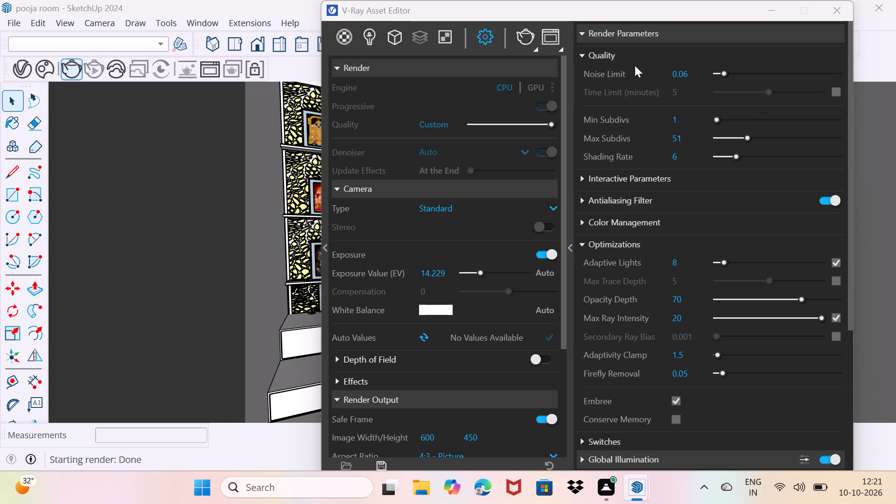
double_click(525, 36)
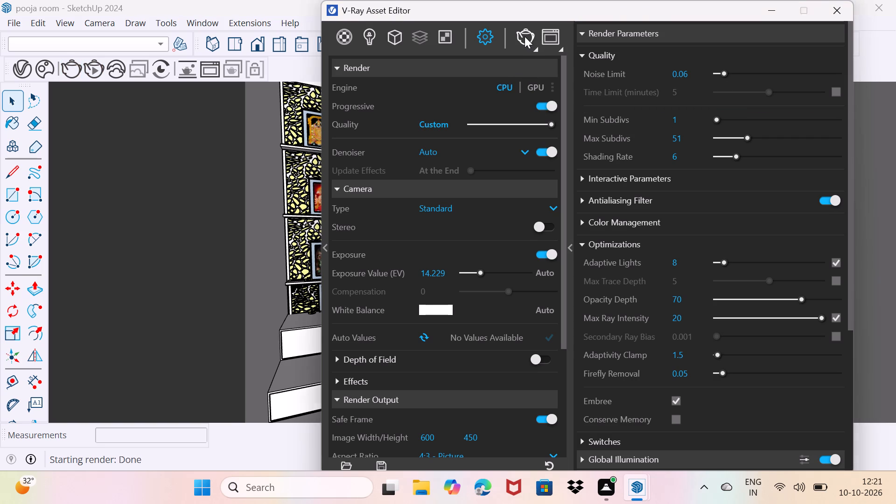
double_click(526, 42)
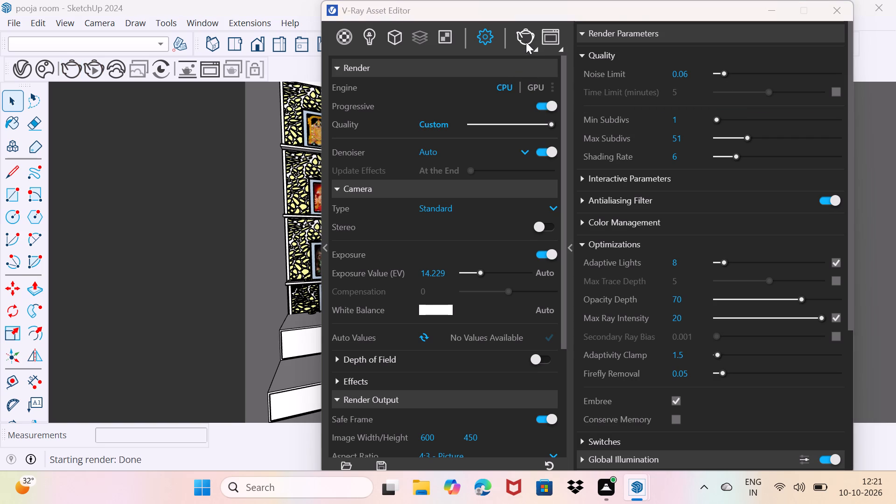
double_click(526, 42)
Close the V-Ray Asset Editor and retry the non-interactive V-Ray render of the angled altar view.
click(827, 6)
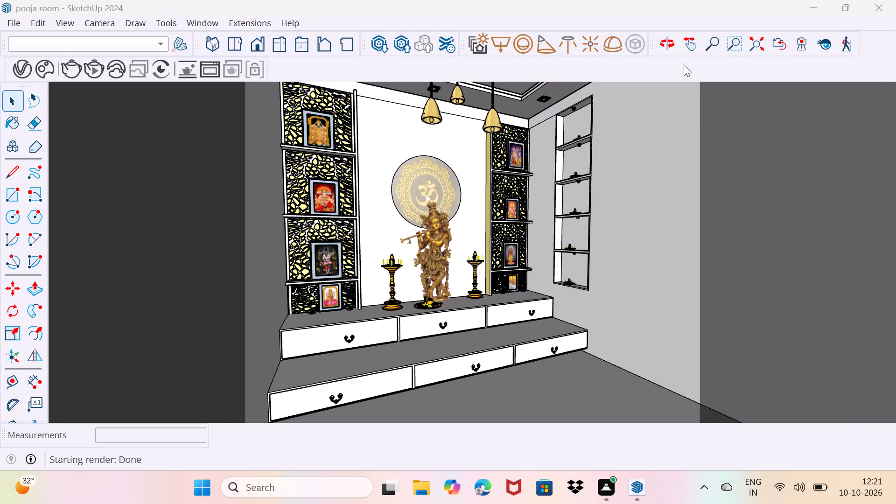
click(74, 70)
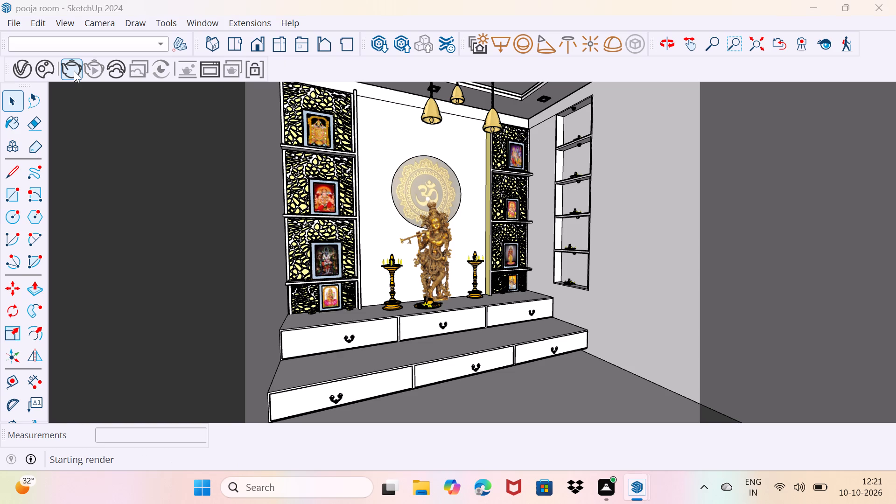
double_click(74, 70)
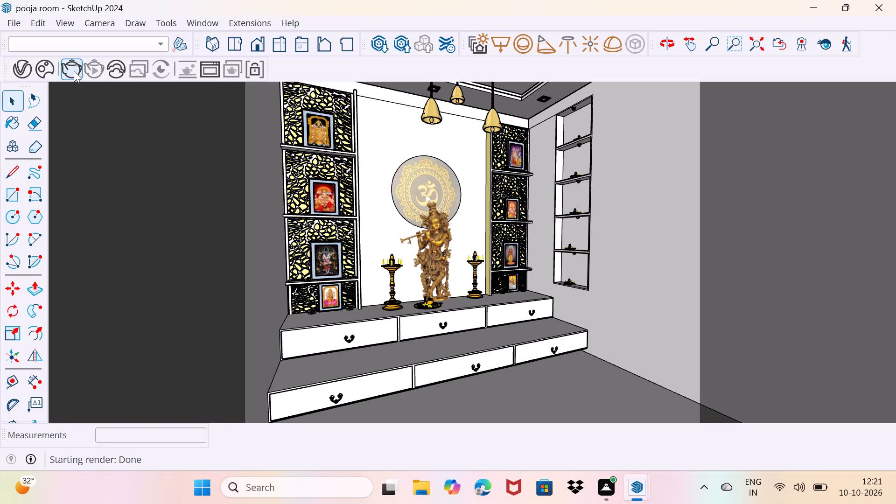
double_click(74, 70)
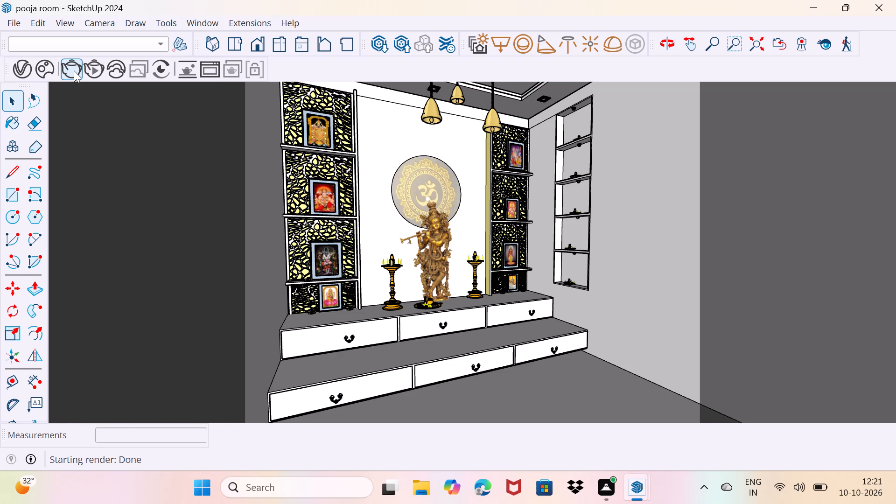